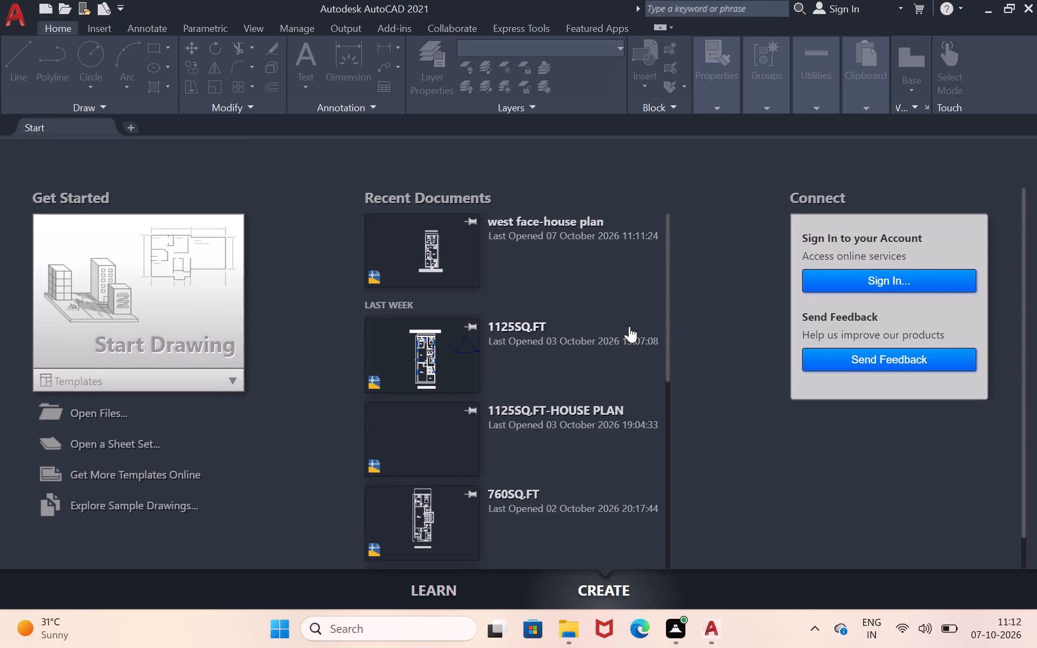
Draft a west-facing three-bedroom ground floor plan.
Start a new blank drawing.
click(208, 329)
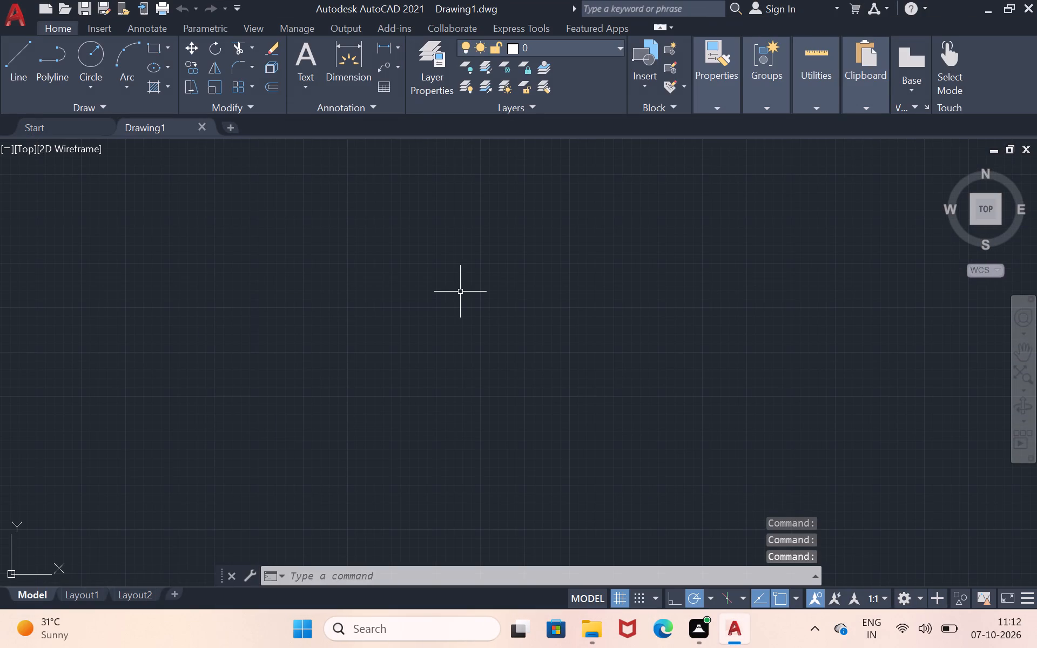
Configure the drawing units to Engineering length type with an insertion scale of inches.
scroll(439, 256, up, 11)
text(un)
key(Return)
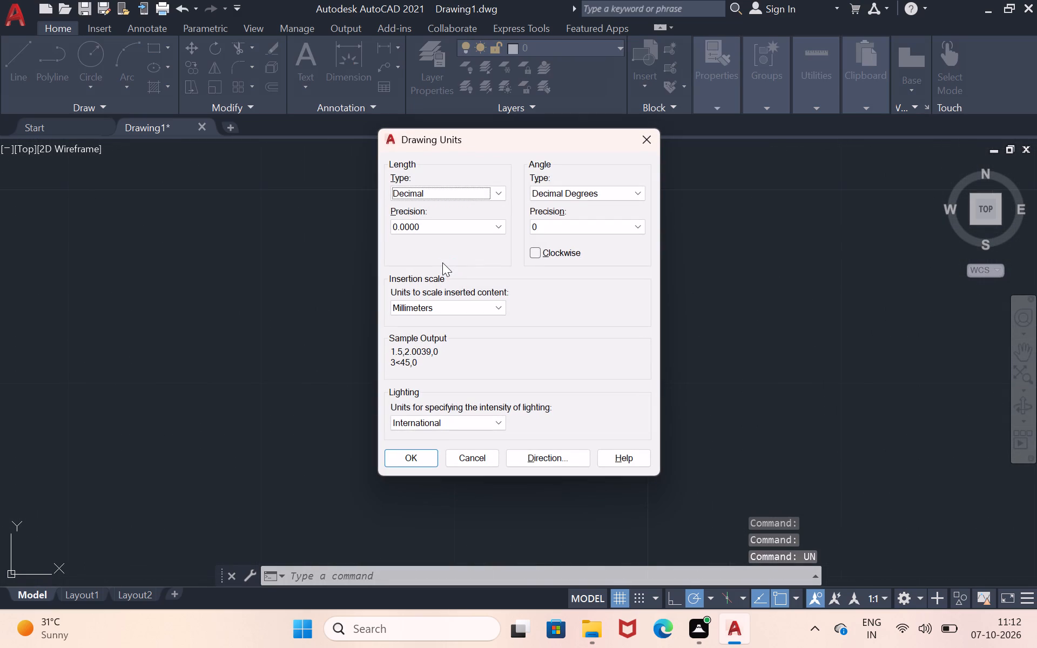
click(488, 193)
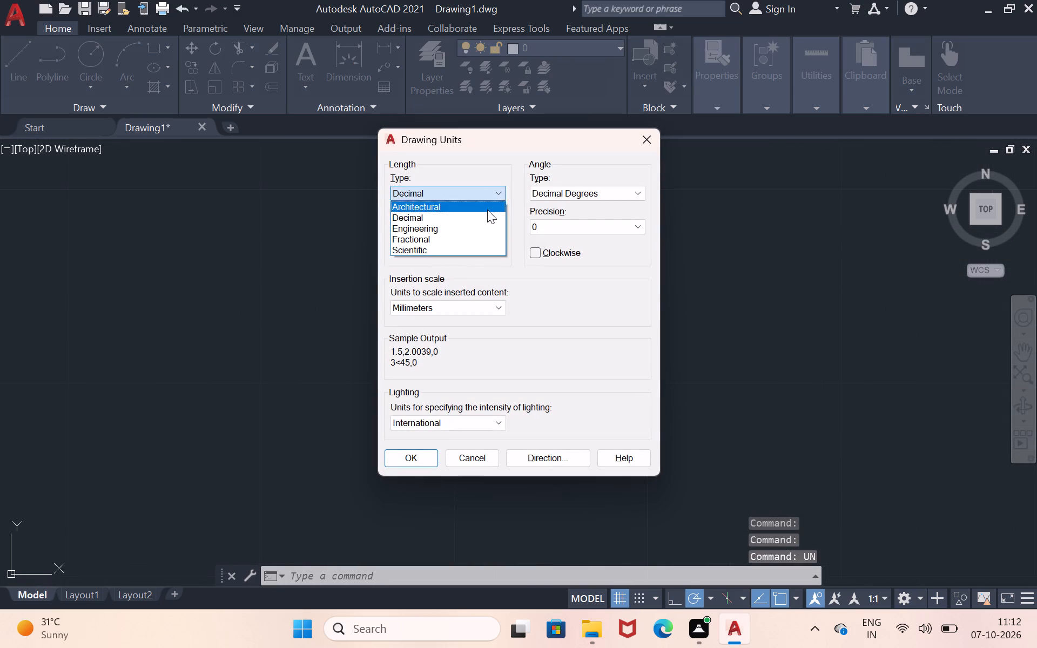
click(486, 227)
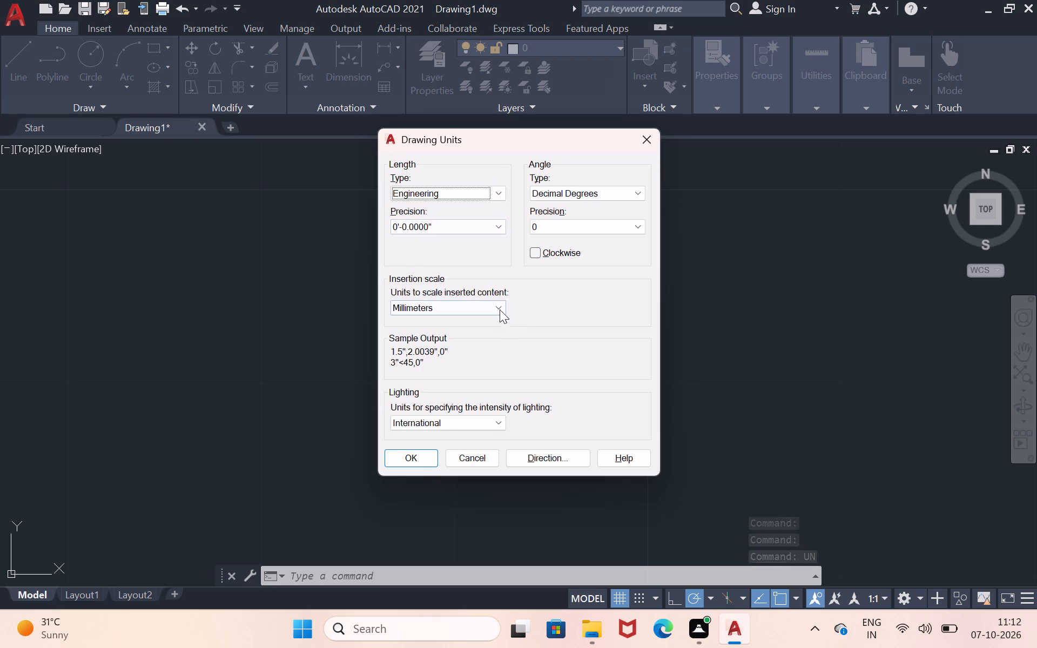
click(496, 307)
click(464, 328)
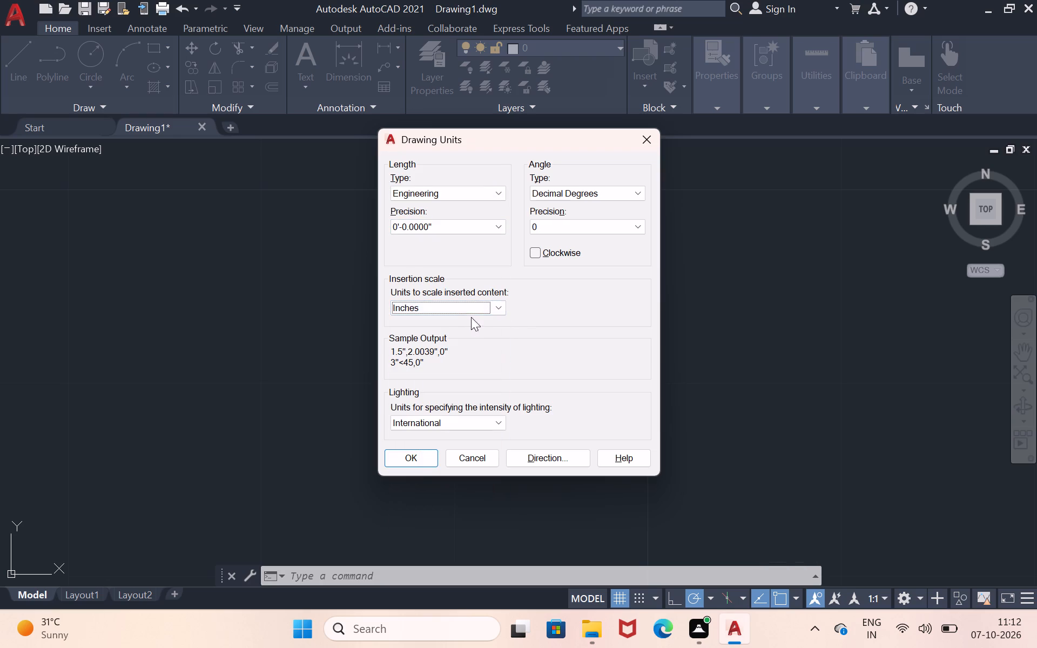
click(419, 463)
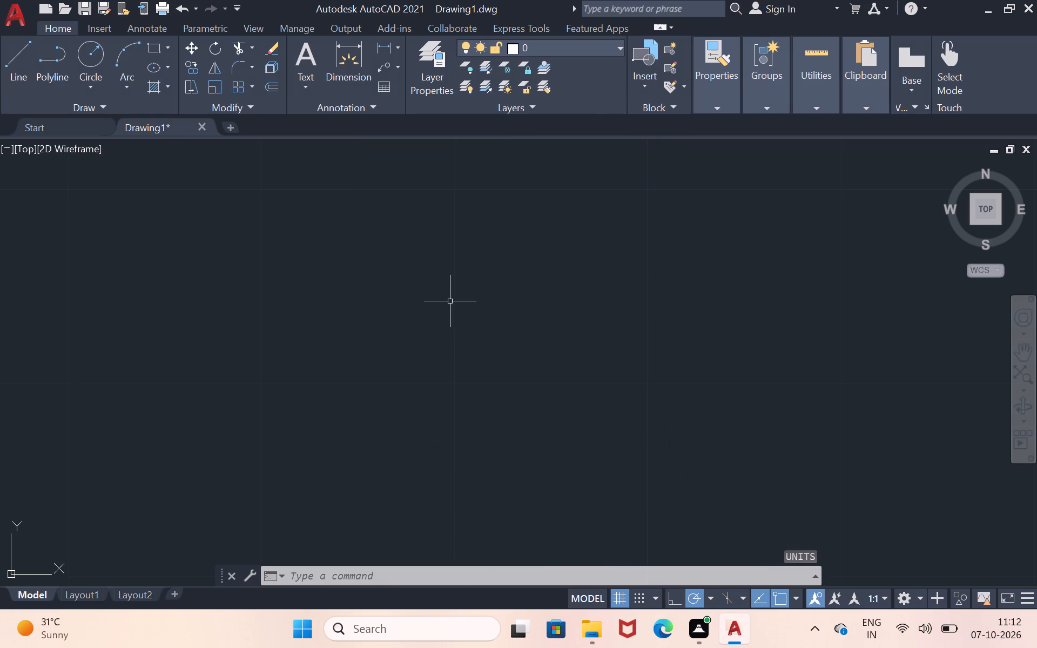
Modify the ISO-25 dimension style so its linear primary units use the Engineering format.
key(d)
key(Return)
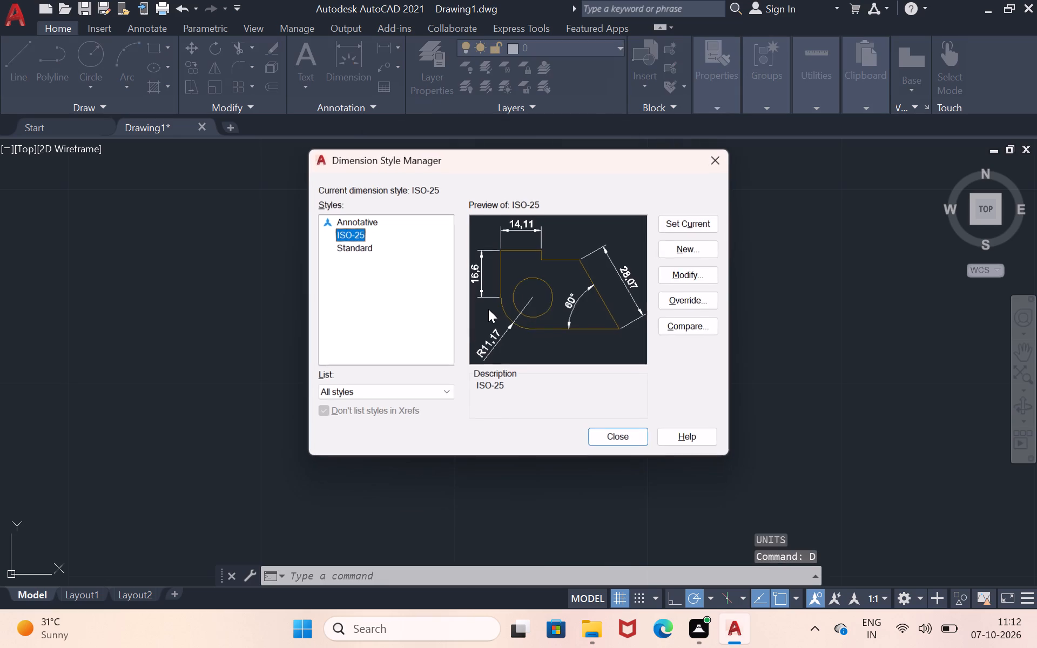
click(686, 275)
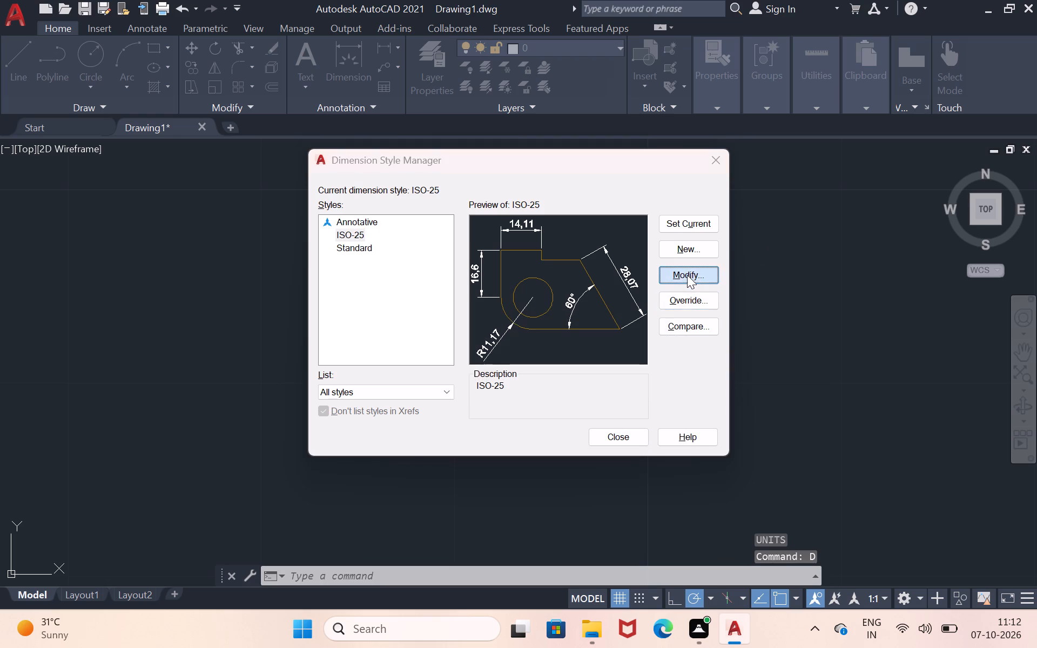
click(494, 154)
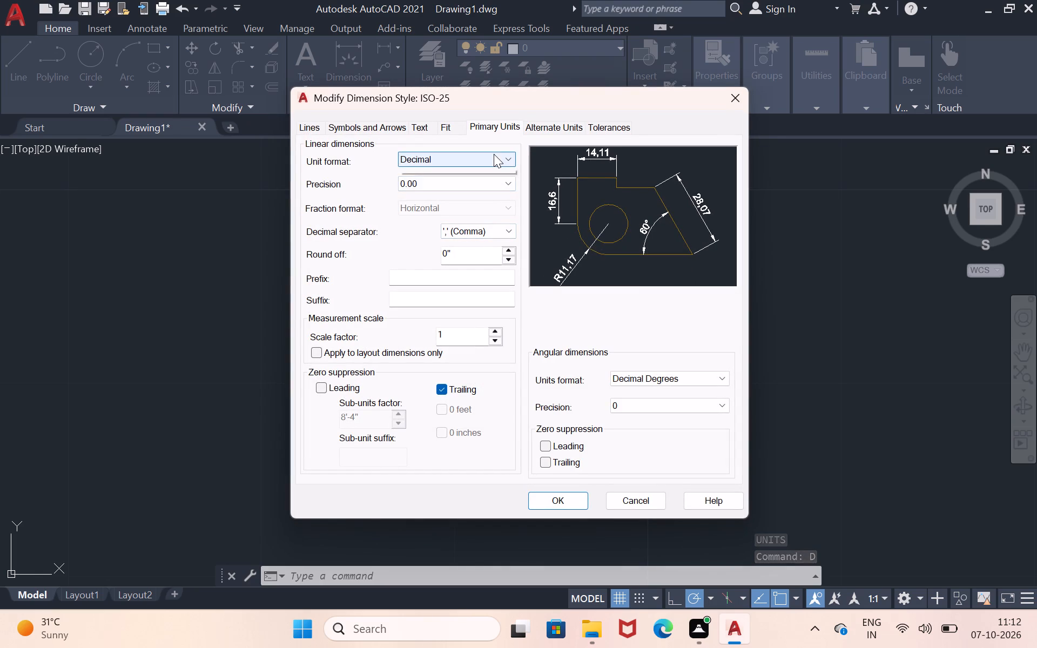
click(479, 194)
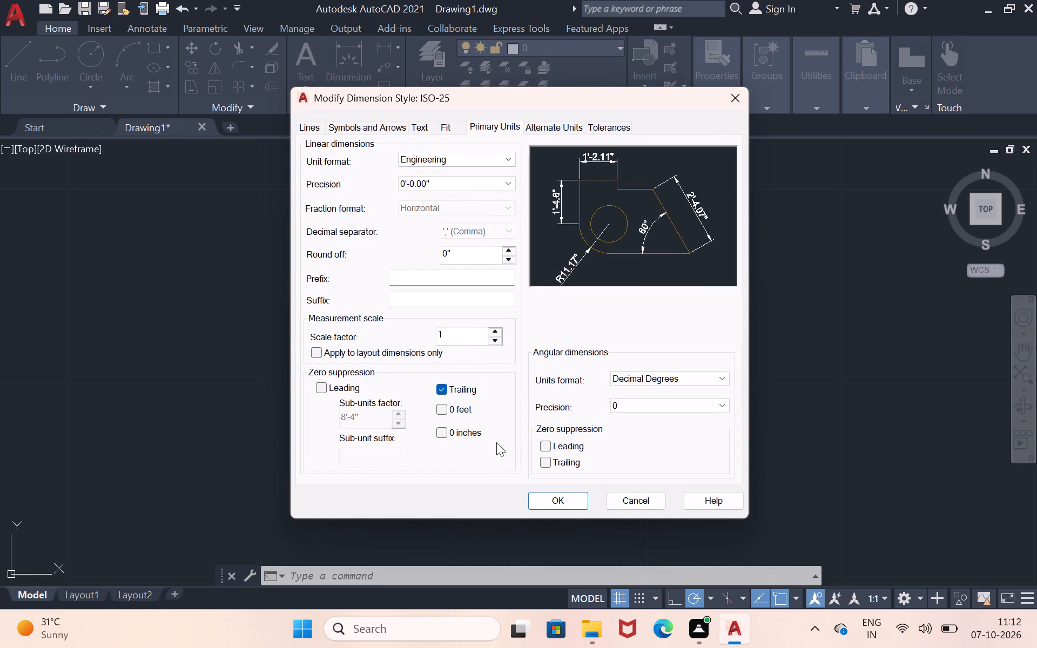
click(560, 498)
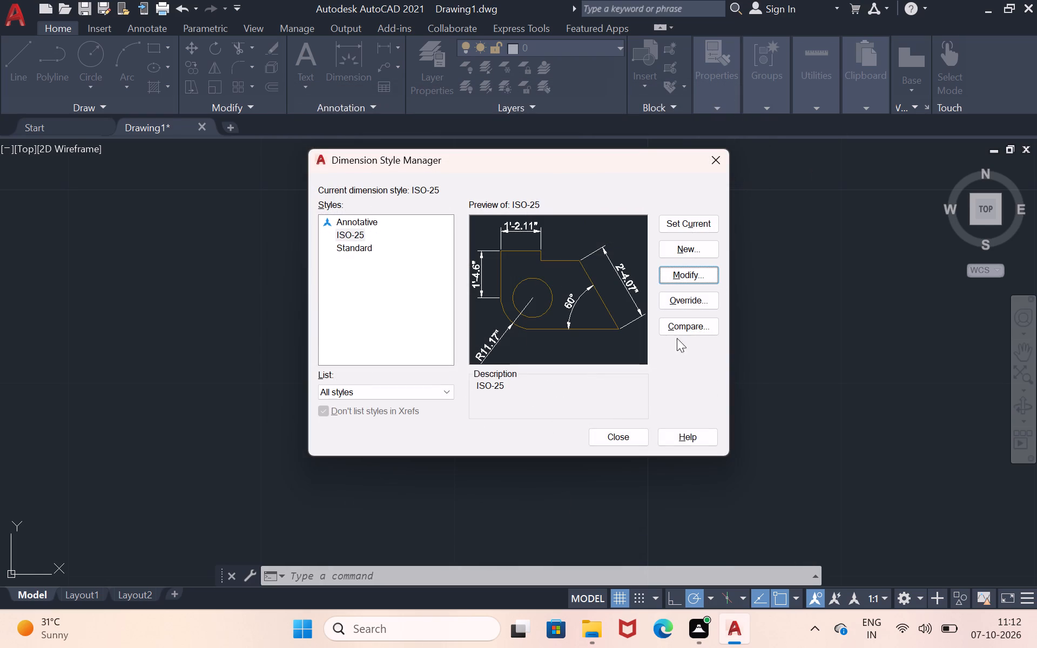
click(635, 442)
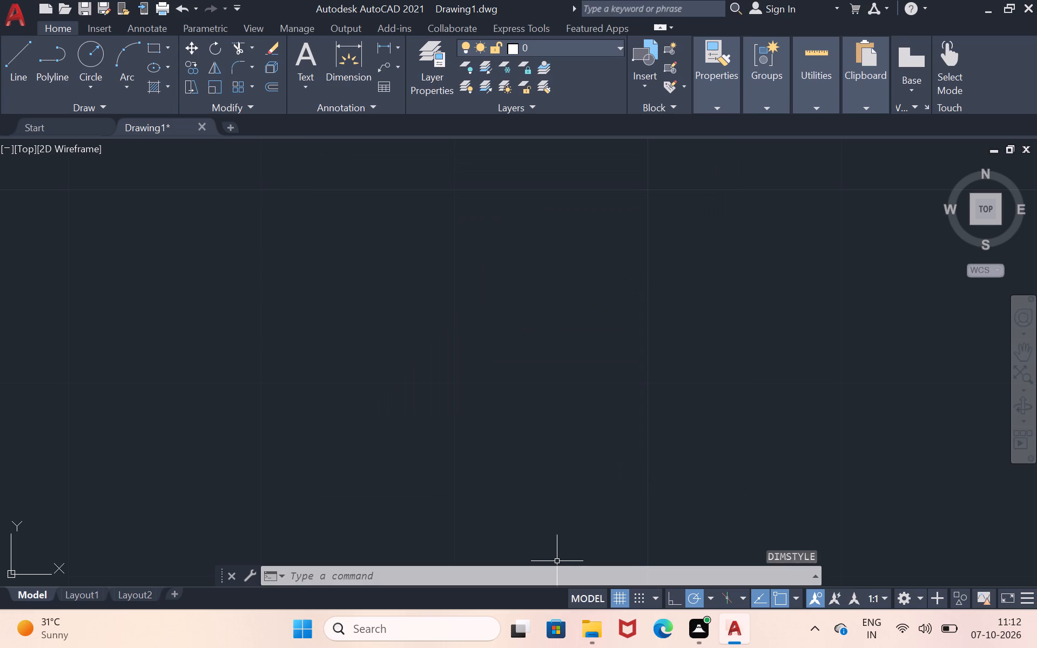
Start the outline with the Line command, drawing a horizontal top side 24' long towards the east.
click(556, 577)
key(l)
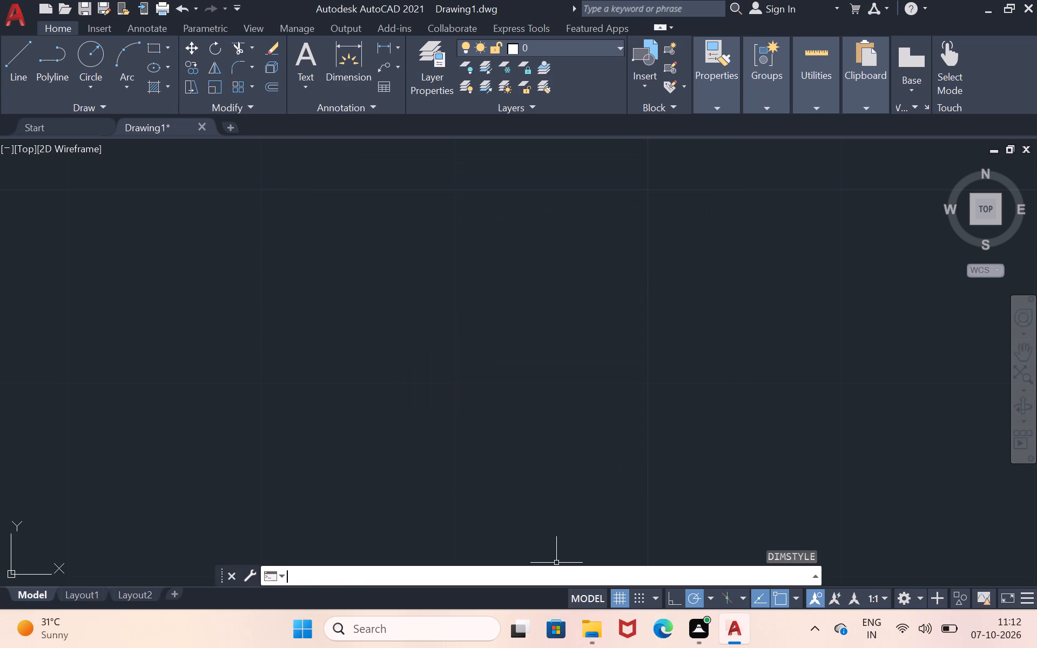
key(Return)
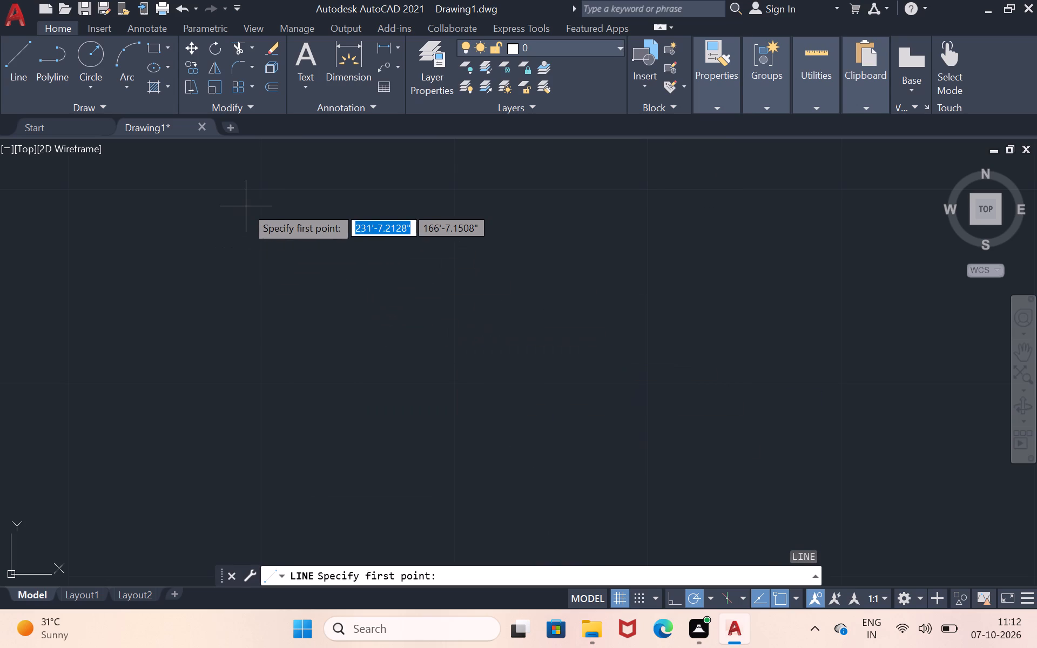
click(252, 217)
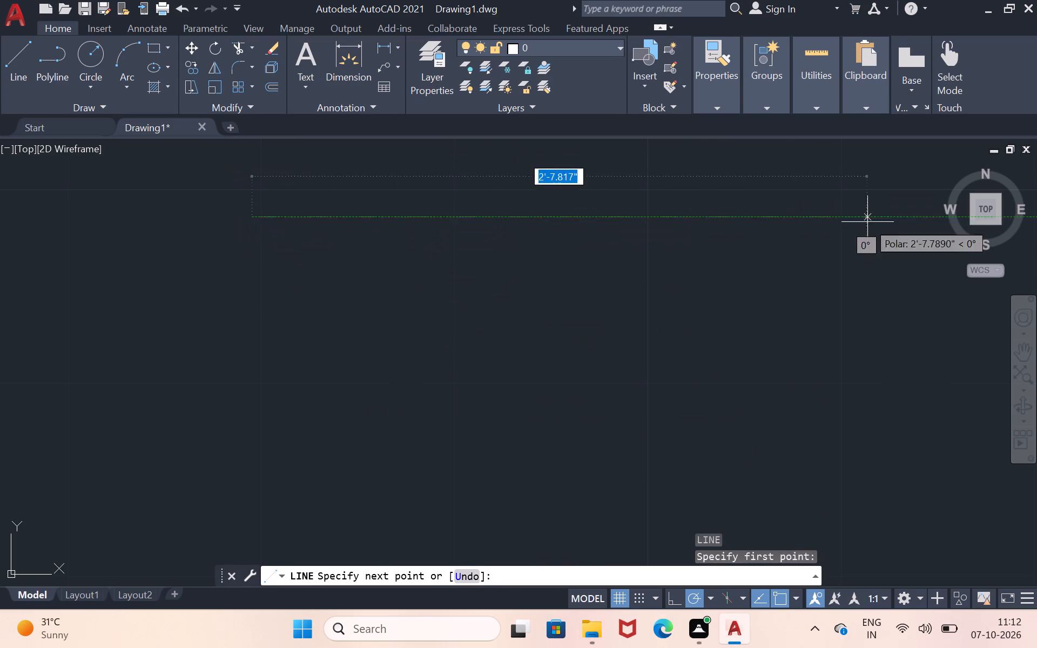
scroll(887, 228, down, 2)
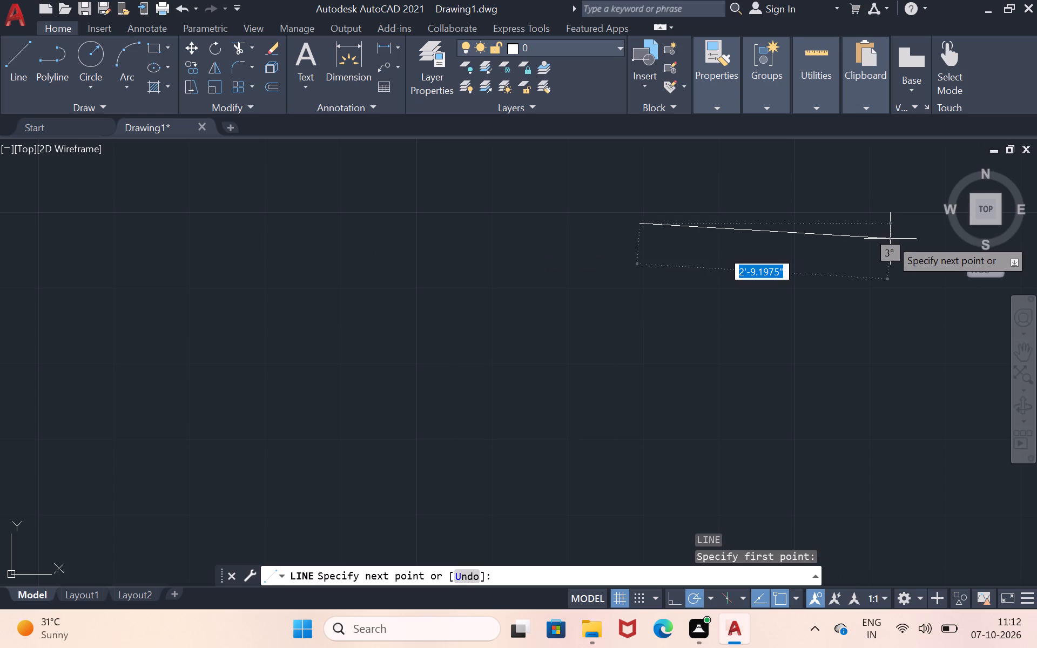
scroll(902, 220, up, 2)
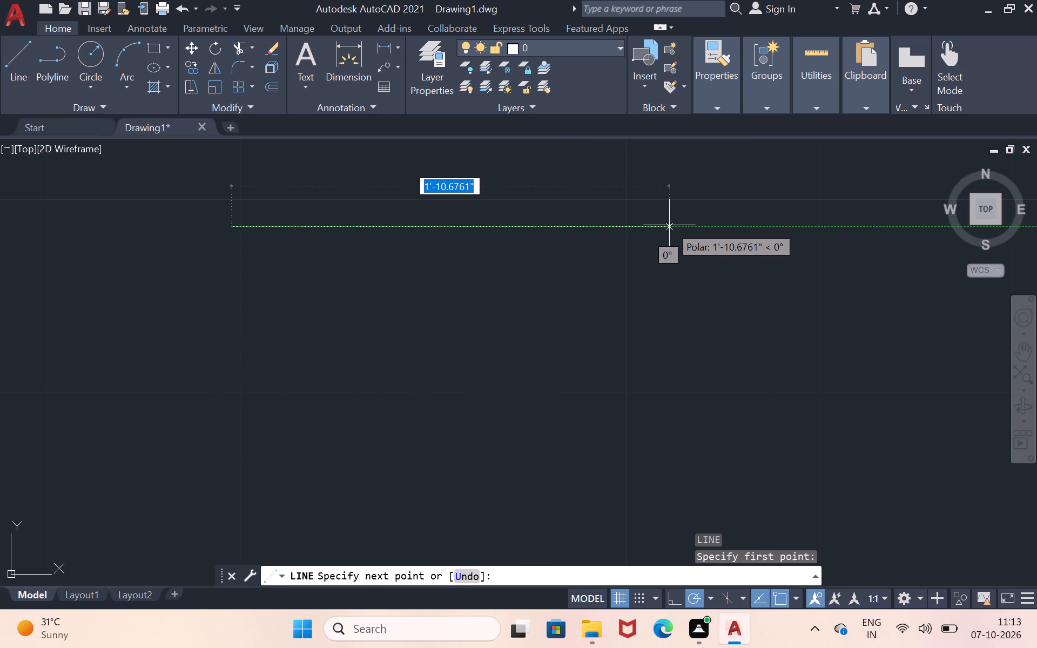
text(24)
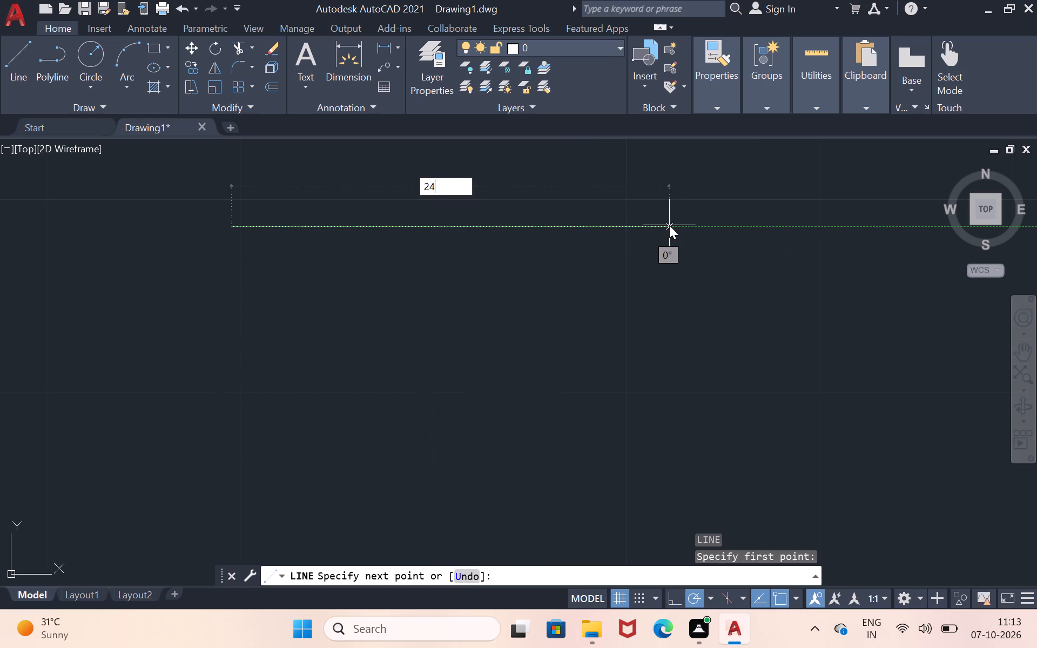
key(apostrophe)
key(Return)
Continue the line from the top side's east end with a vertical side 42' straight down.
scroll(714, 569, down, 4)
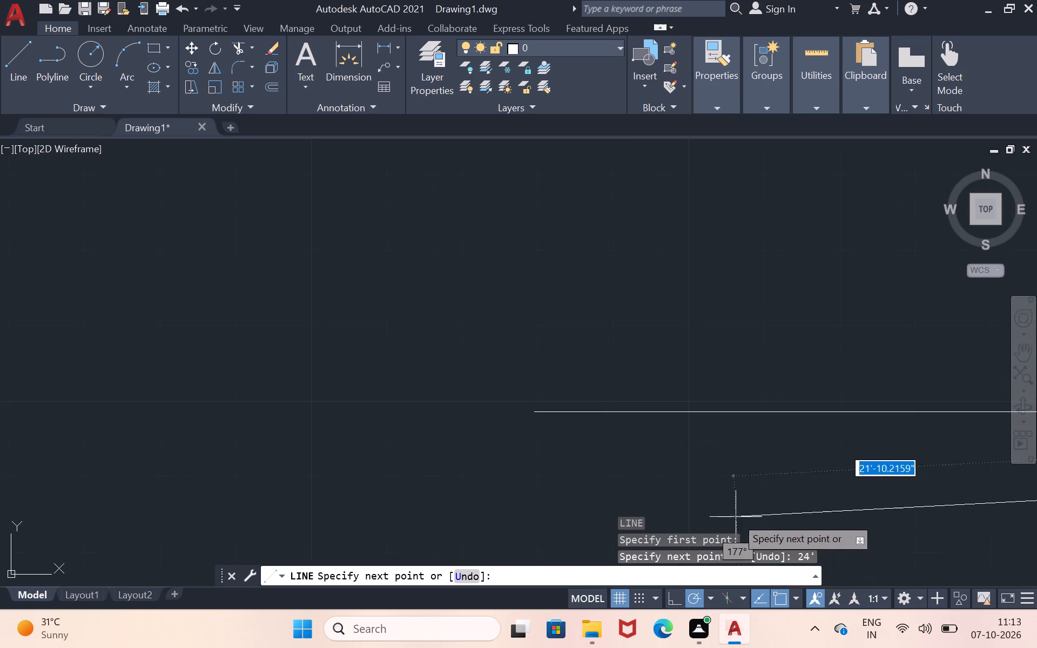
scroll(782, 432, down, 1)
click(1019, 352)
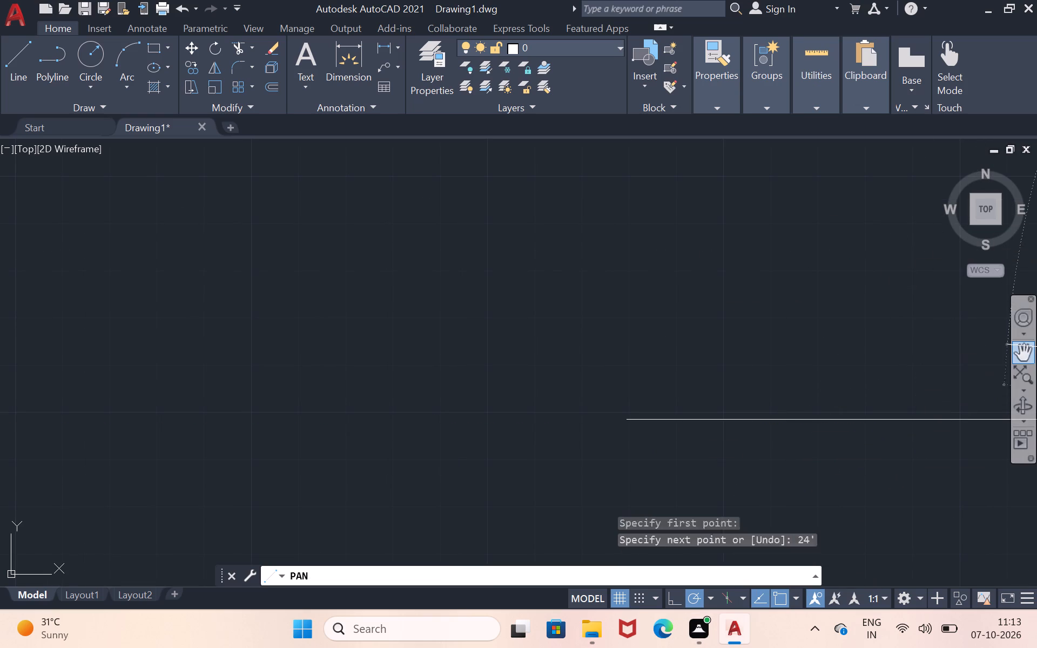
drag(865, 462, 1, 375)
scroll(13, 383, down, 3)
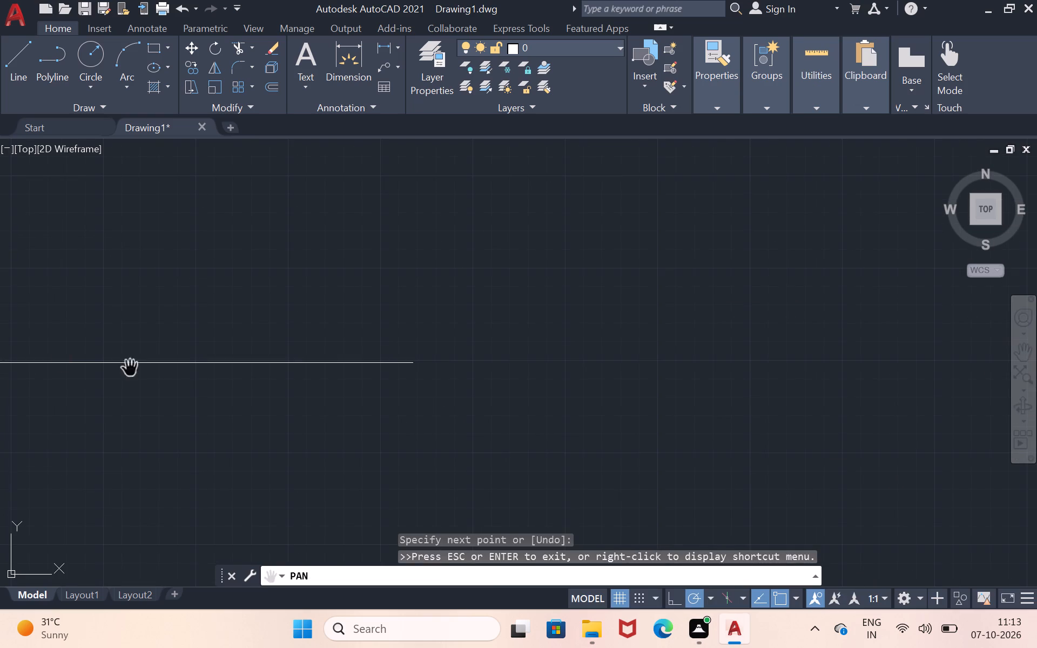
drag(105, 357, 408, 212)
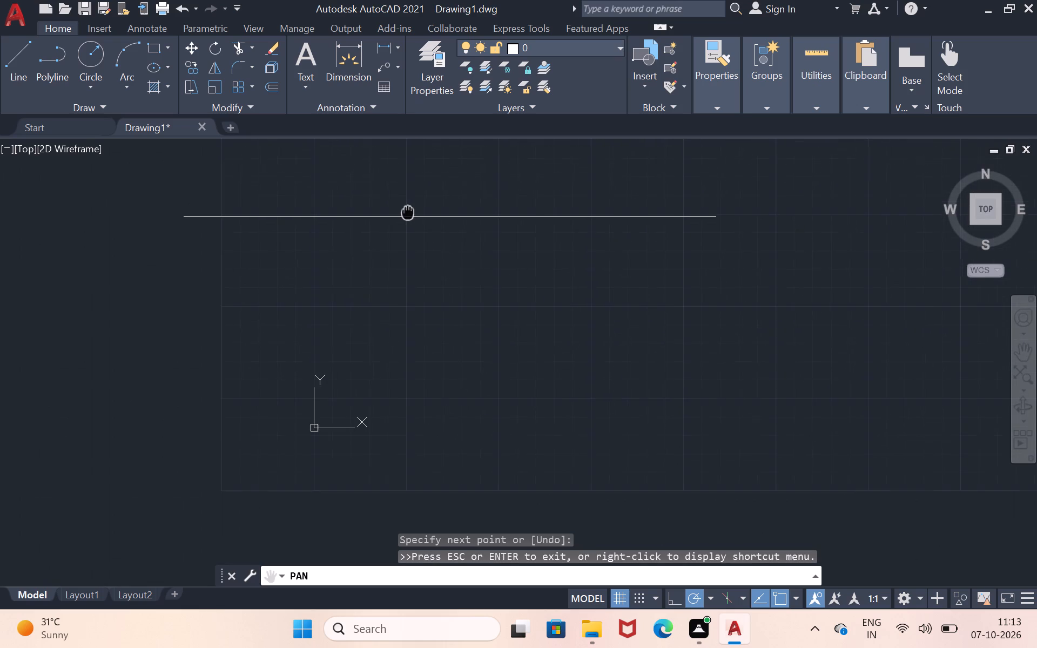
drag(408, 212, 406, 211)
scroll(412, 210, up, 2)
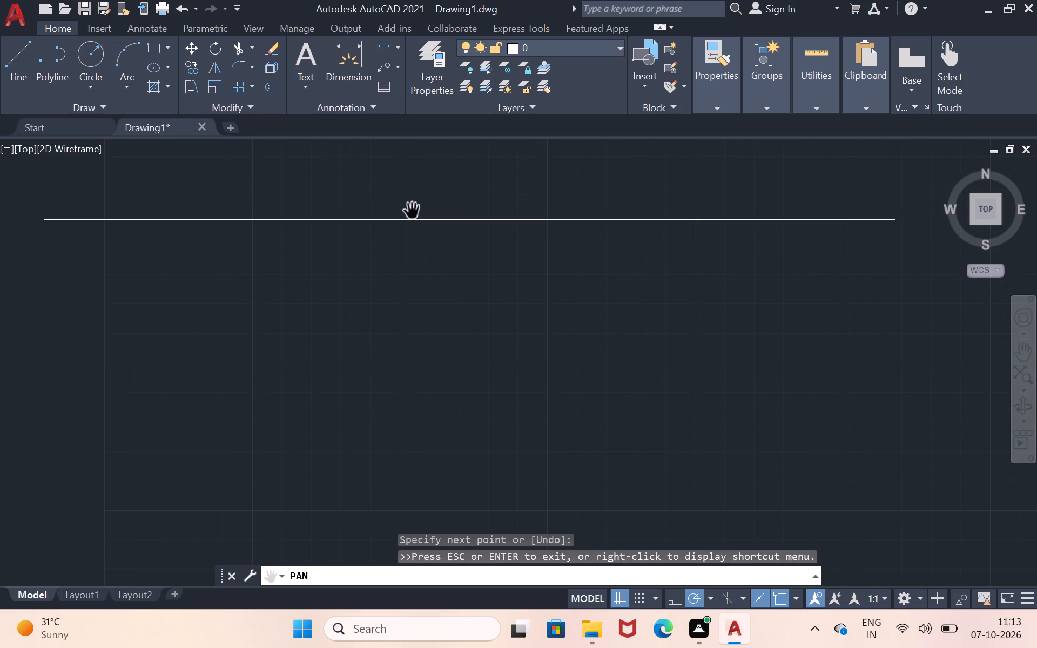
scroll(412, 210, up, 1)
scroll(412, 210, down, 1)
scroll(412, 210, up, 2)
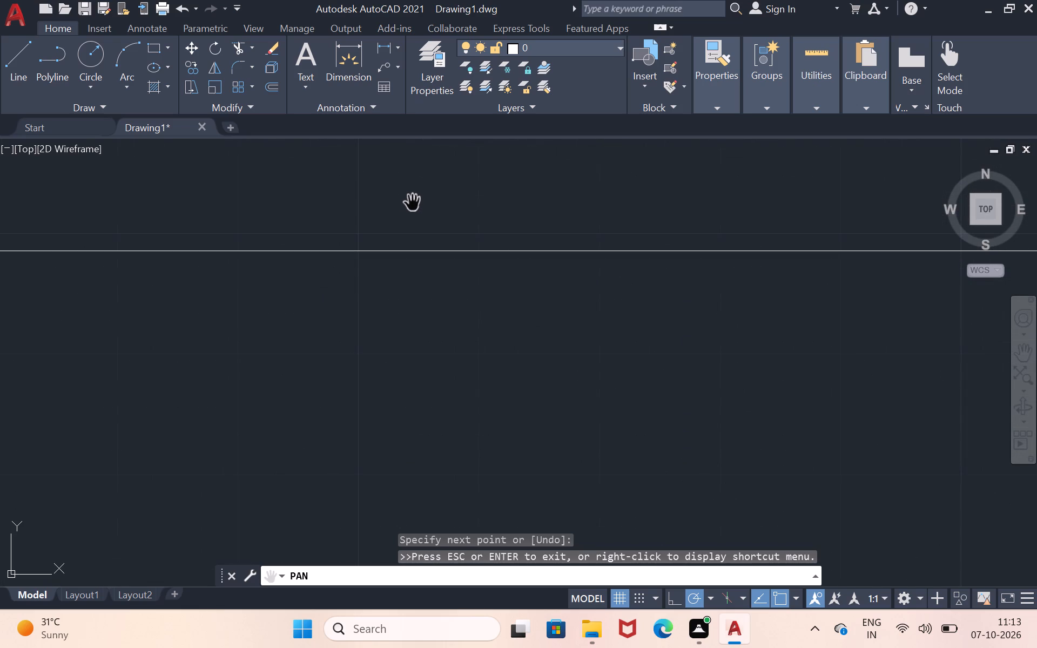
scroll(412, 203, down, 5)
scroll(415, 285, up, 2)
scroll(414, 284, down, 1)
drag(423, 251, 433, 247)
key(Return)
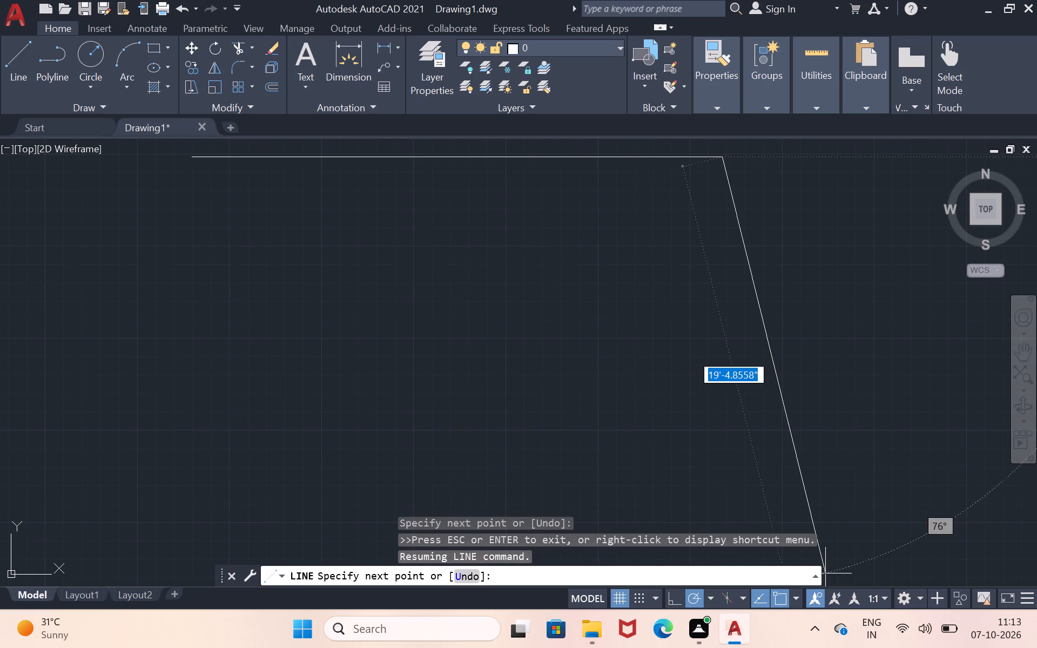
scroll(694, 524, down, 1)
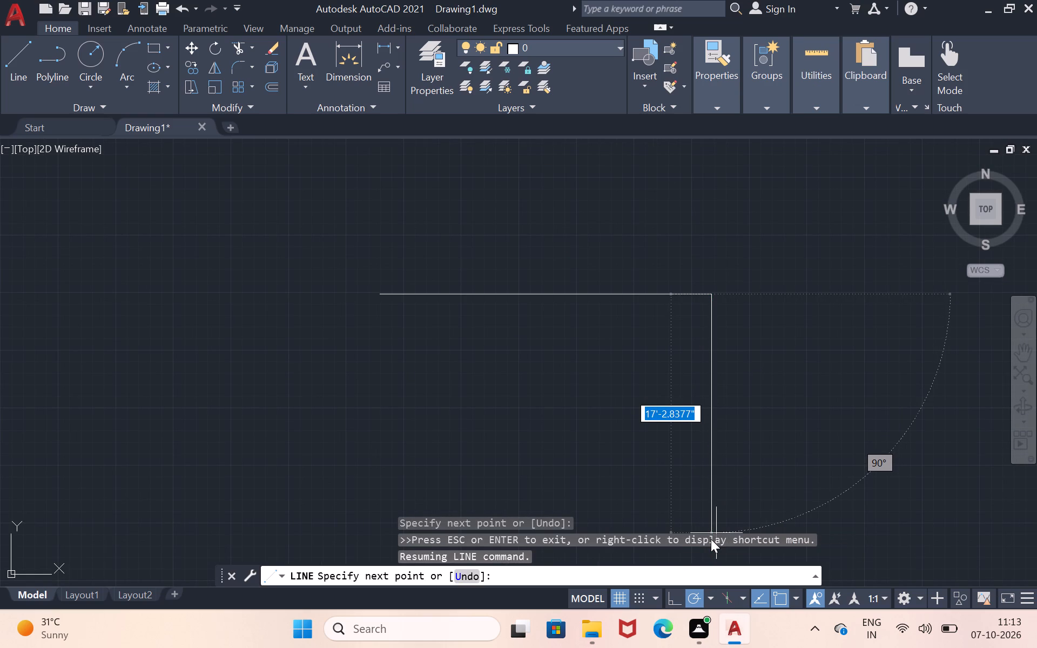
text(42')
key(Return)
Continue the outline from the lower end of the vertical side with a horizontal bottom side 24' towards the west.
scroll(755, 534, down, 3)
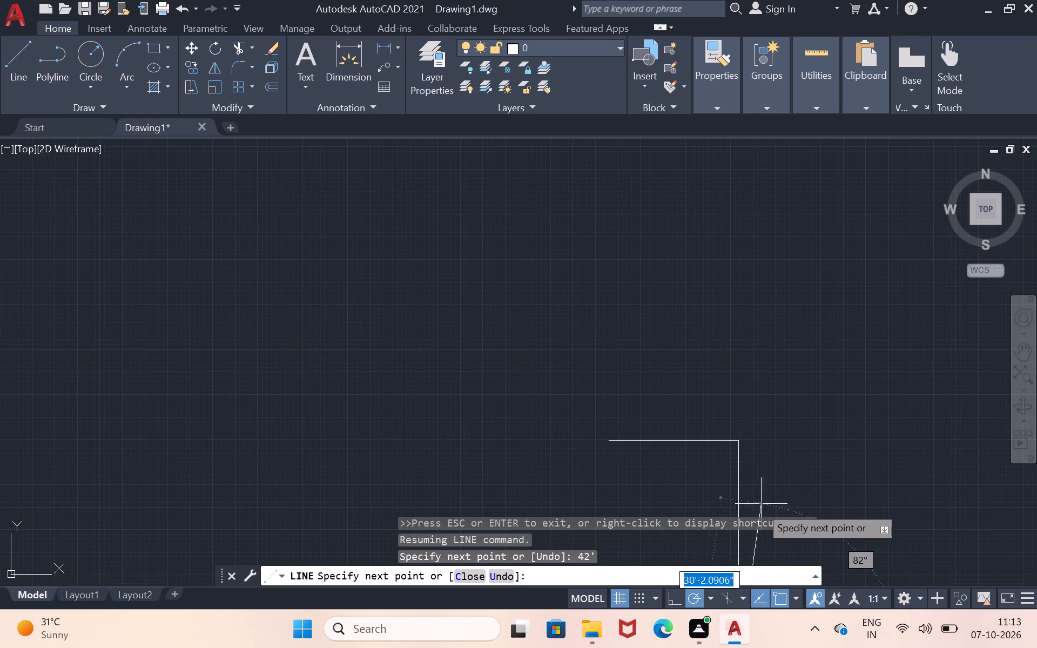
click(1036, 329)
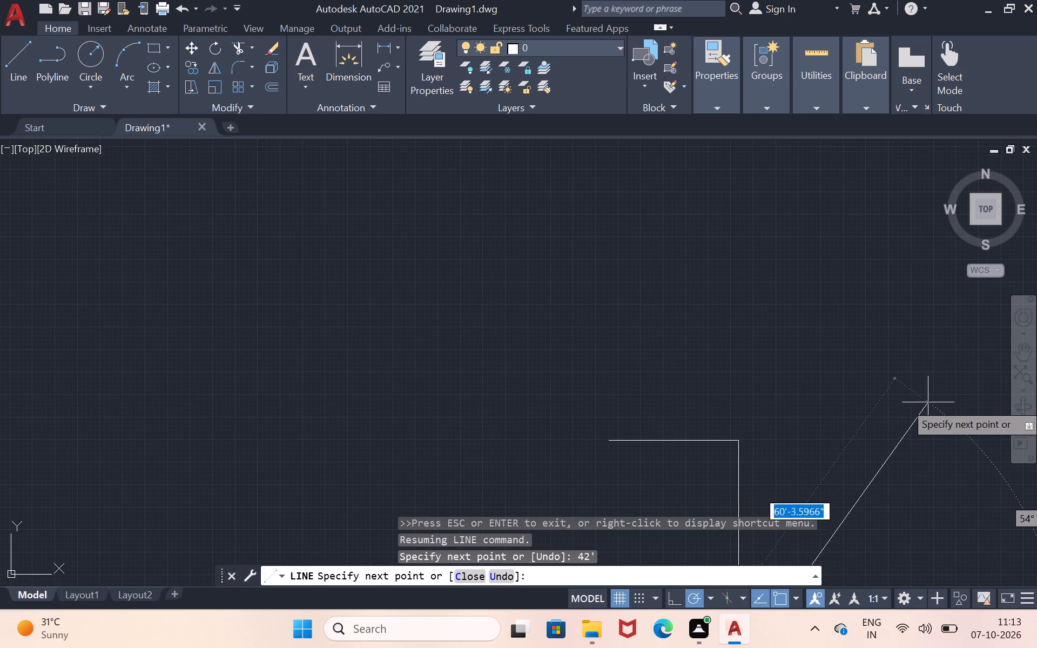
click(1023, 359)
drag(762, 474, 712, 286)
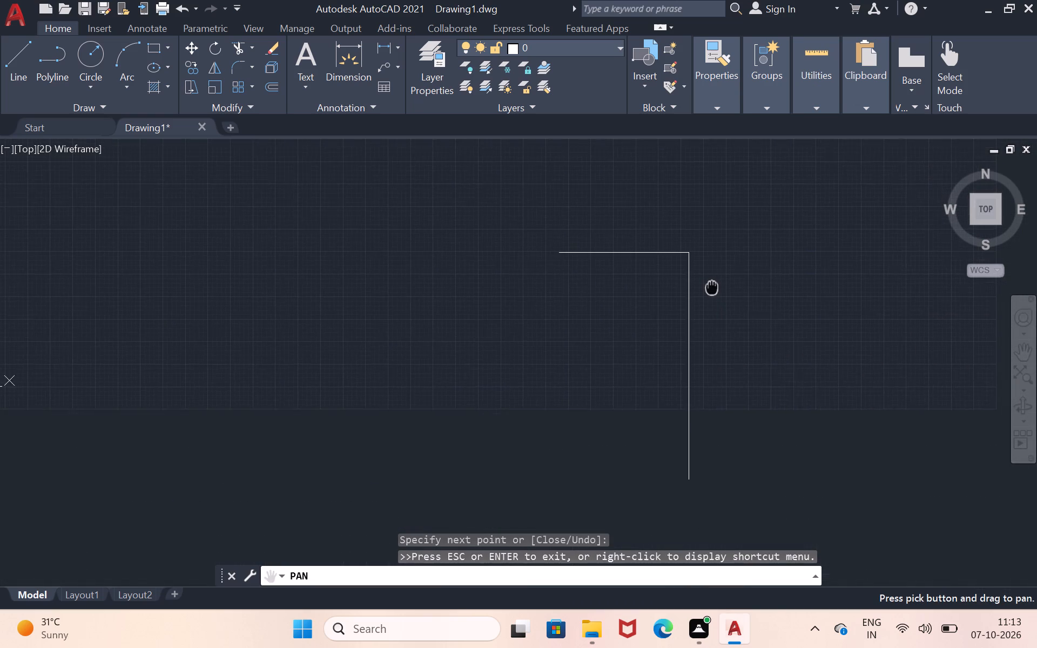
drag(712, 286, 702, 256)
scroll(629, 311, up, 1)
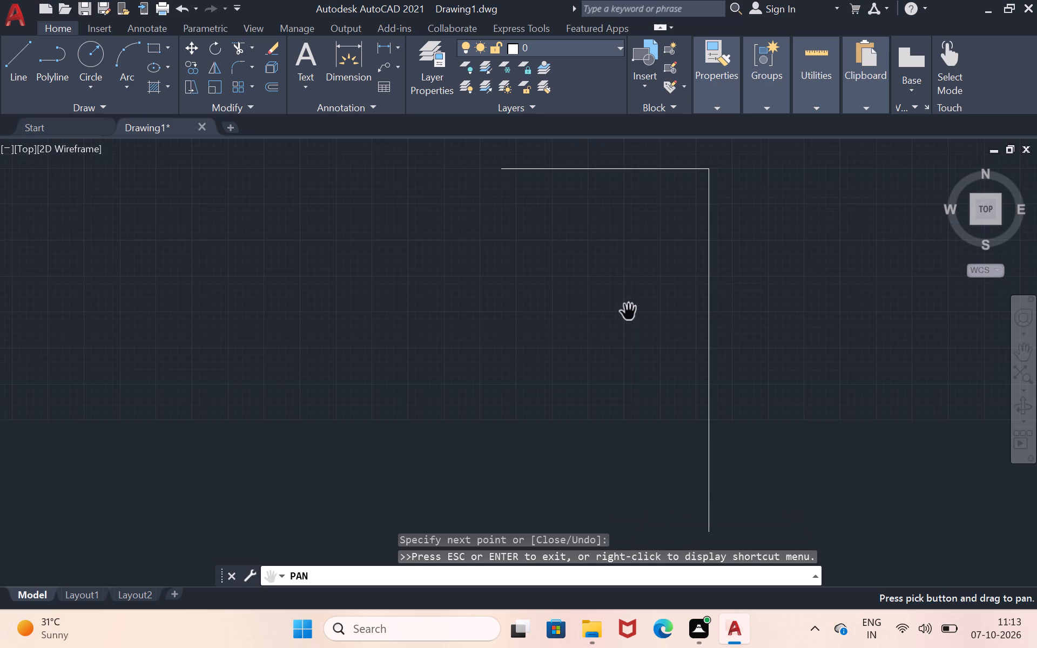
drag(608, 310, 563, 323)
drag(520, 297, 521, 269)
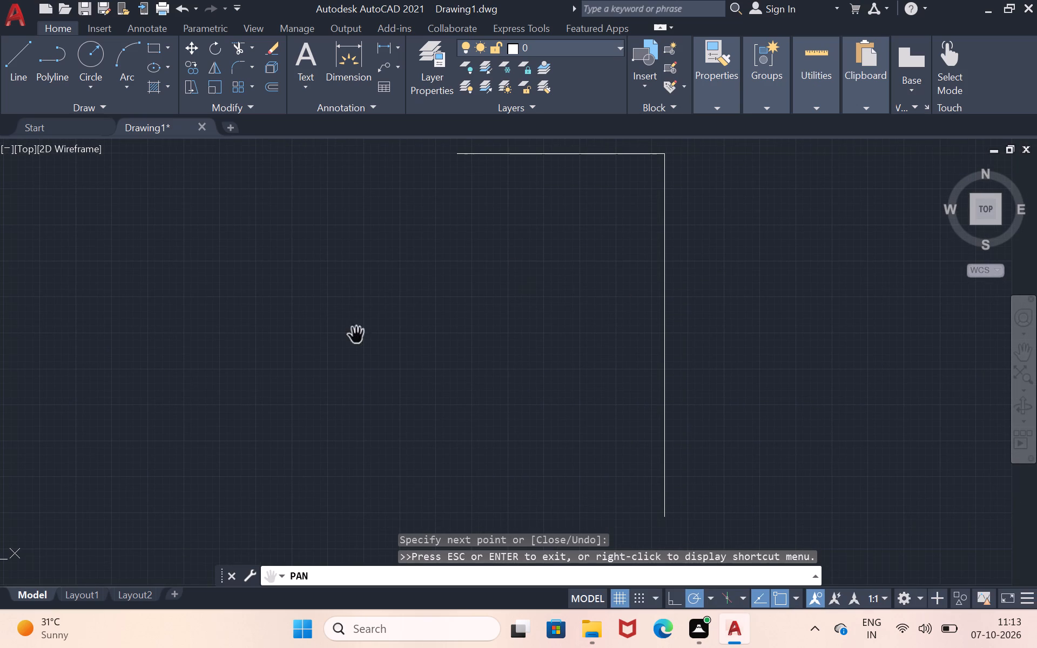
key(Return)
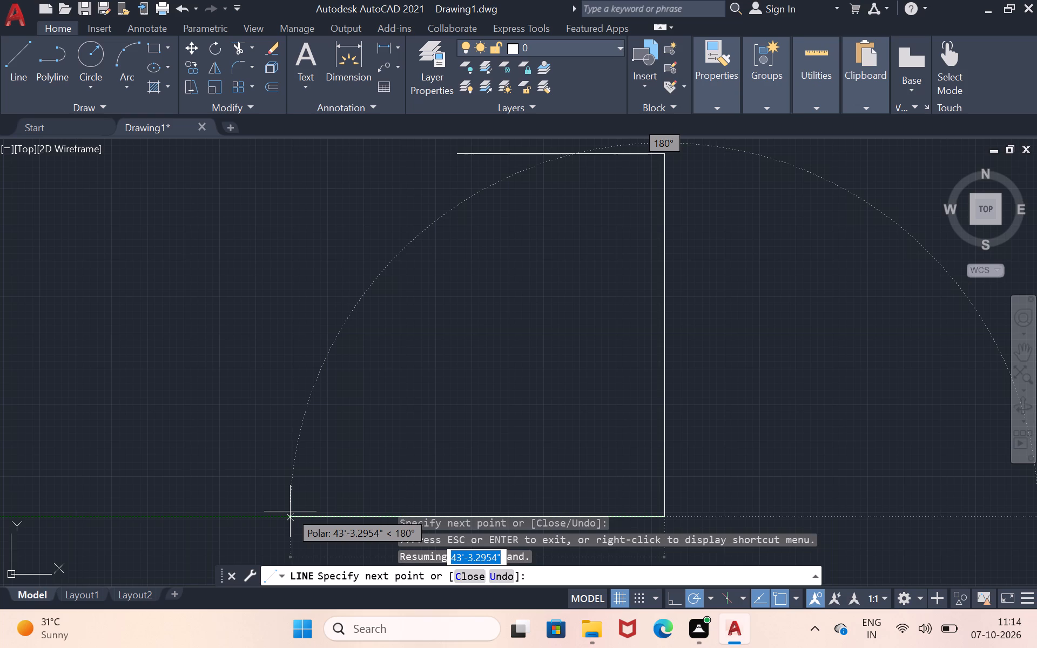
text(24')
key(Return)
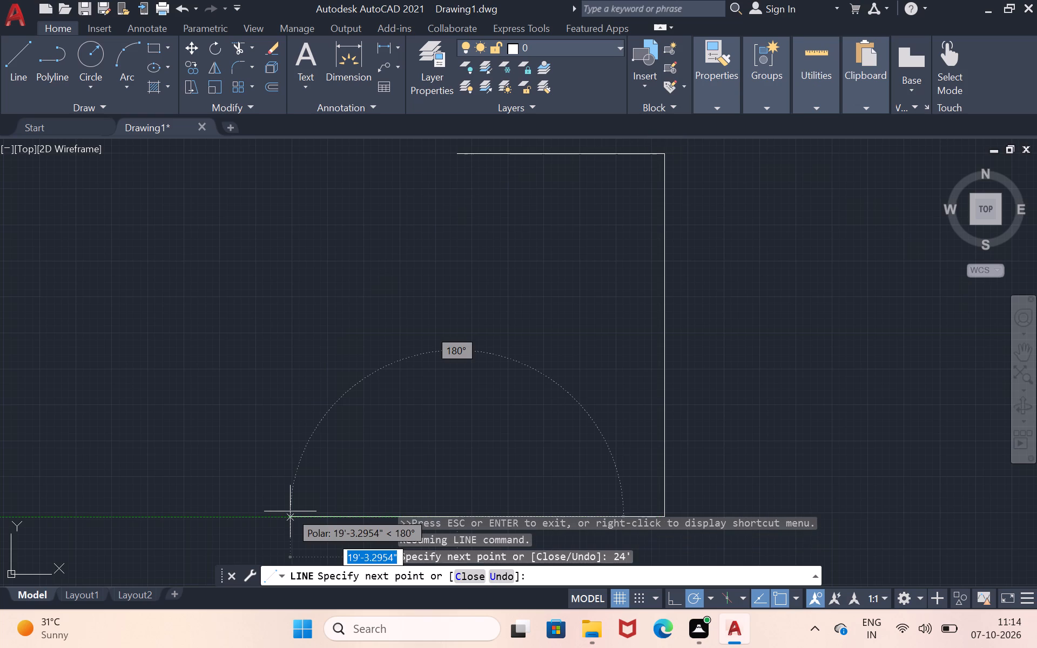
Close the rectangular outline with the west vertical side up to the starting corner and end the Line command.
click(456, 150)
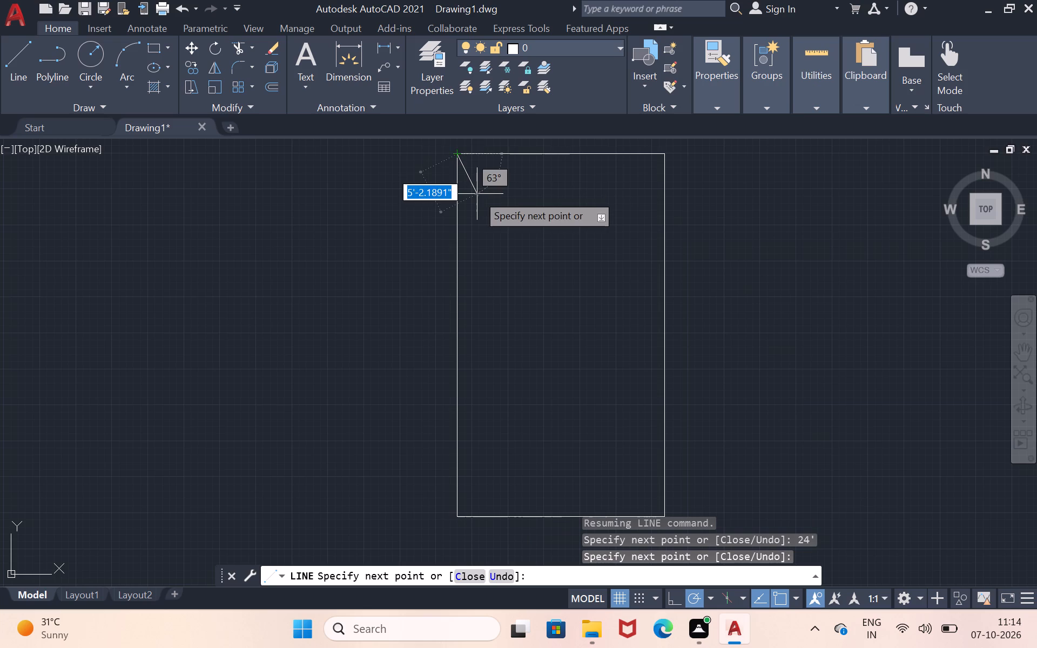
key(Return)
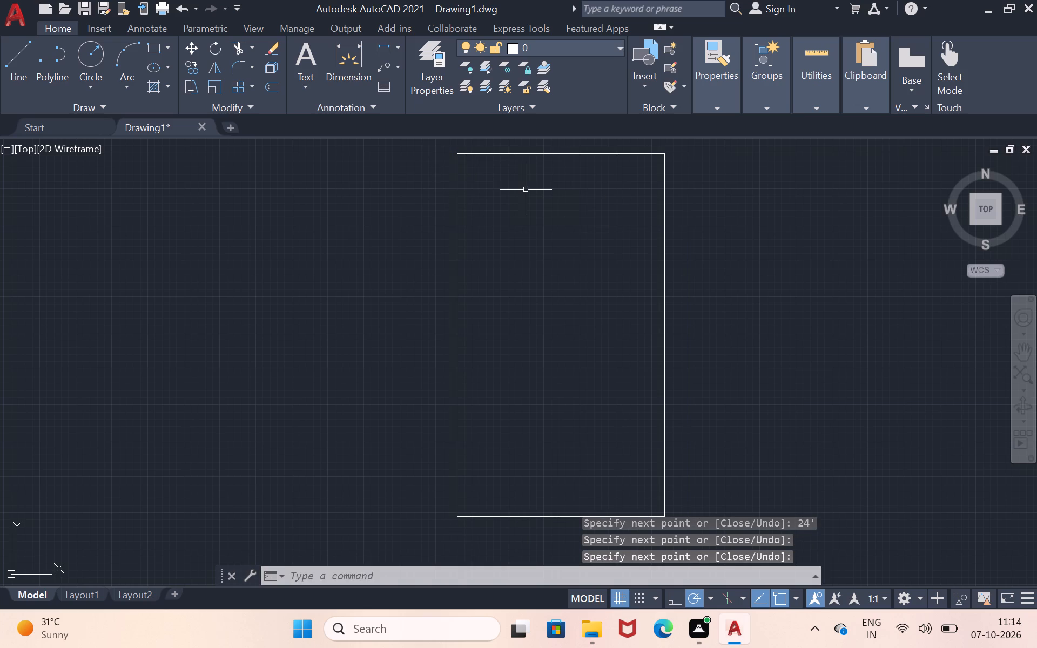
Offset the outline's top side 9" inward to form the inner face of the top wall.
key(o)
key(Return)
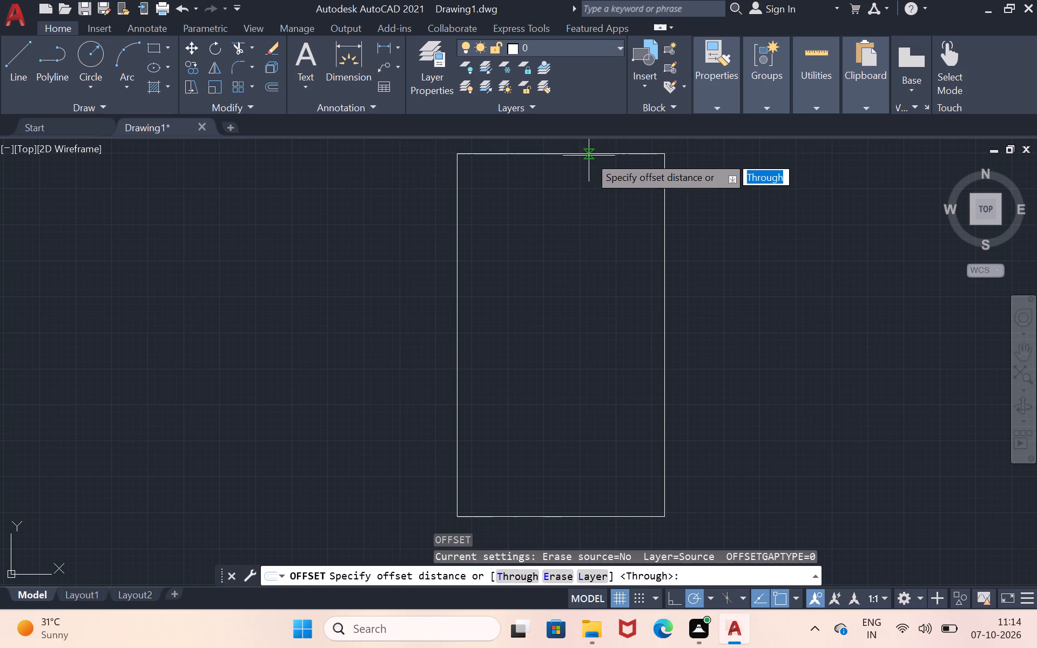
scroll(603, 145, up, 4)
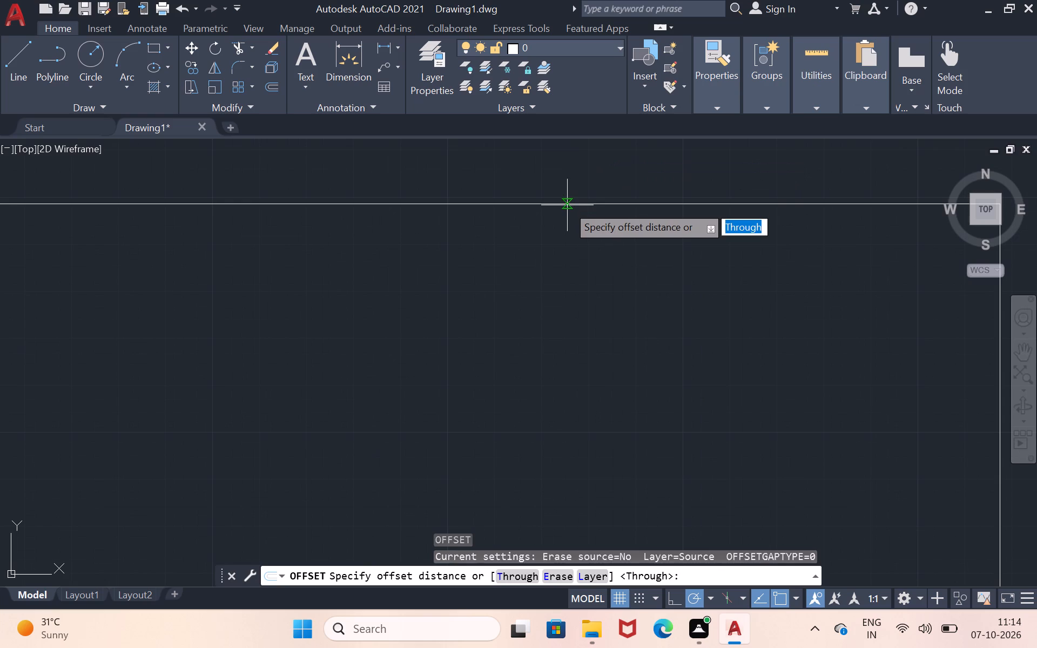
click(566, 205)
scroll(571, 284, down, 4)
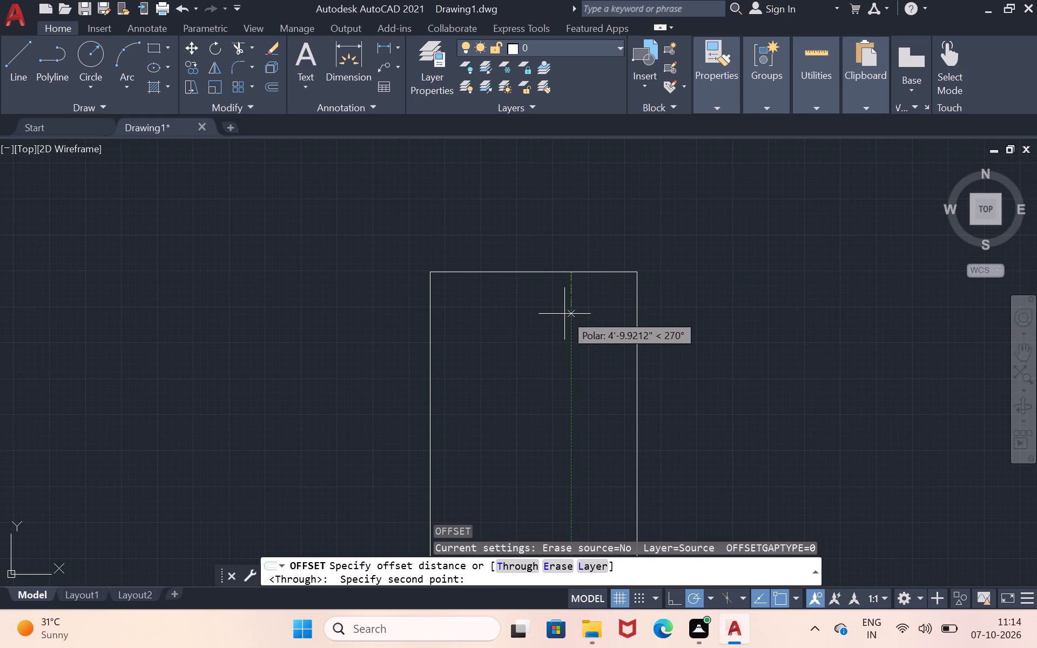
key(9)
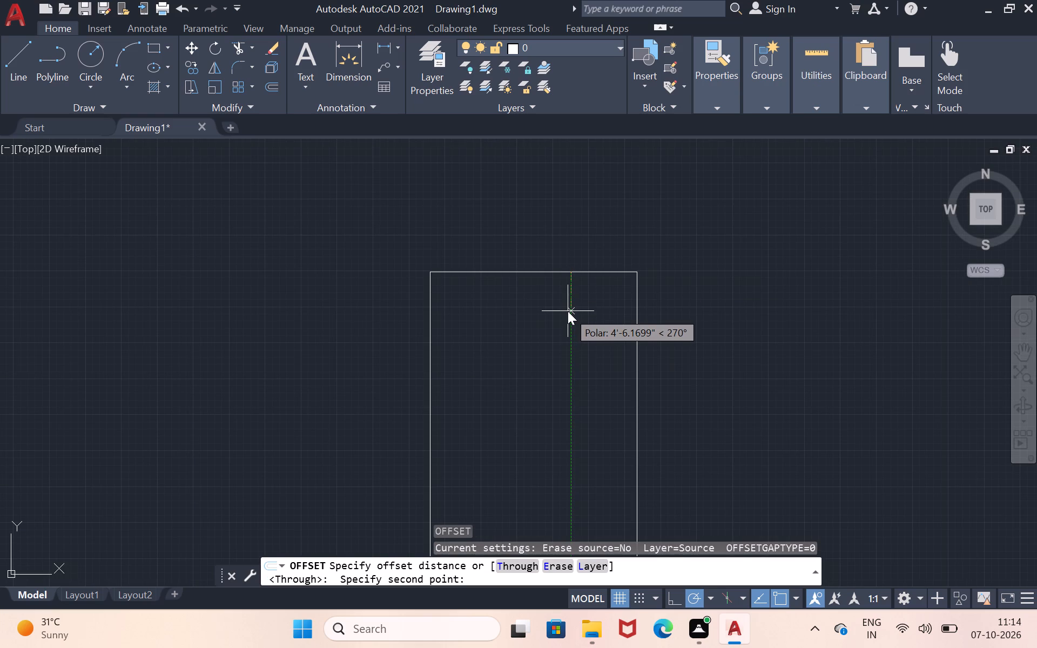
key(shift+quotedbl)
key(Return)
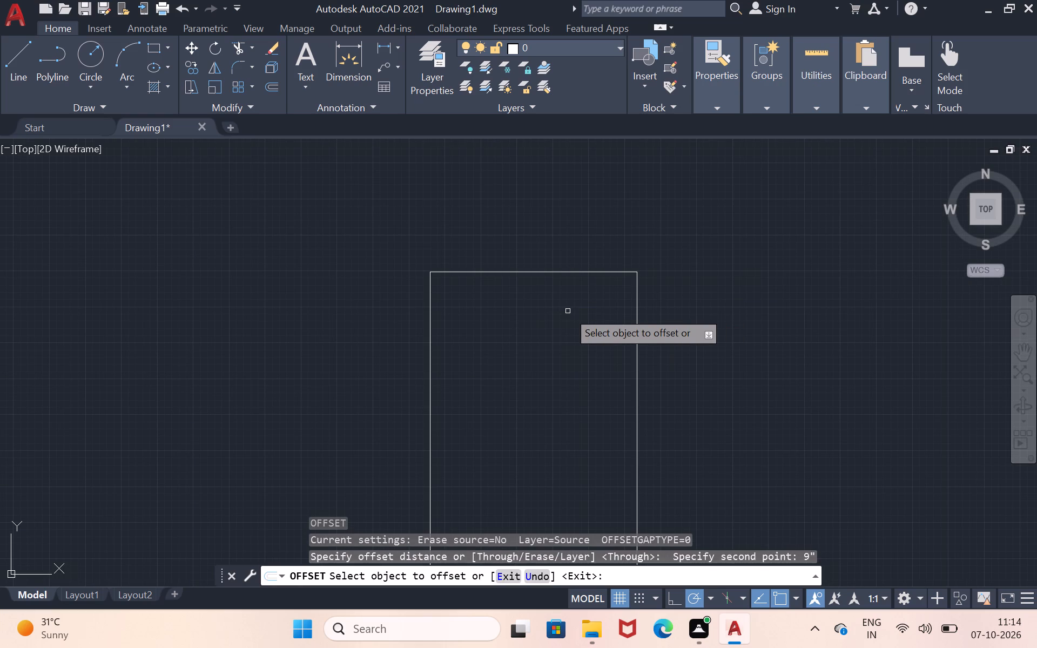
click(547, 272)
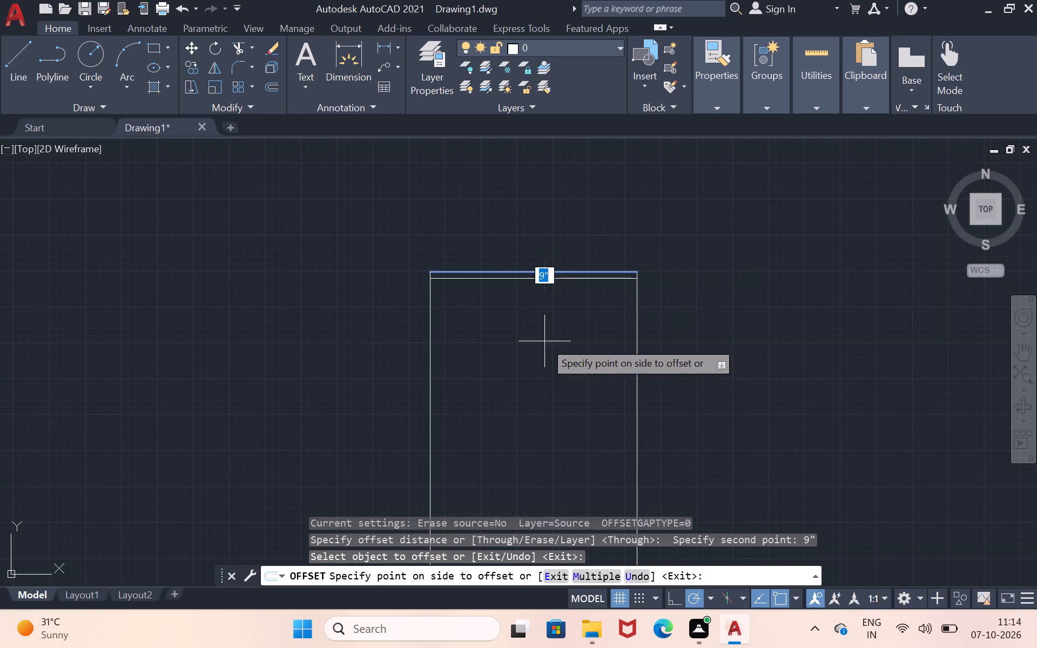
click(544, 350)
Offset the outline's west, east and bottom sides inward by the same 9" wall thickness.
click(427, 340)
click(431, 337)
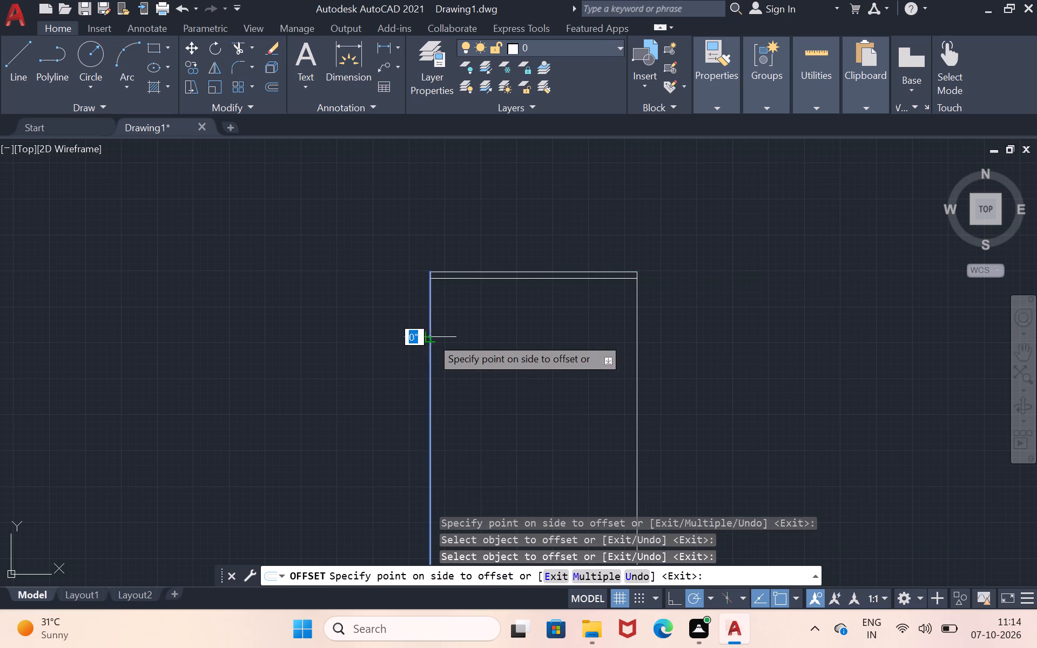
click(452, 339)
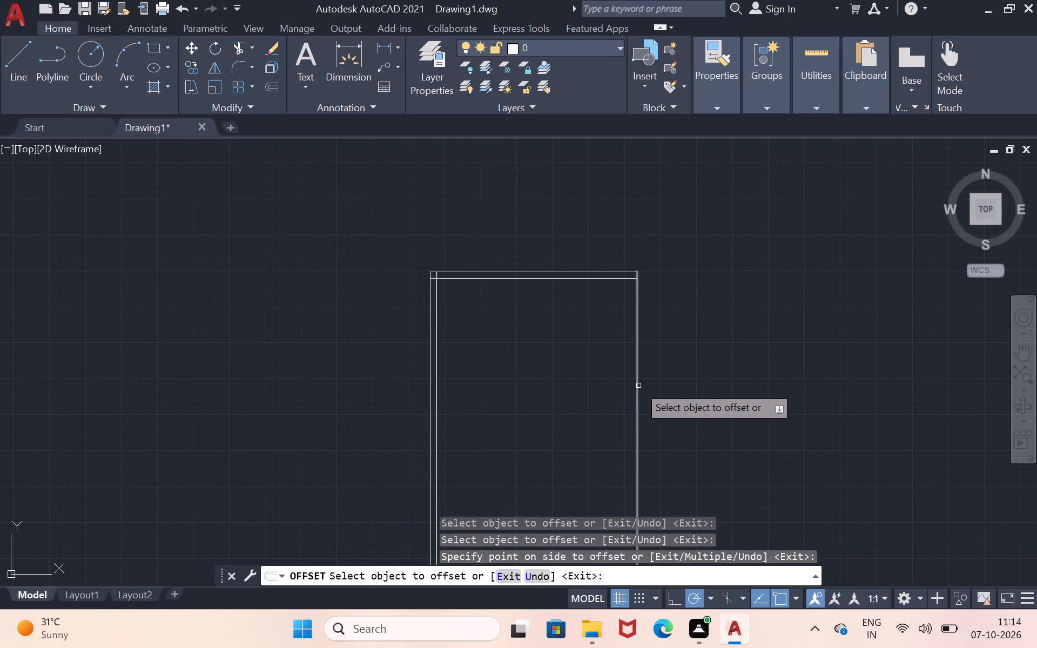
click(638, 386)
click(621, 384)
scroll(631, 401, down, 2)
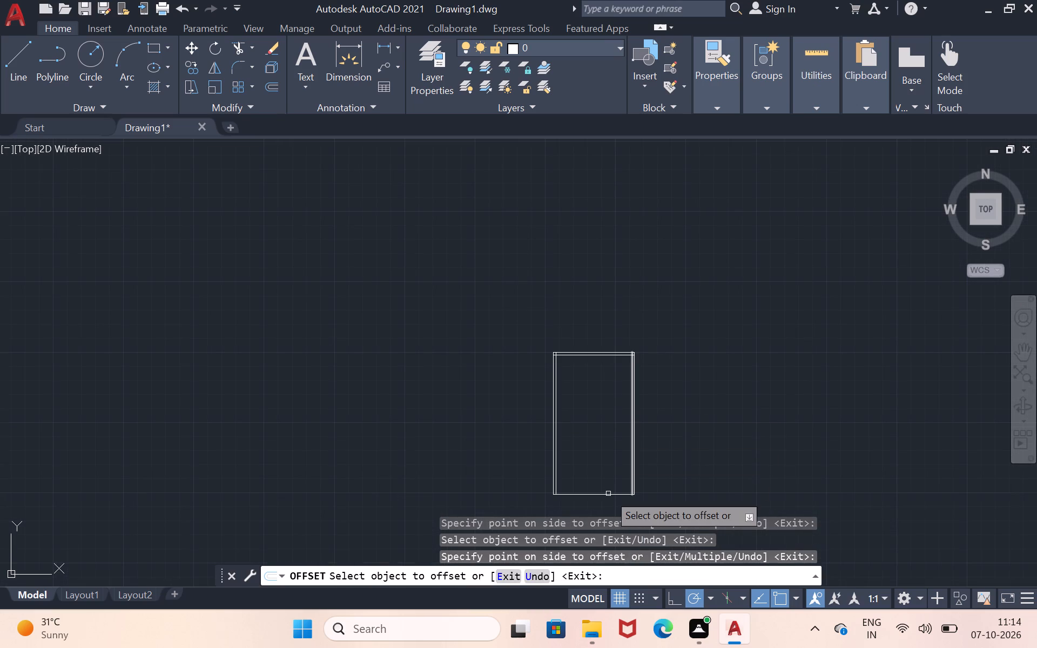
scroll(608, 494, up, 3)
click(608, 500)
click(625, 428)
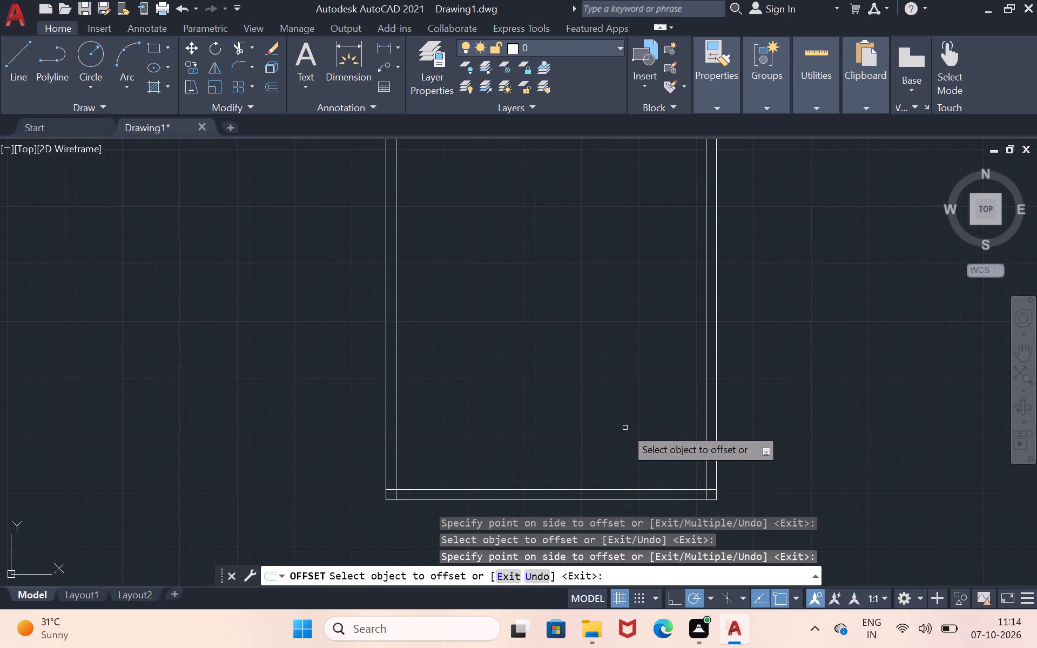
Offset the inner line of the top wall 12'6" downward into the plan.
scroll(955, 423, down, 1)
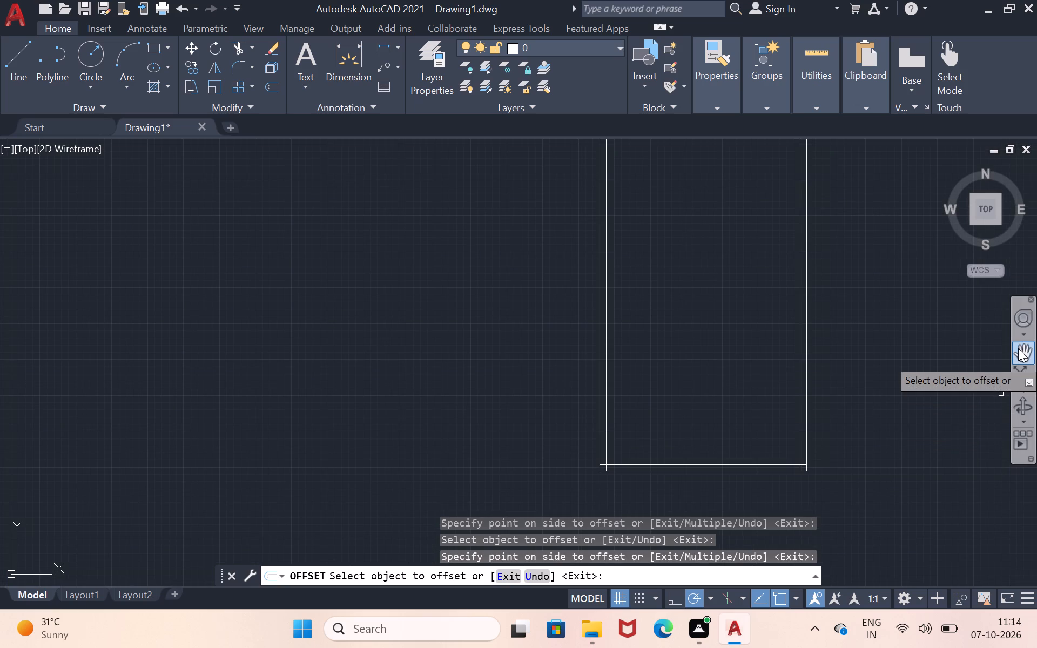
click(1018, 348)
drag(910, 360, 722, 411)
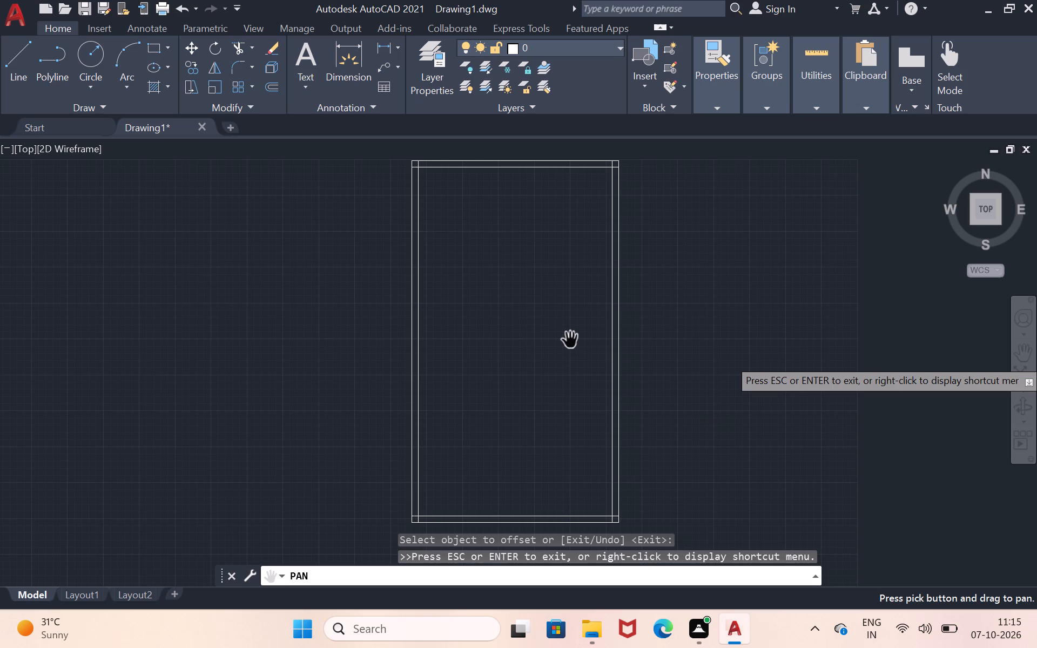
scroll(461, 183, up, 1)
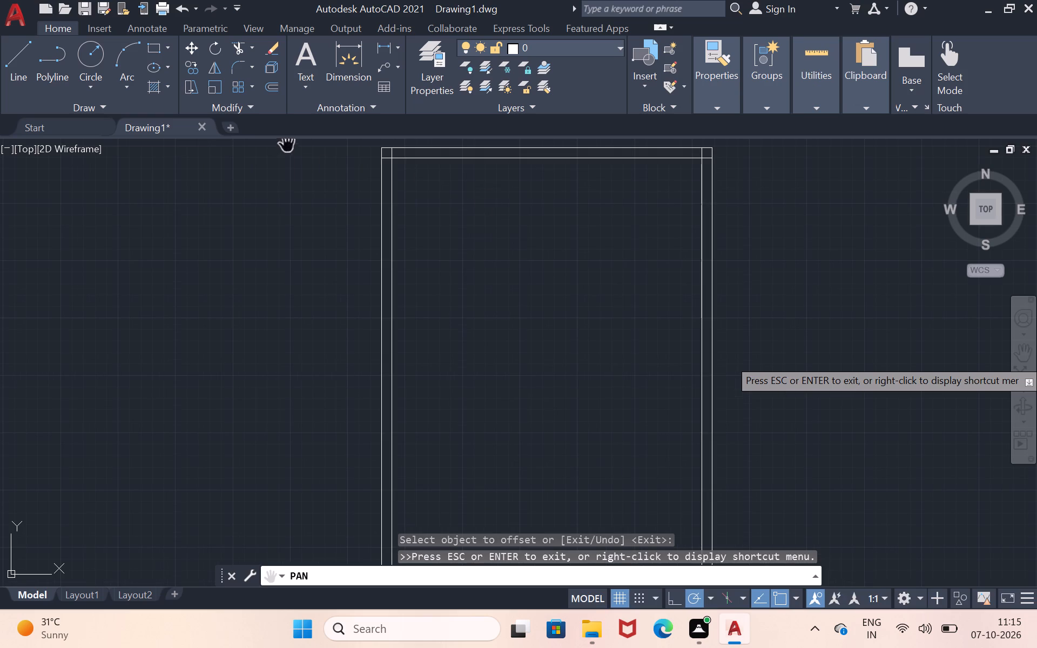
key(Return)
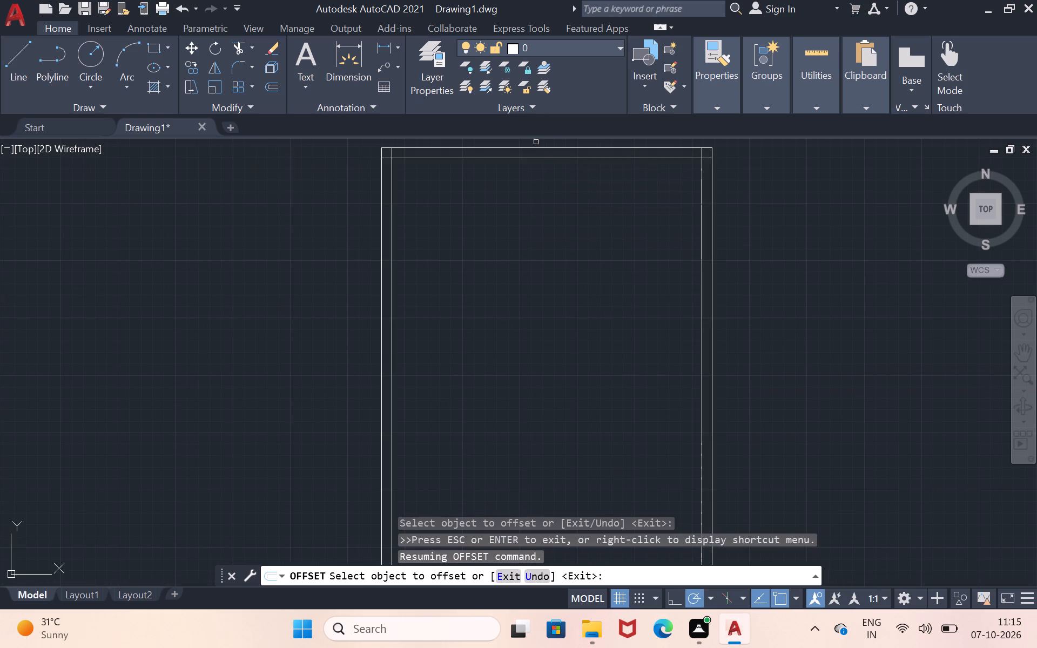
click(543, 157)
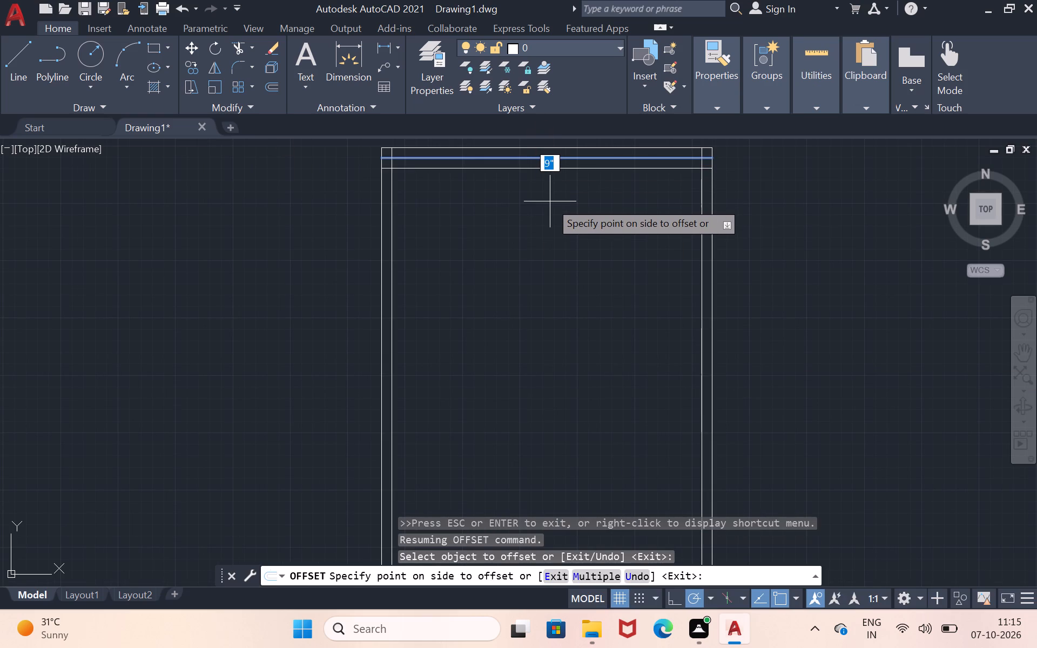
key(BackSpace)
text(12)
key(apostrophe)
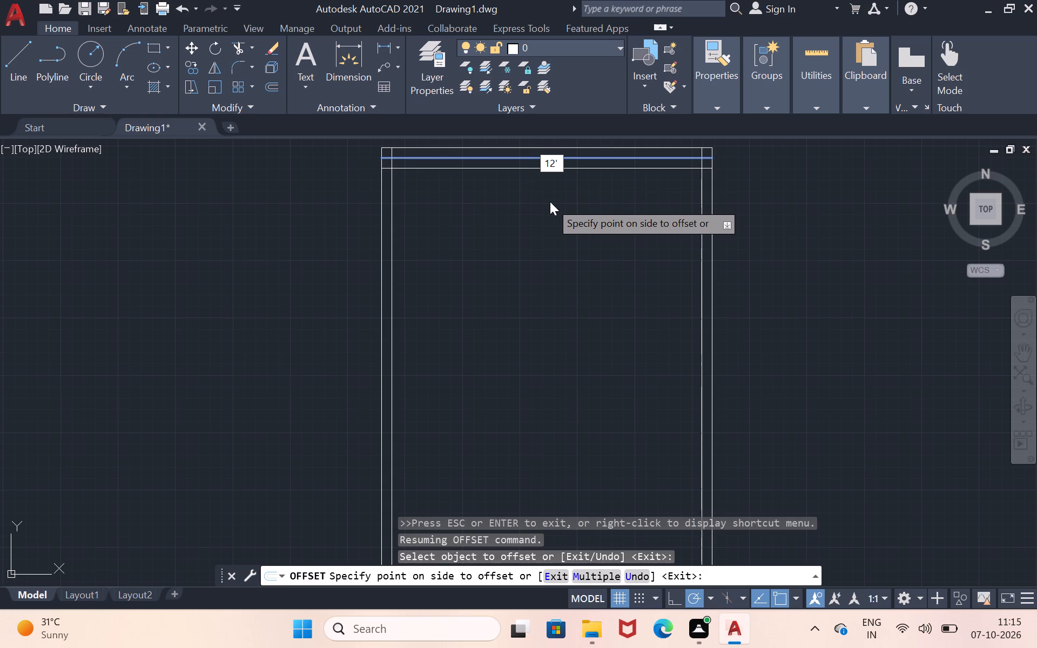
key(6)
key(shift+quotedbl)
key(Return)
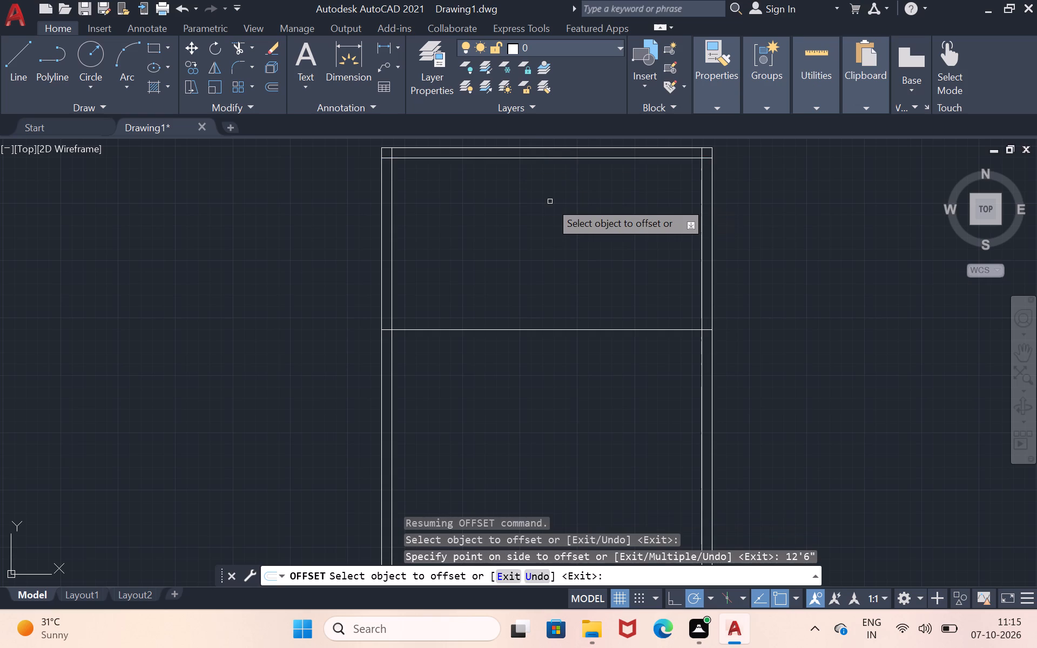
Offset the inner line of the east wall 12'0" towards the west, inside the plan.
click(704, 268)
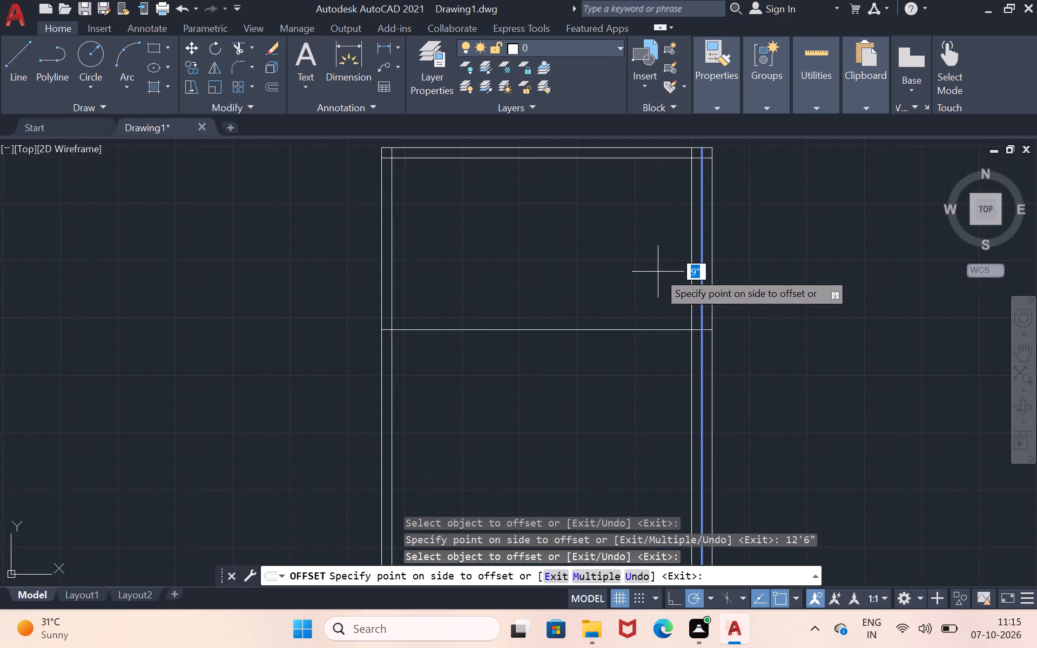
key(BackSpace)
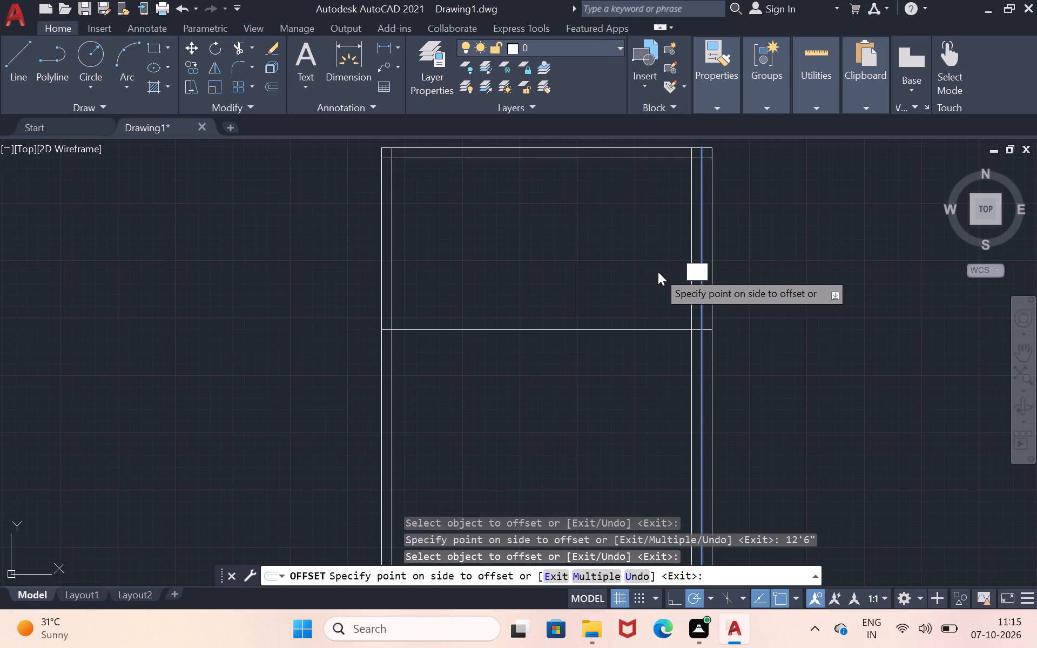
text(12)
text('0)
key(shift+quotedbl)
key(Return)
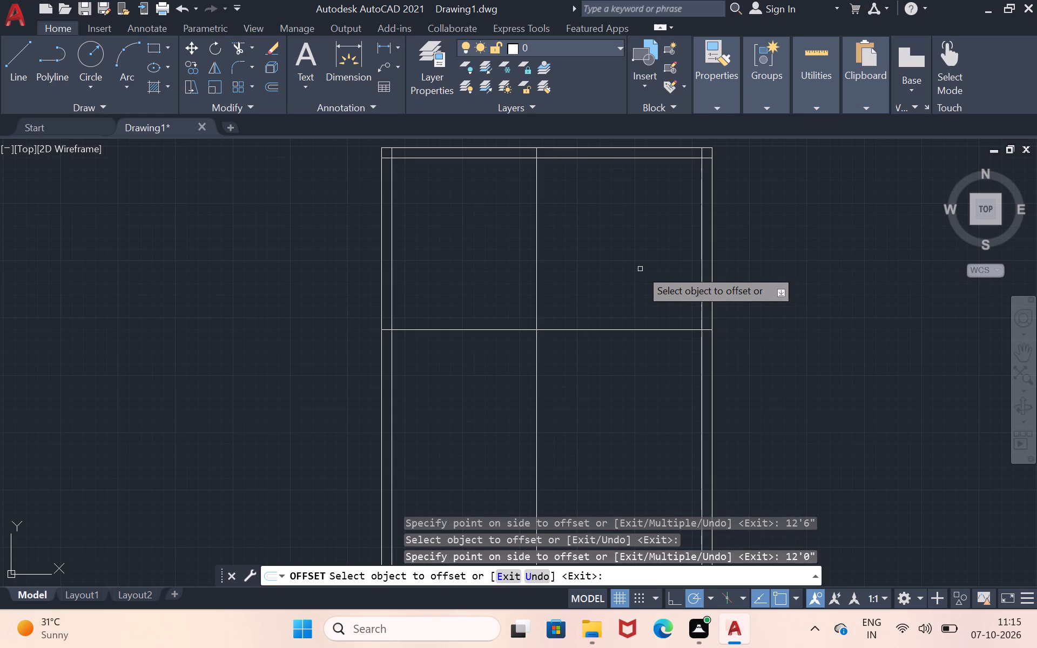
Offset the horizontal partition line 4.5" upward to give the partition its thickness.
scroll(618, 278, down, 1)
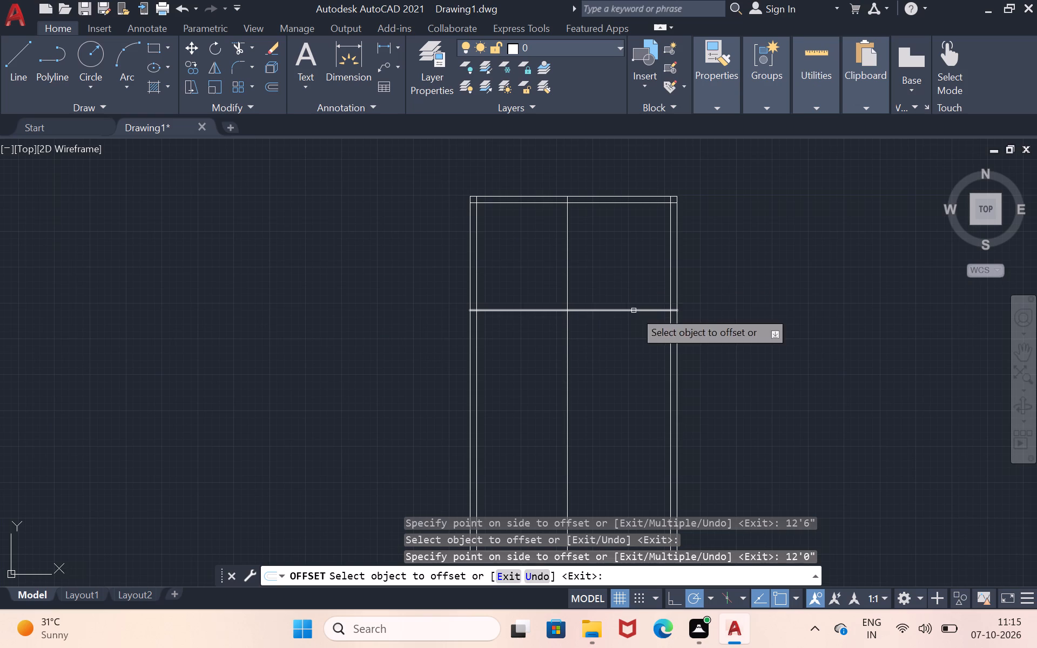
click(1022, 347)
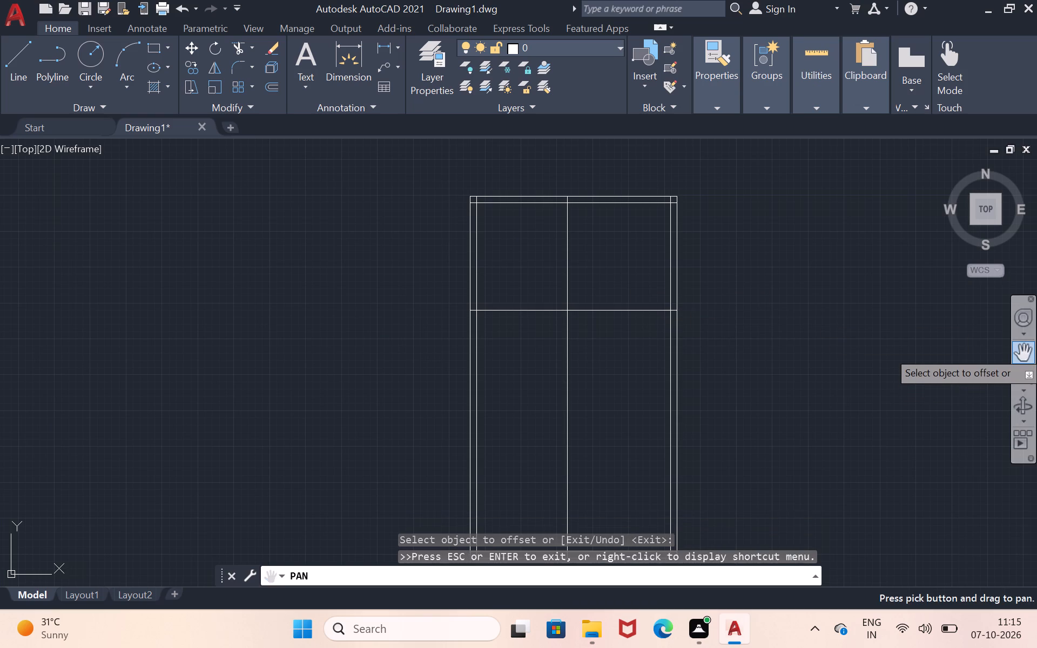
drag(761, 337, 733, 298)
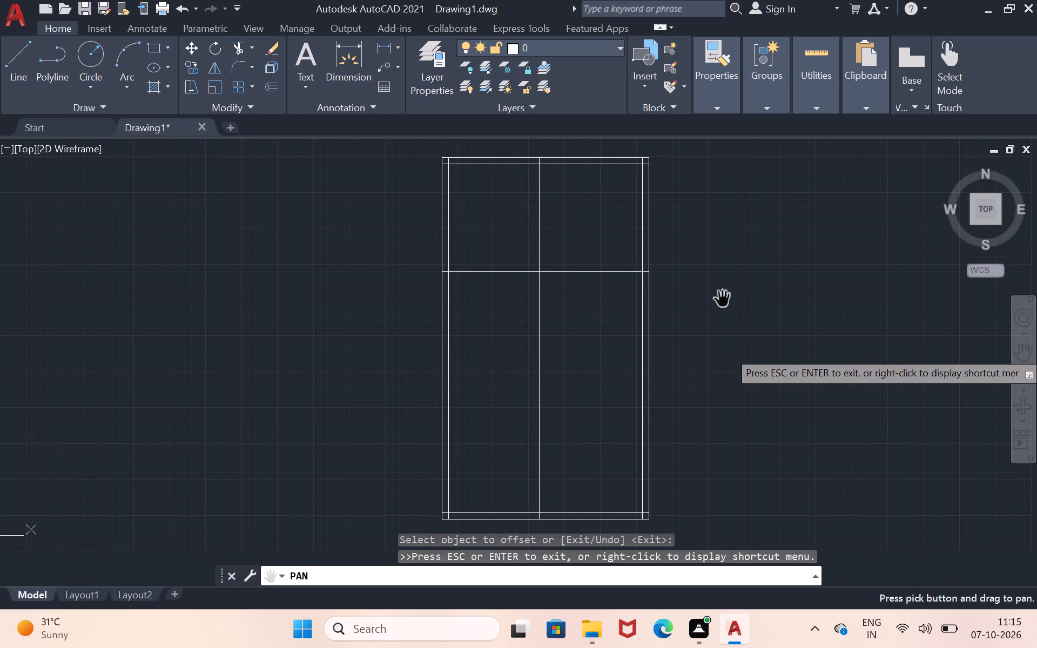
key(Return)
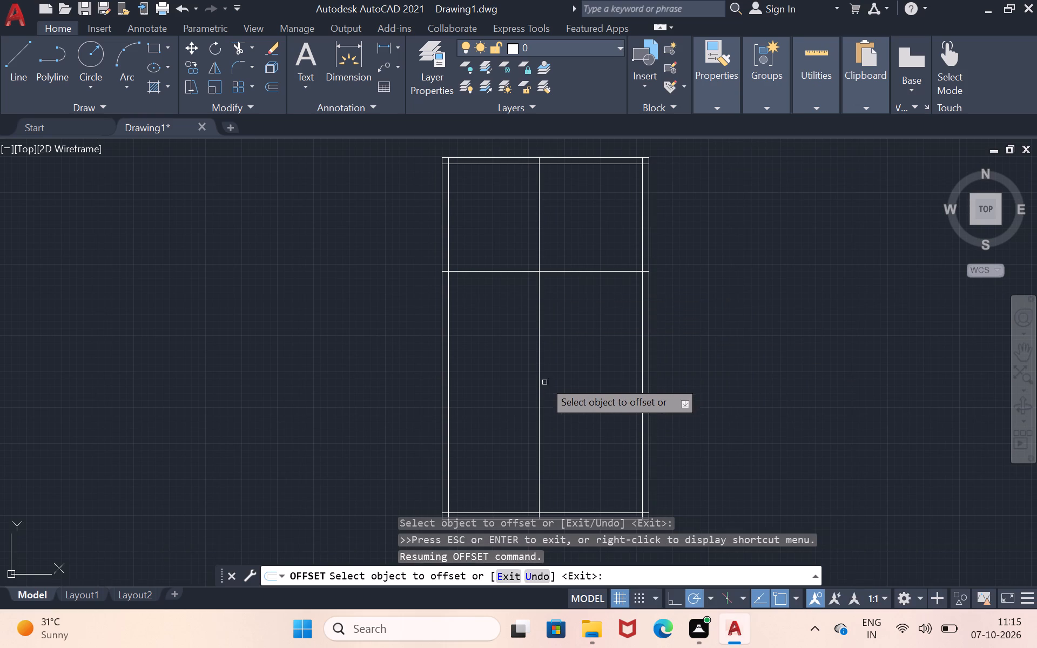
click(569, 273)
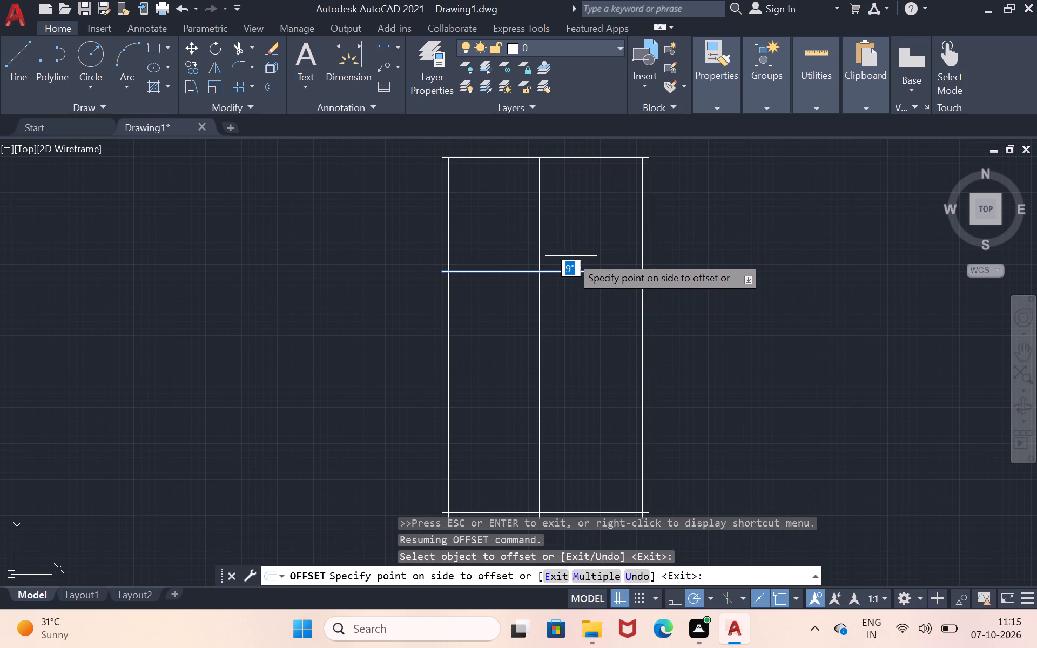
key(BackSpace)
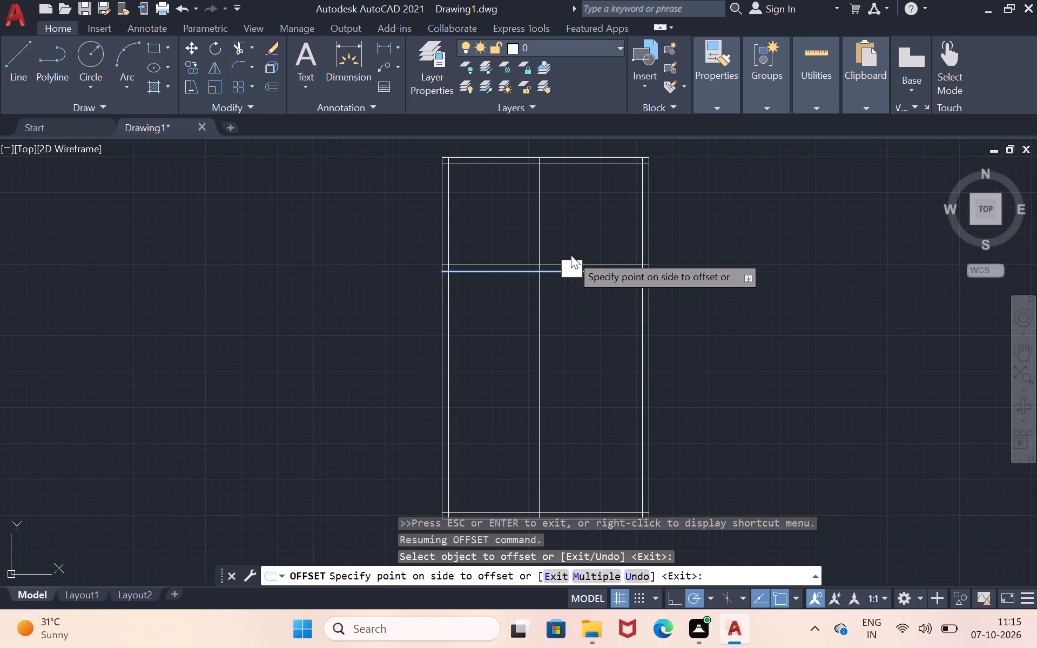
text(4.5)
key(shift+quotedbl)
key(Return)
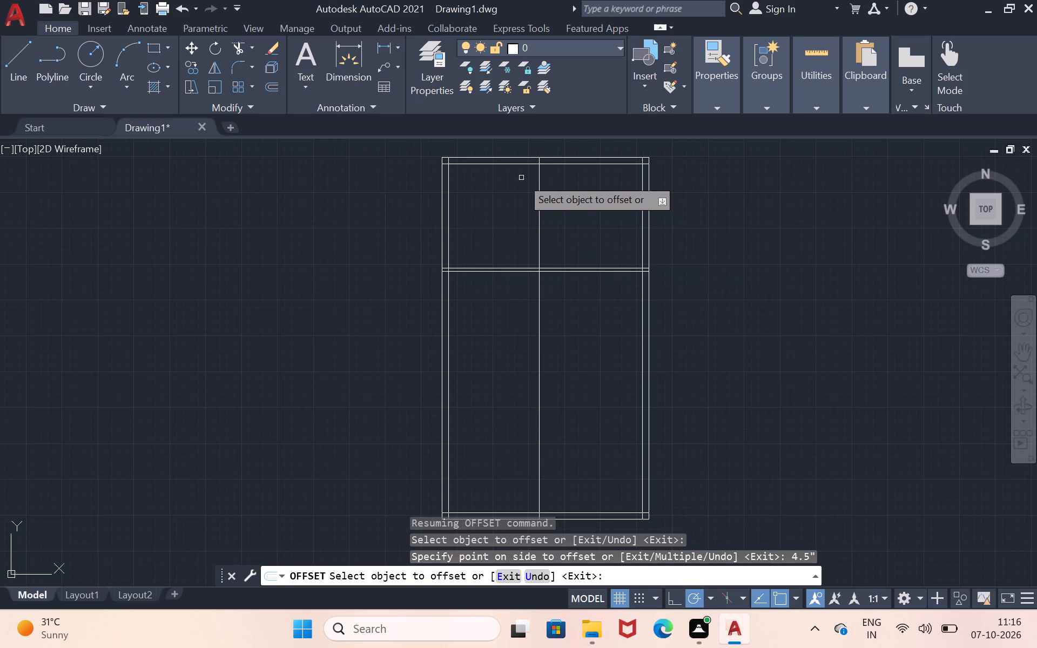
Offset the vertical partition line 9" towards the east to form its second face.
click(537, 208)
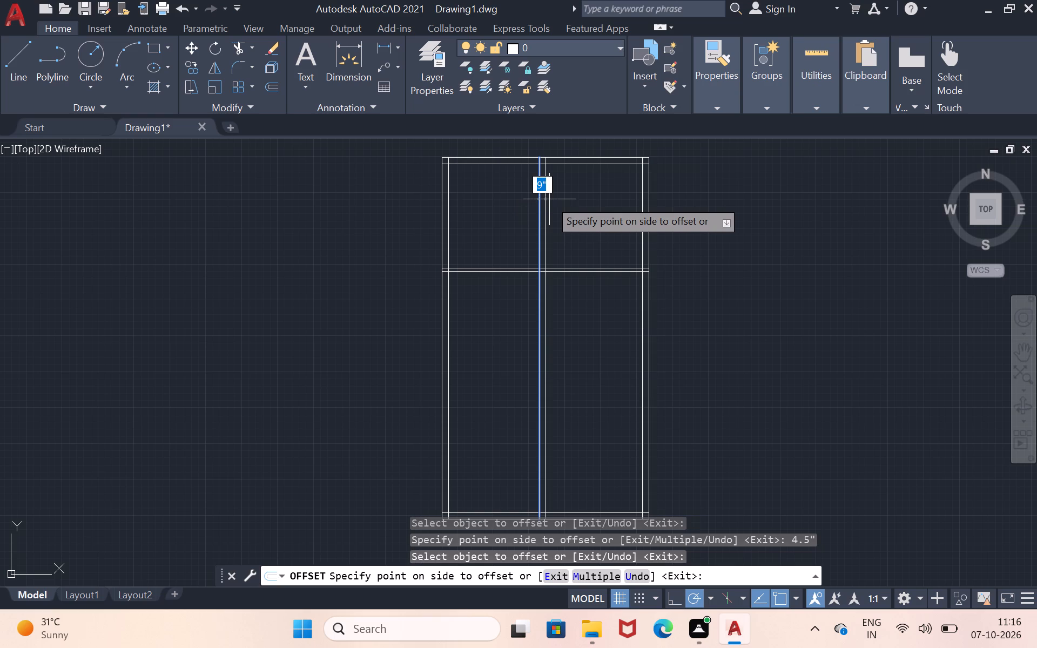
click(549, 199)
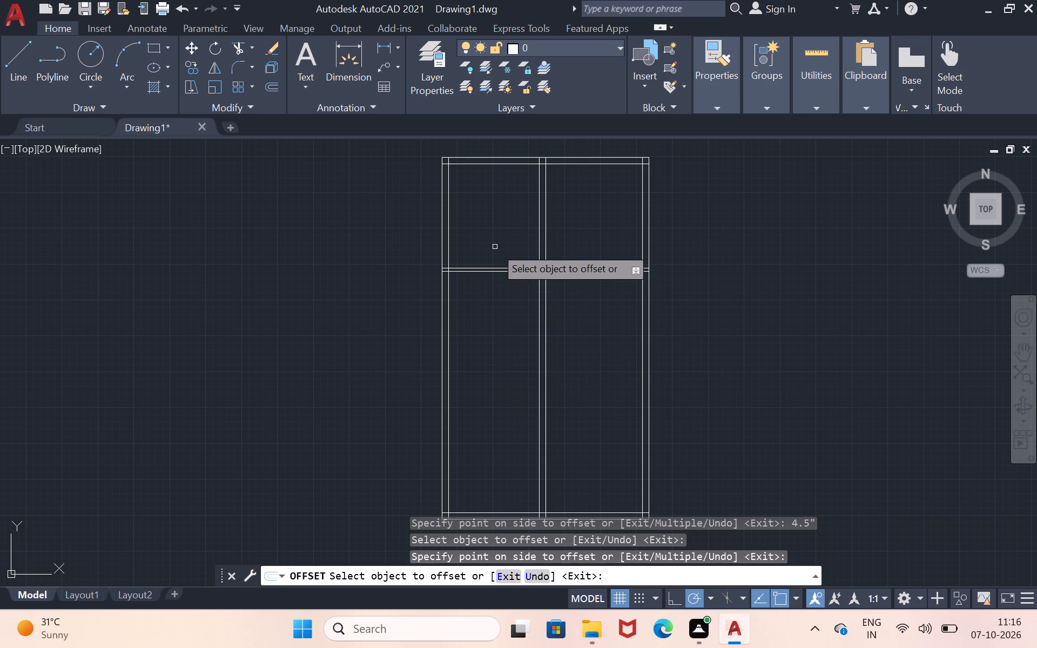
Offset the lower line of the horizontal partition 8'0" downward into the plan.
click(470, 272)
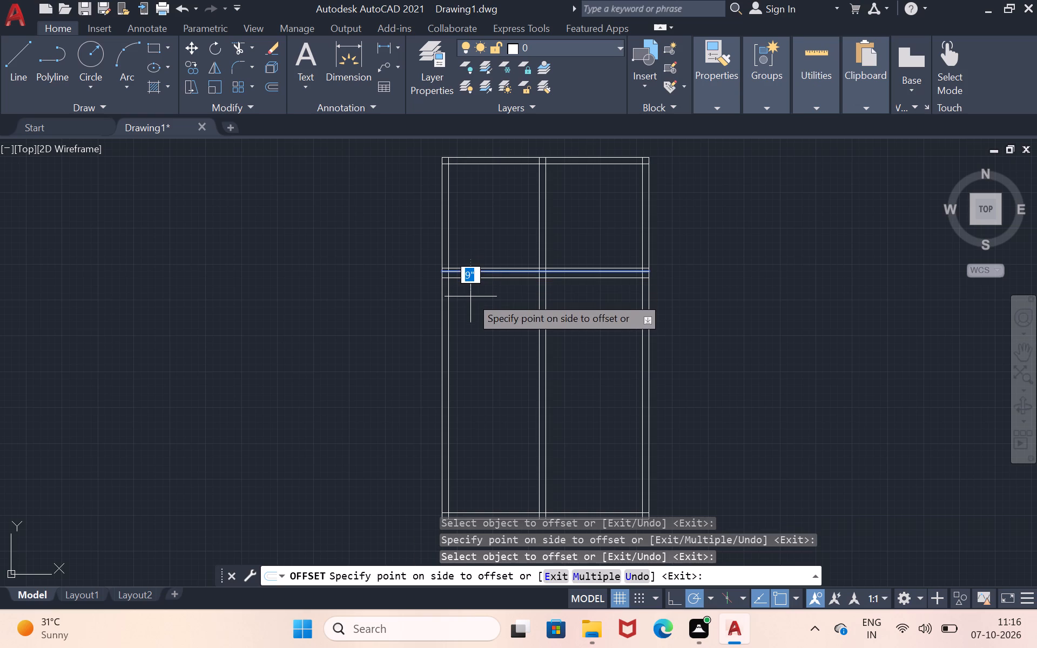
key(BackSpace)
key(BackSpace)
key(8)
text('0)
key(shift+quotedbl)
key(Return)
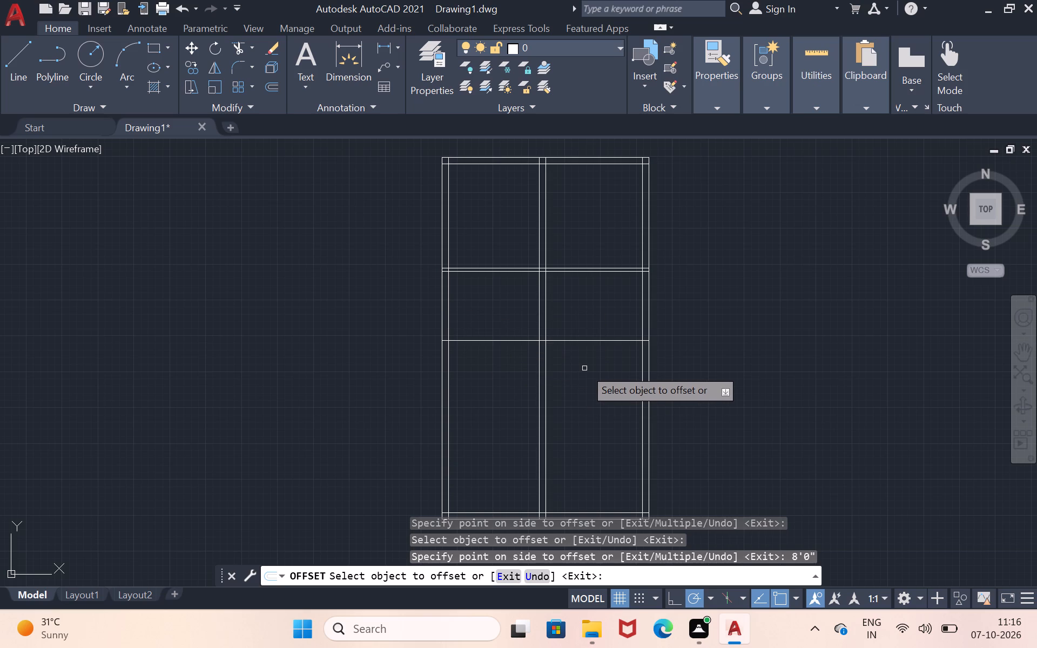
Offset the inner line of the east wall 7'5" towards the west.
click(641, 309)
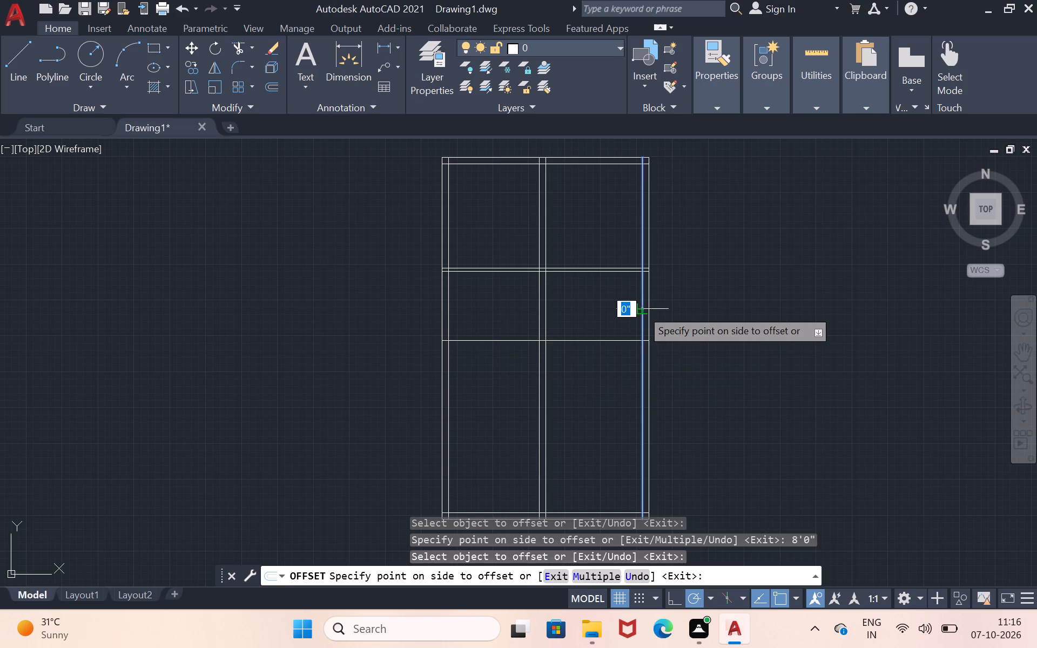
key(BackSpace)
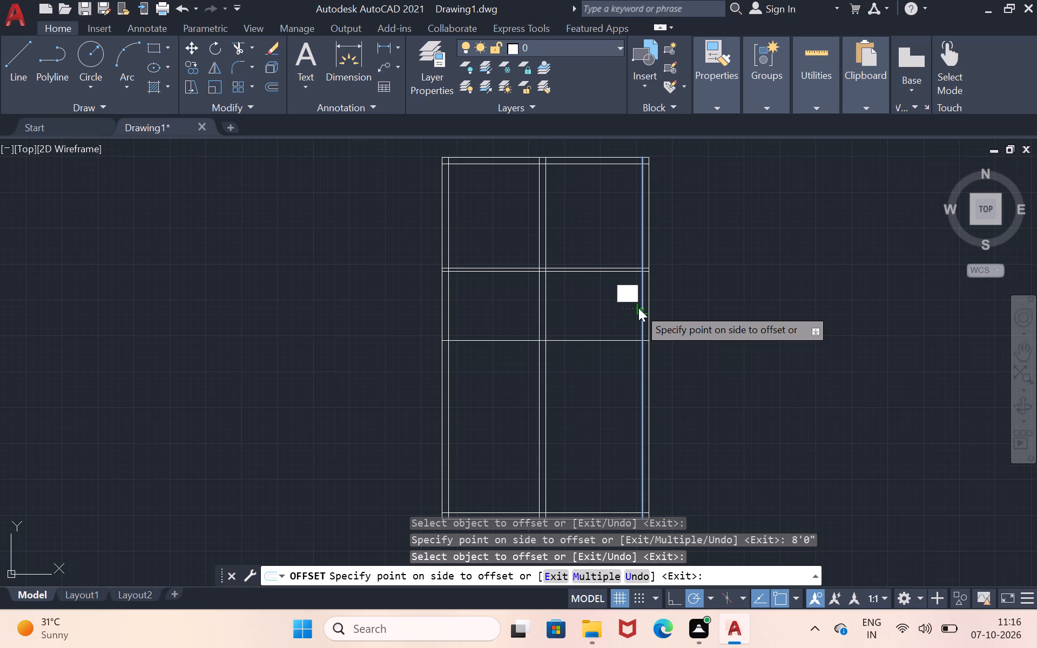
key(7)
key(apostrophe)
key(5)
key(shift+quotedbl)
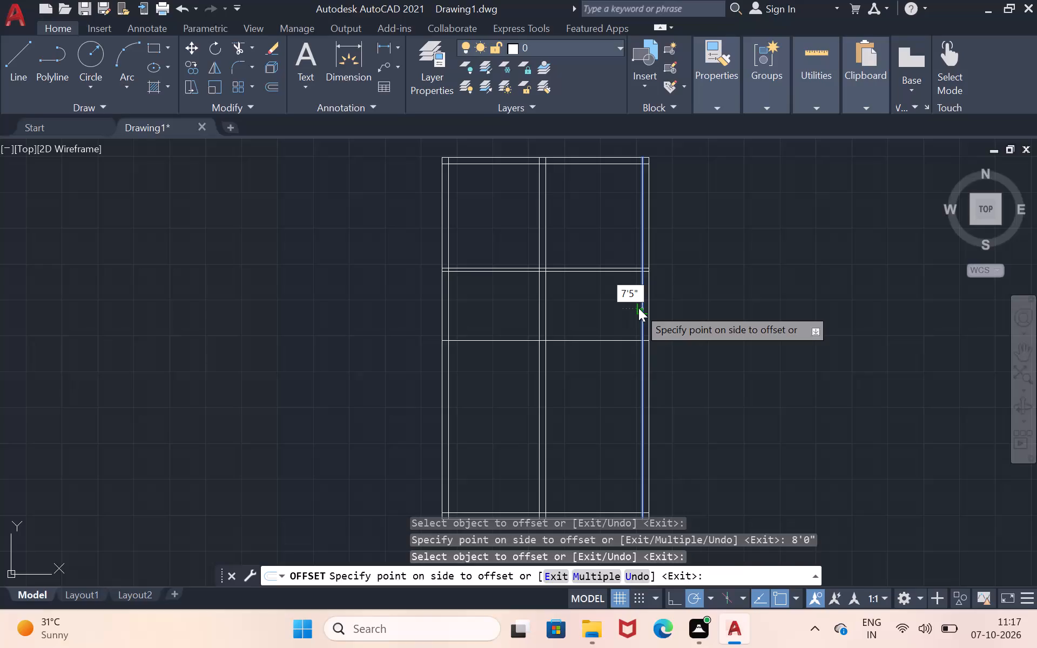
key(Return)
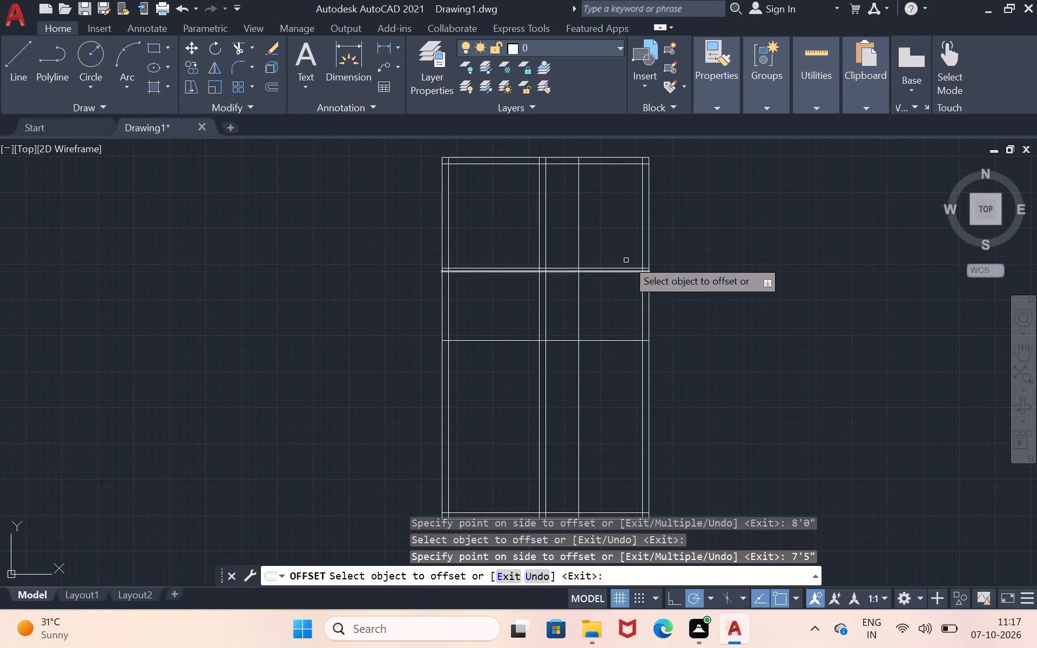
Offset the lower line of the horizontal partition 3'10" downward.
click(622, 273)
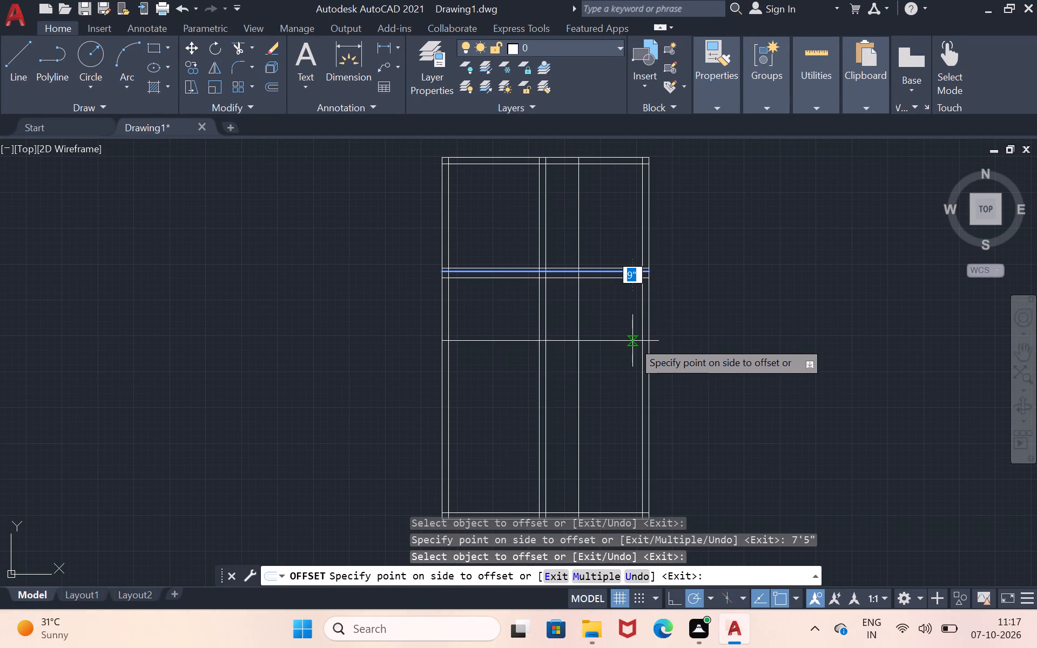
key(BackSpace)
key(3)
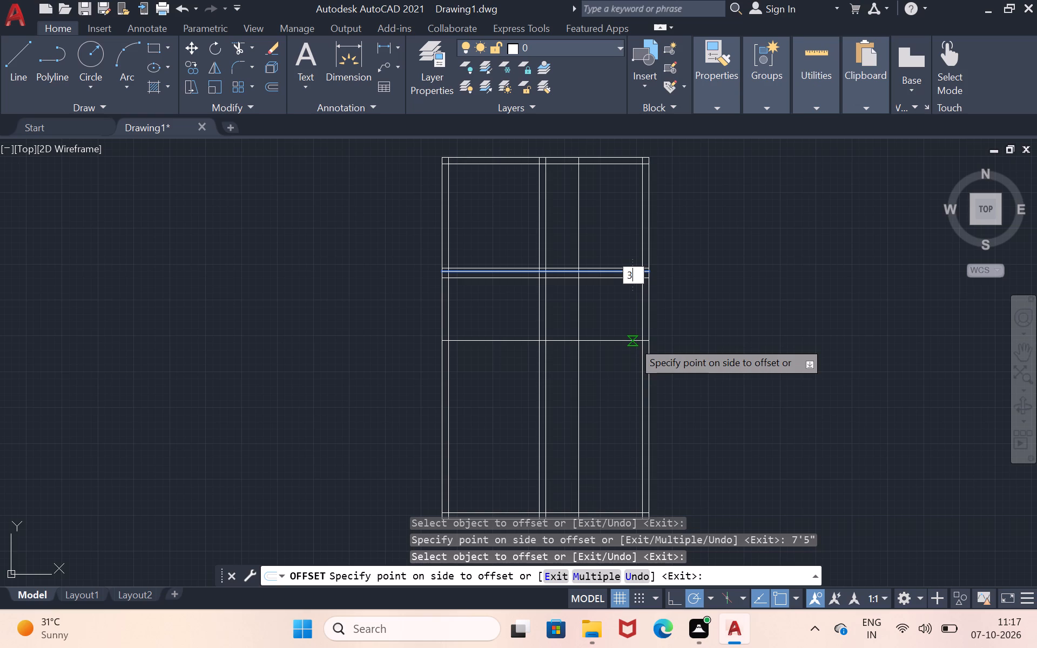
key(apostrophe)
text(10)
key(shift+quotedbl)
key(Return)
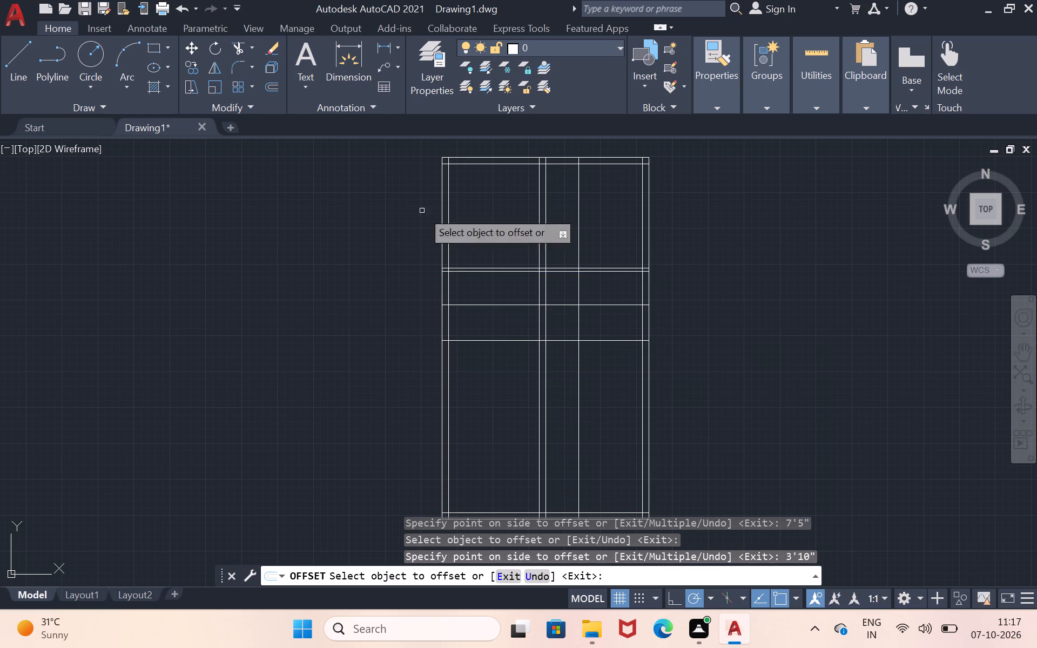
Trim the 3'10" offset line west of the vertical partition, including its stub inside the west wall.
scroll(571, 268, up, 1)
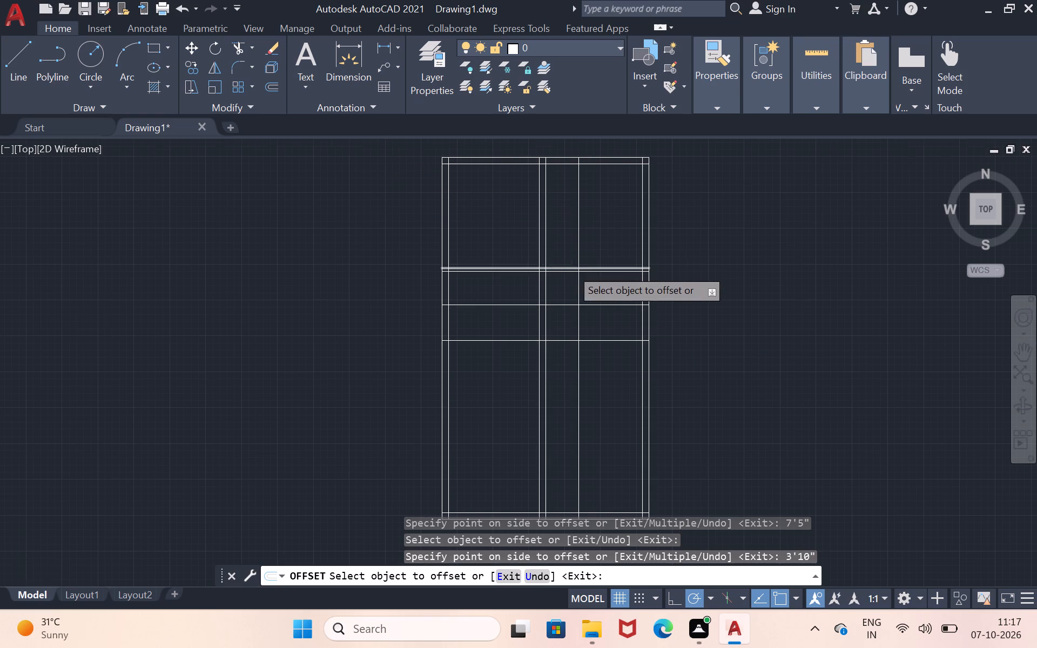
scroll(575, 316, down, 1)
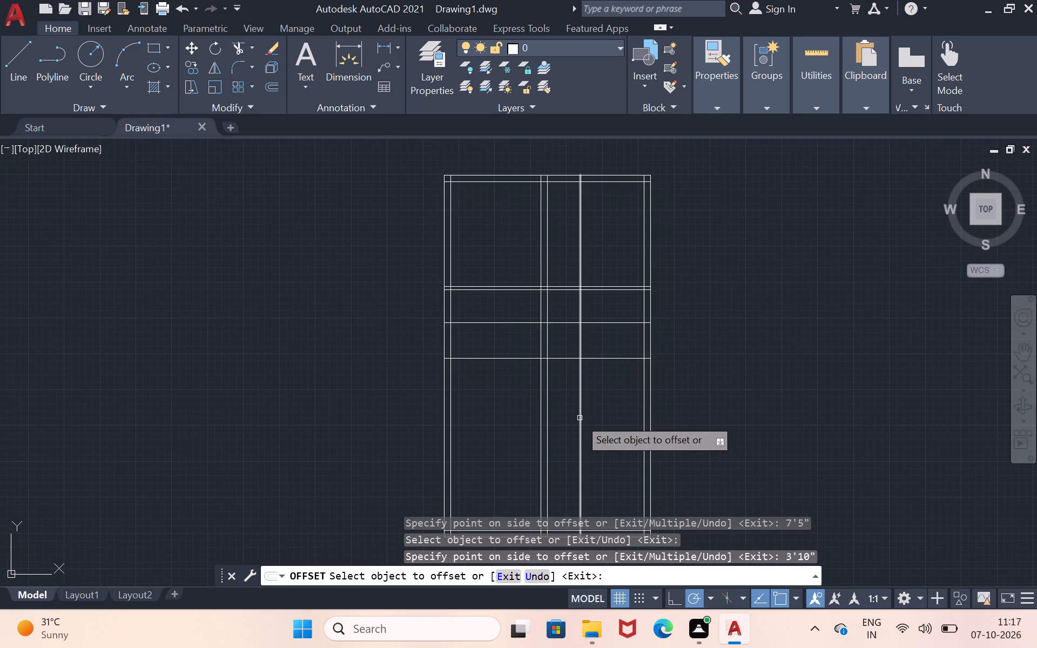
click(234, 44)
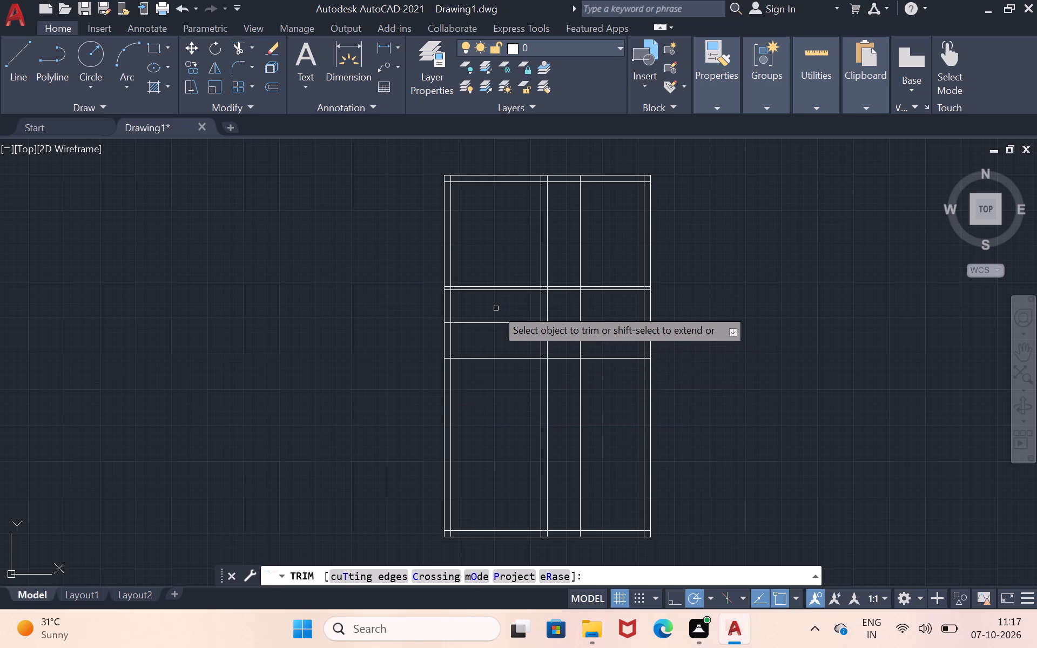
drag(496, 308, 495, 337)
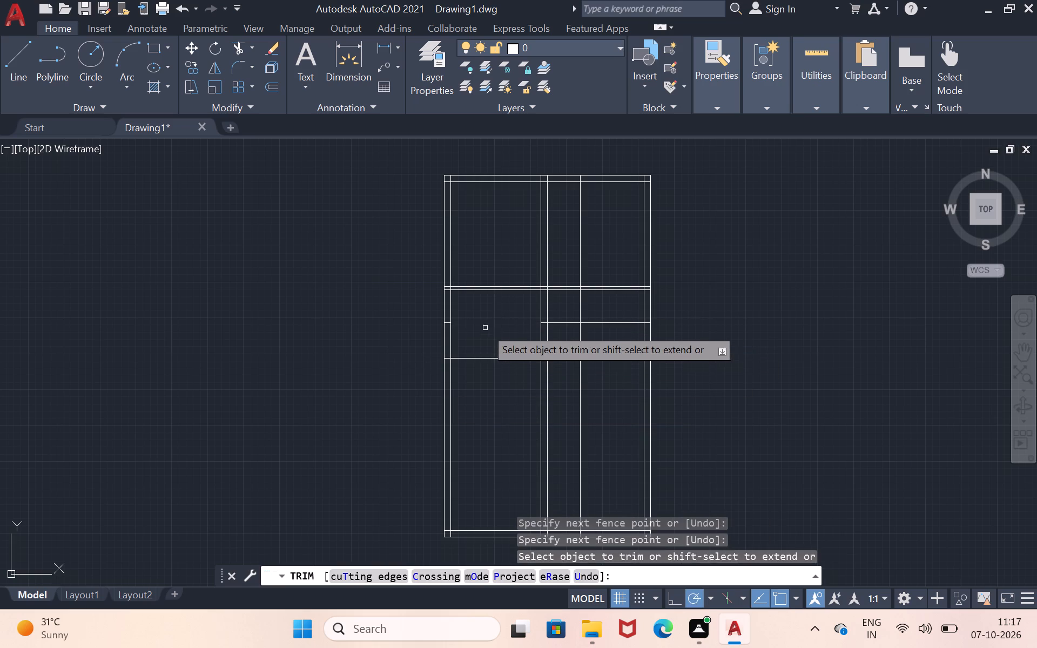
scroll(446, 323, up, 1)
click(446, 323)
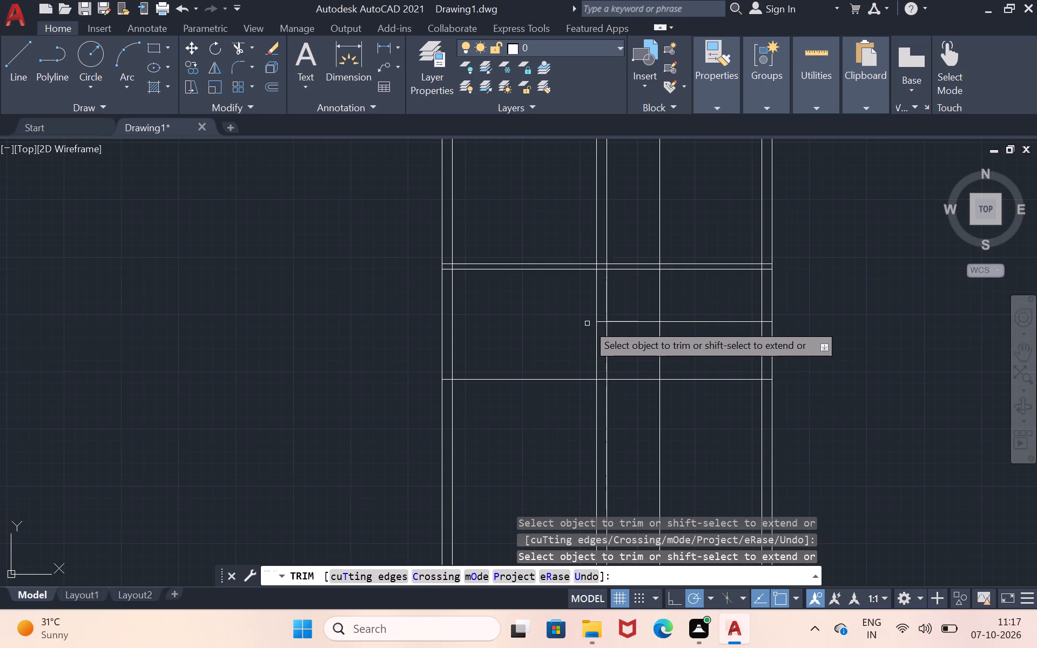
Trim the vertical partition lines between the horizontal partition and the 8'0" line, plus the 3'10" line west of the 7'5" line.
drag(584, 320, 599, 325)
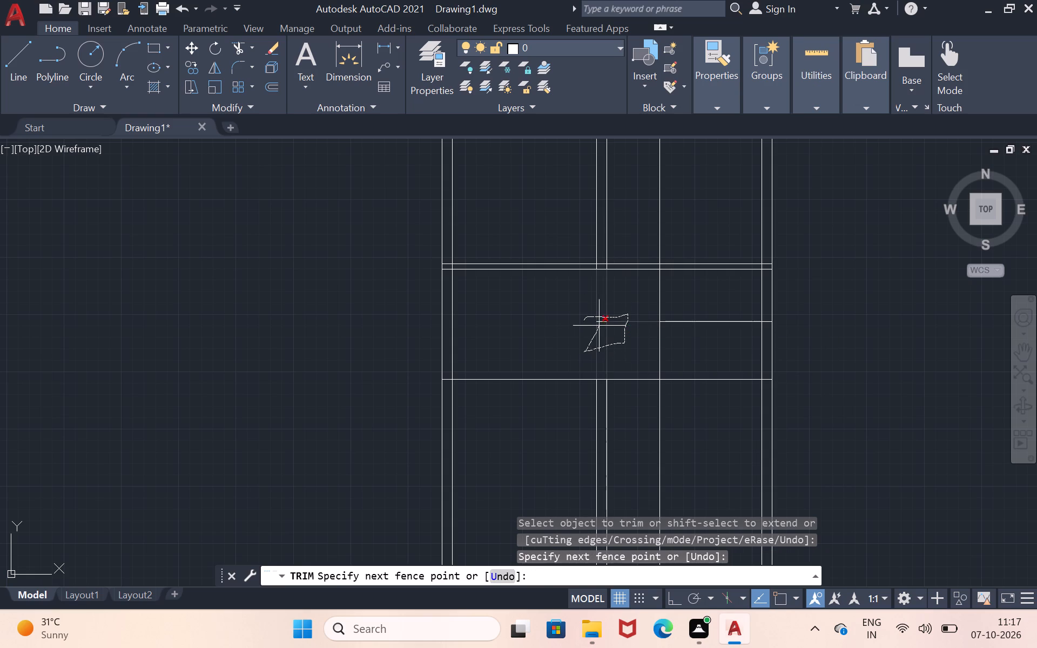
drag(599, 325, 604, 310)
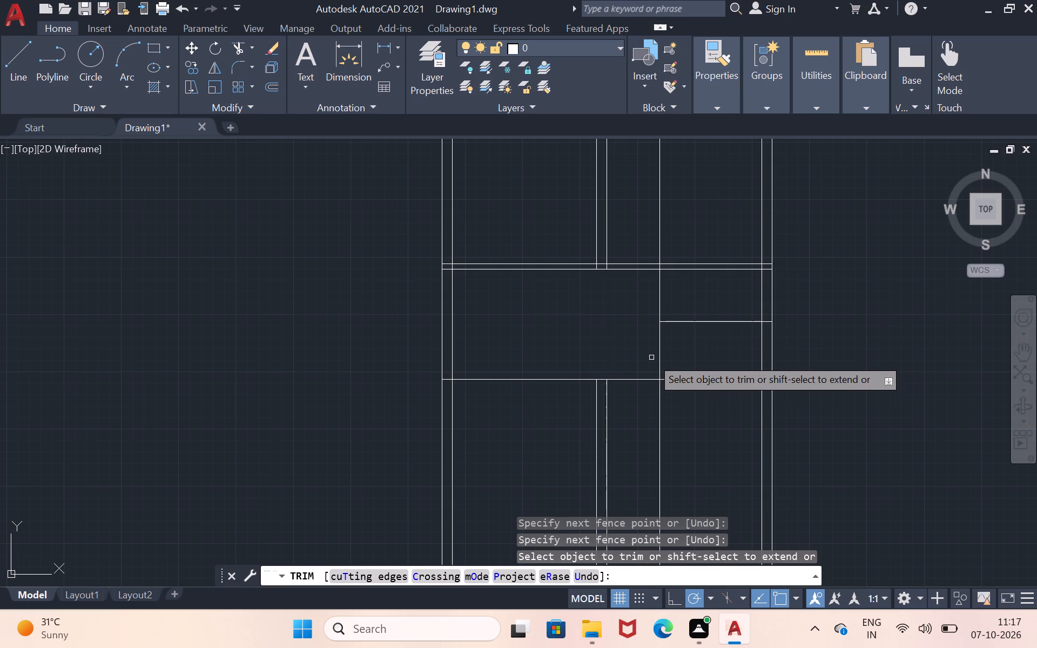
Trim the 8'0" line between the vertical partition and the east wall, and the 7'5" line south of the 3'10" line.
drag(636, 359, 644, 397)
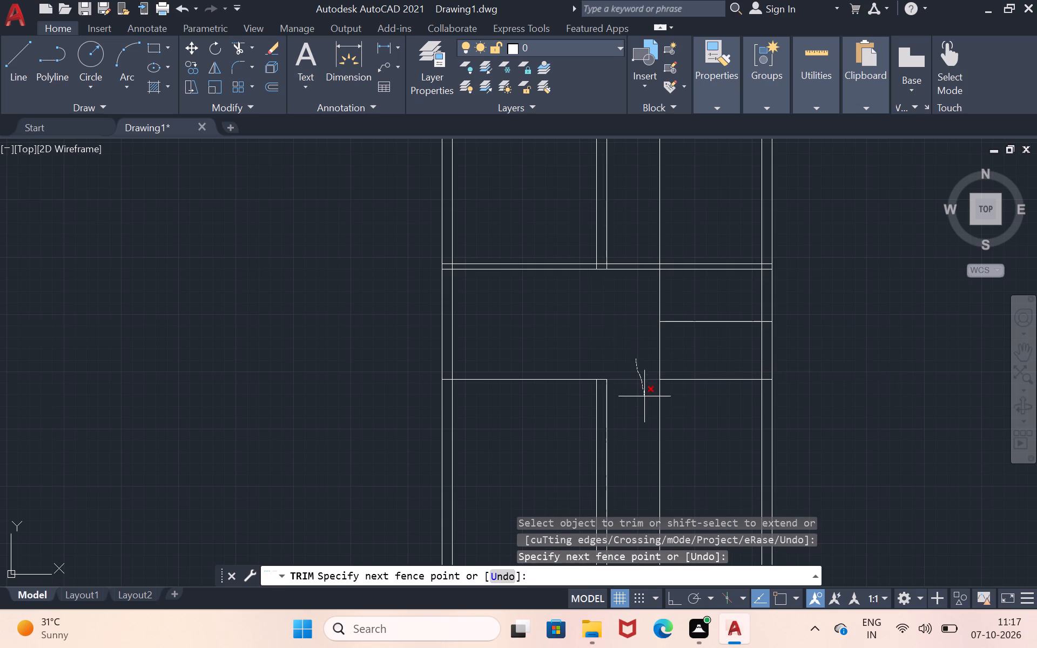
drag(644, 397, 683, 396)
drag(683, 396, 661, 397)
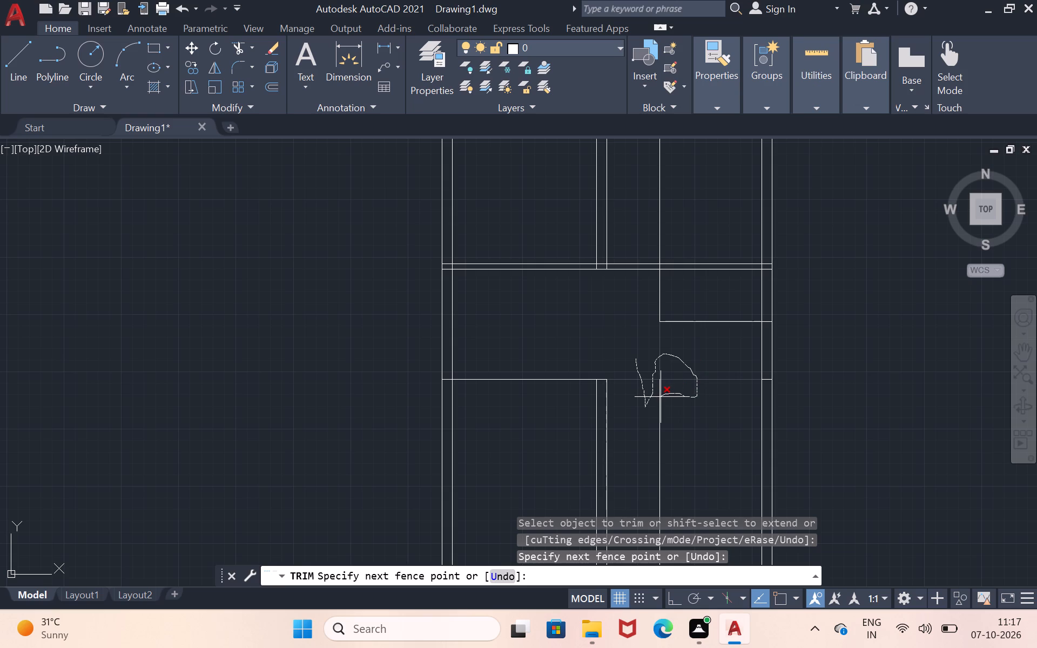
drag(661, 397, 654, 401)
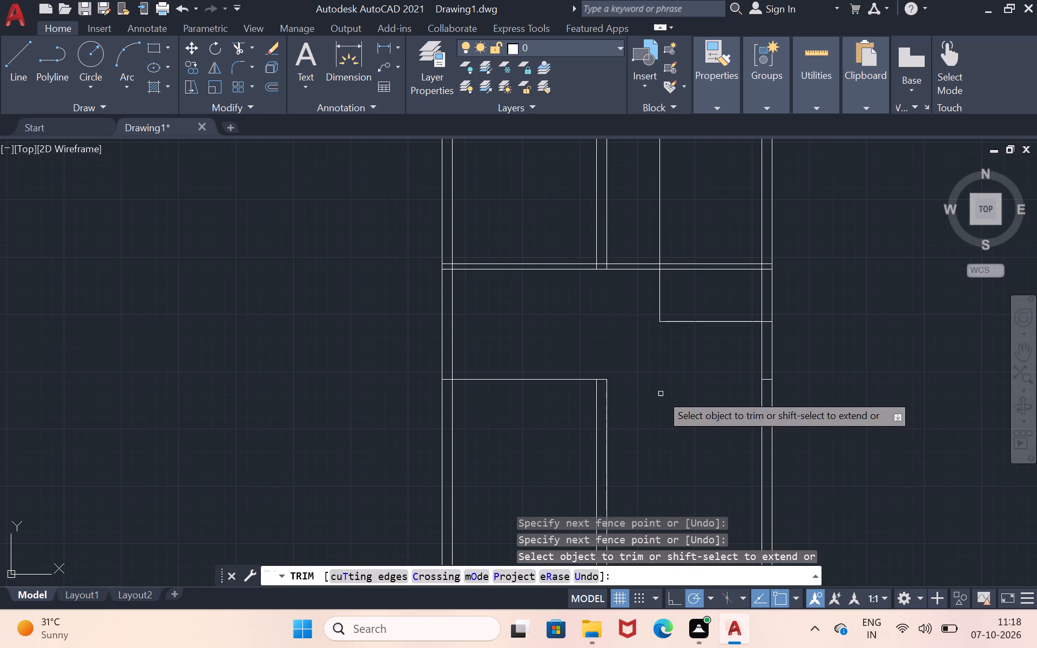
Trim the stubs of the 8'0" and 3'10" offset lines inside the east wall.
click(768, 377)
drag(768, 377, 767, 384)
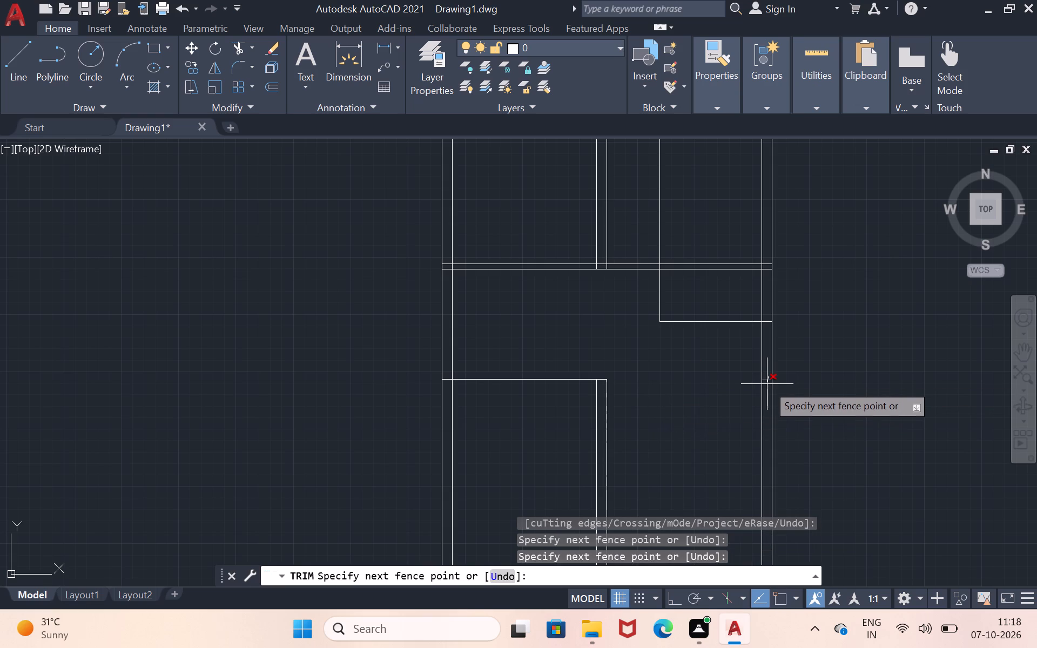
drag(767, 384, 767, 388)
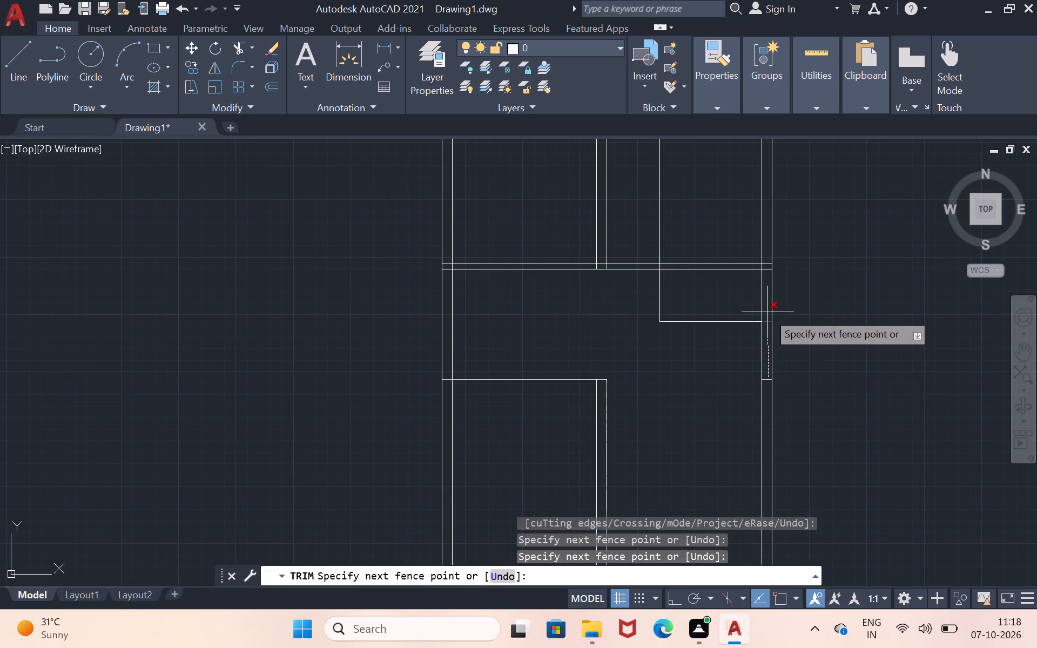
click(766, 382)
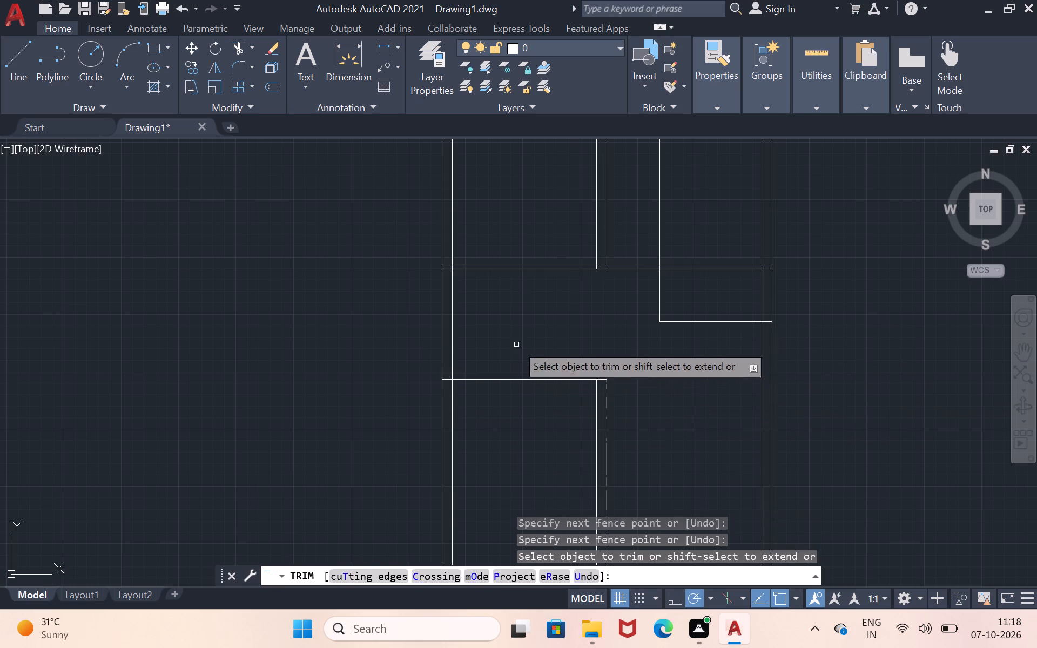
click(769, 321)
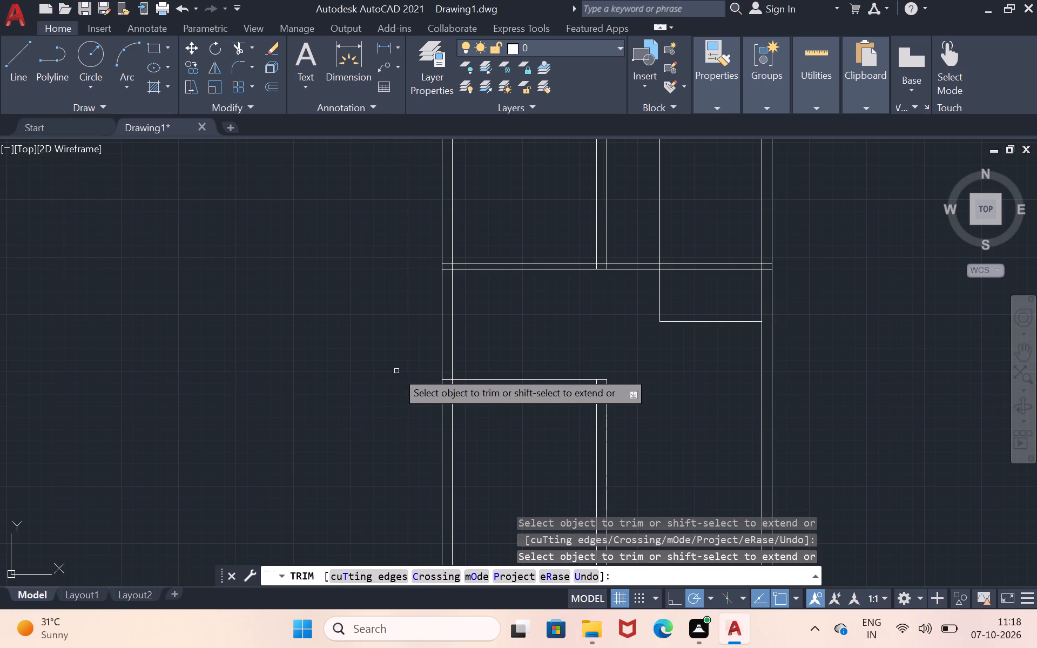
Trim the stubs of the 8'0" line and both horizontal partition lines inside the west wall.
click(447, 380)
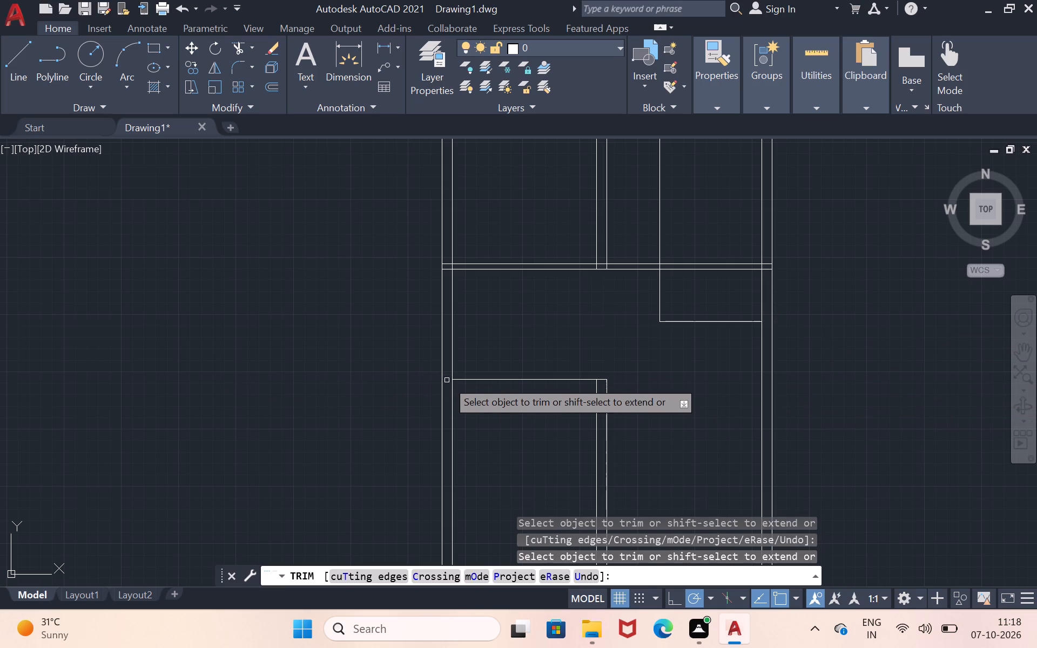
drag(448, 259, 446, 279)
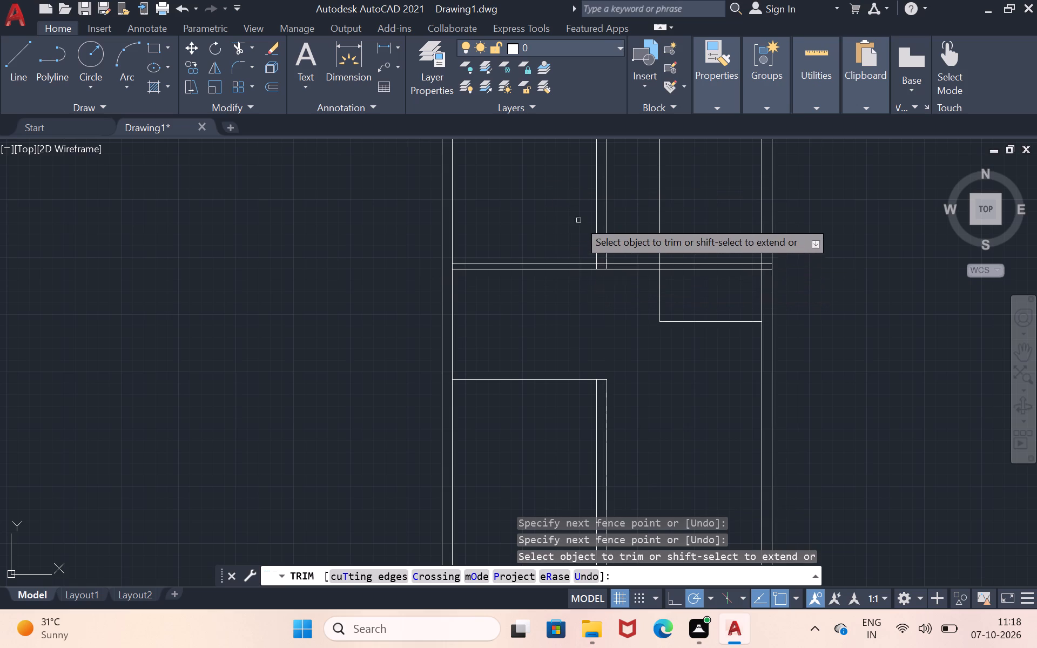
Trim the 7'5" offset line between the north wall and the horizontal partition.
scroll(578, 195, down, 2)
scroll(610, 156, up, 2)
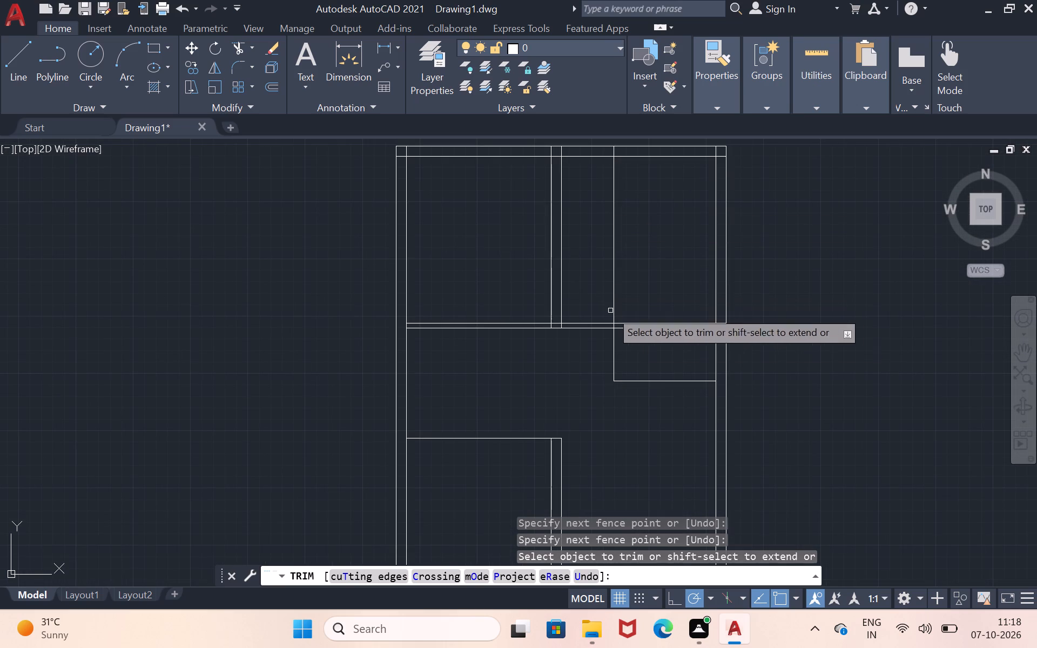
drag(625, 270, 580, 271)
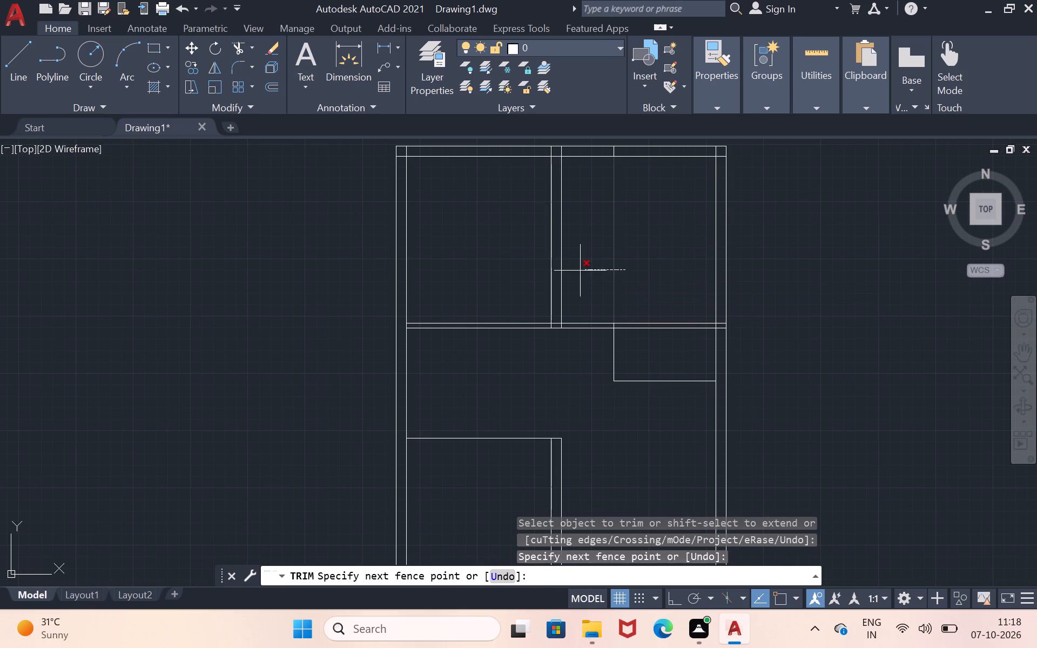
drag(580, 271, 582, 269)
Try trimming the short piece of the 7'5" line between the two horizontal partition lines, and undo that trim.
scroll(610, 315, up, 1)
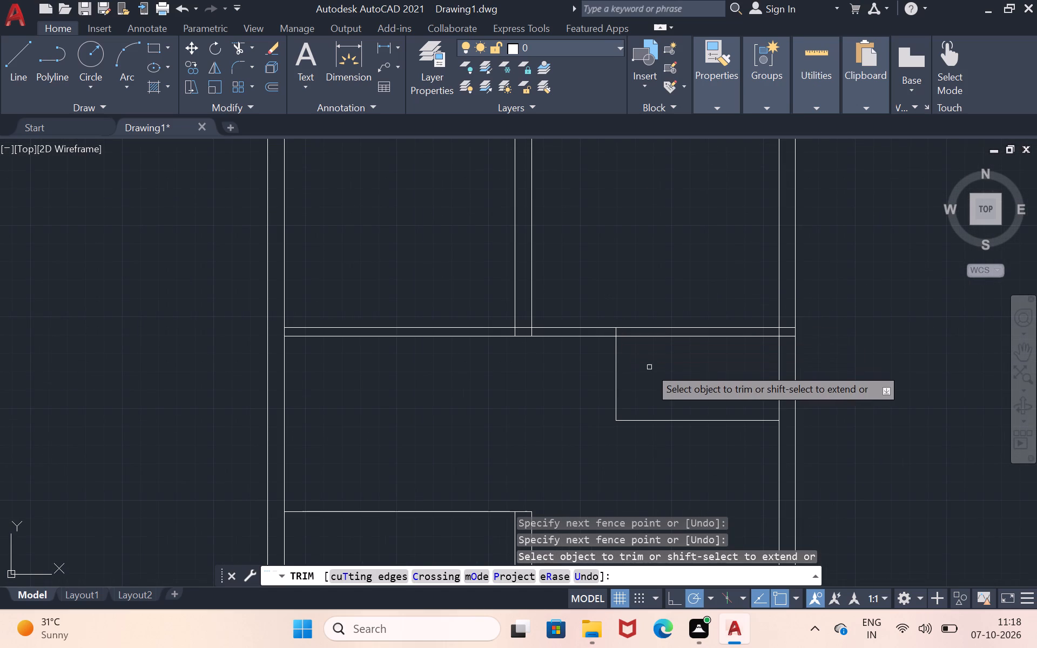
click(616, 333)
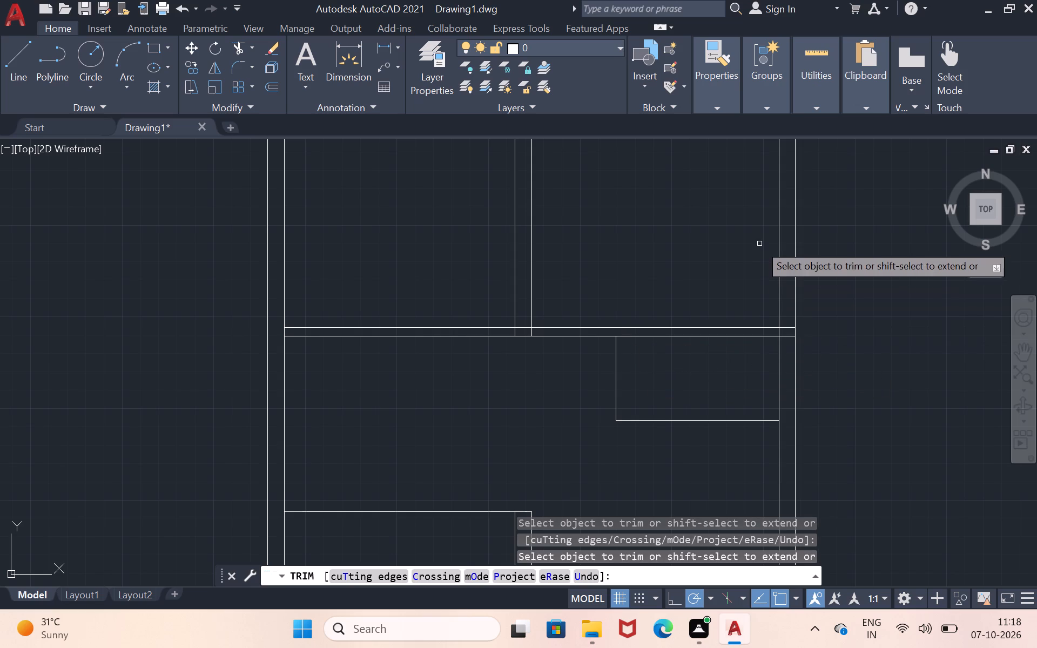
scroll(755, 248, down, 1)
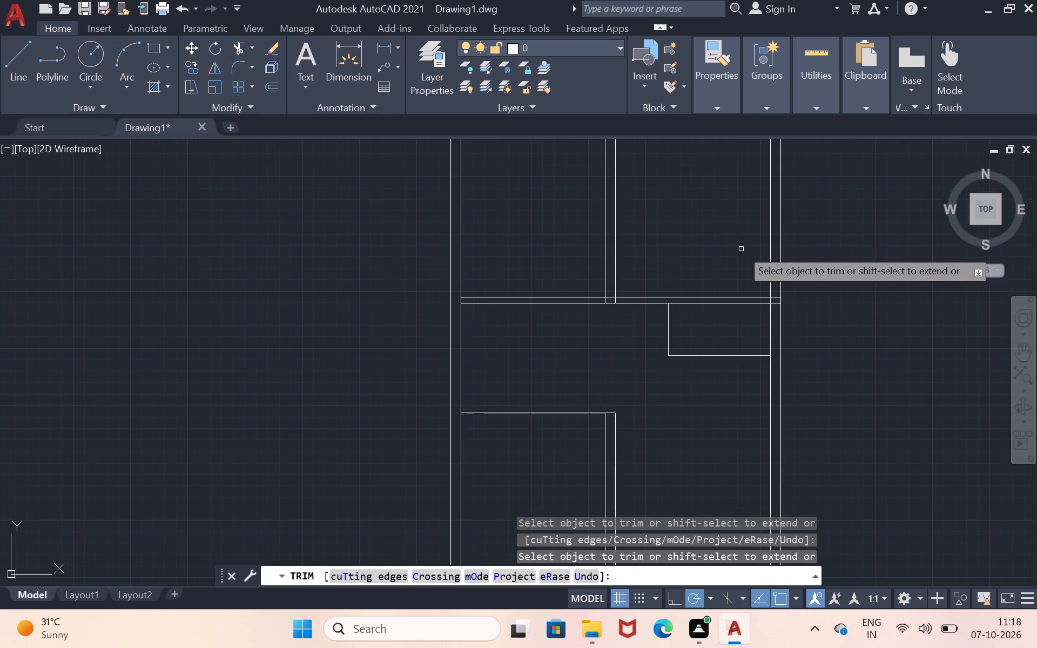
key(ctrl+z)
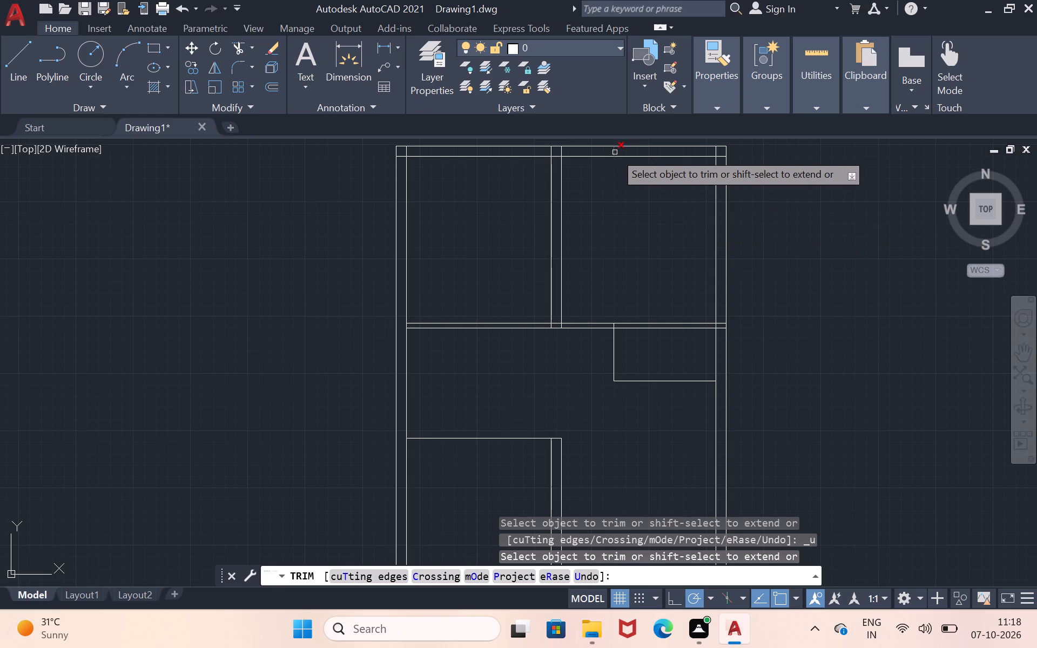
Trim the stubs of the 7'5" line and vertical partition inside the north wall, and the overlapping line ends at its two corners.
click(615, 152)
drag(715, 150, 716, 150)
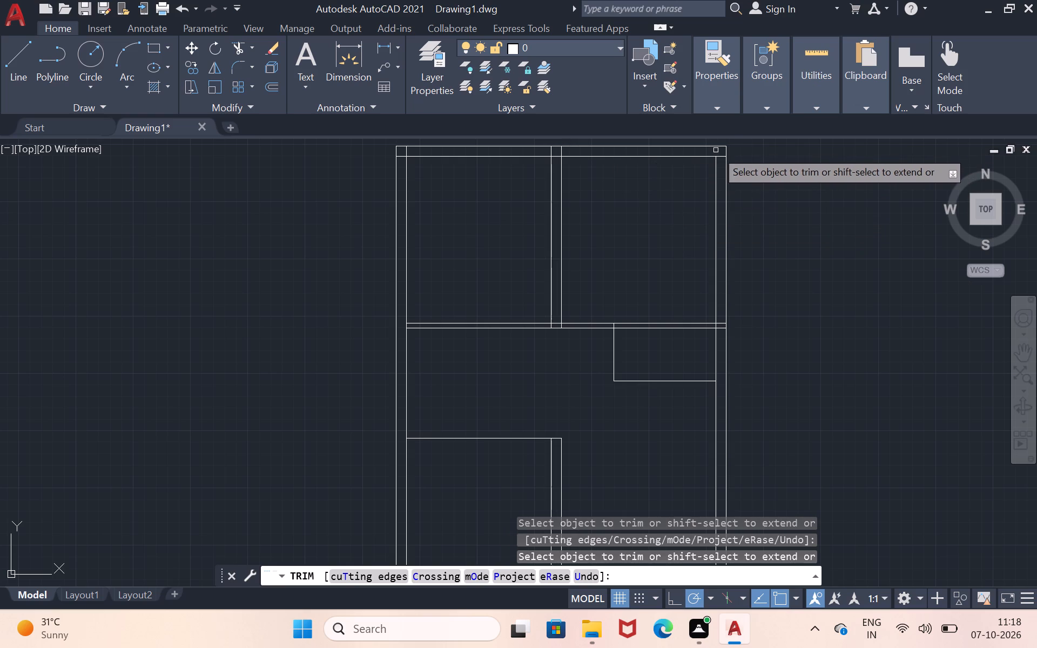
drag(716, 150, 722, 161)
click(722, 153)
click(720, 157)
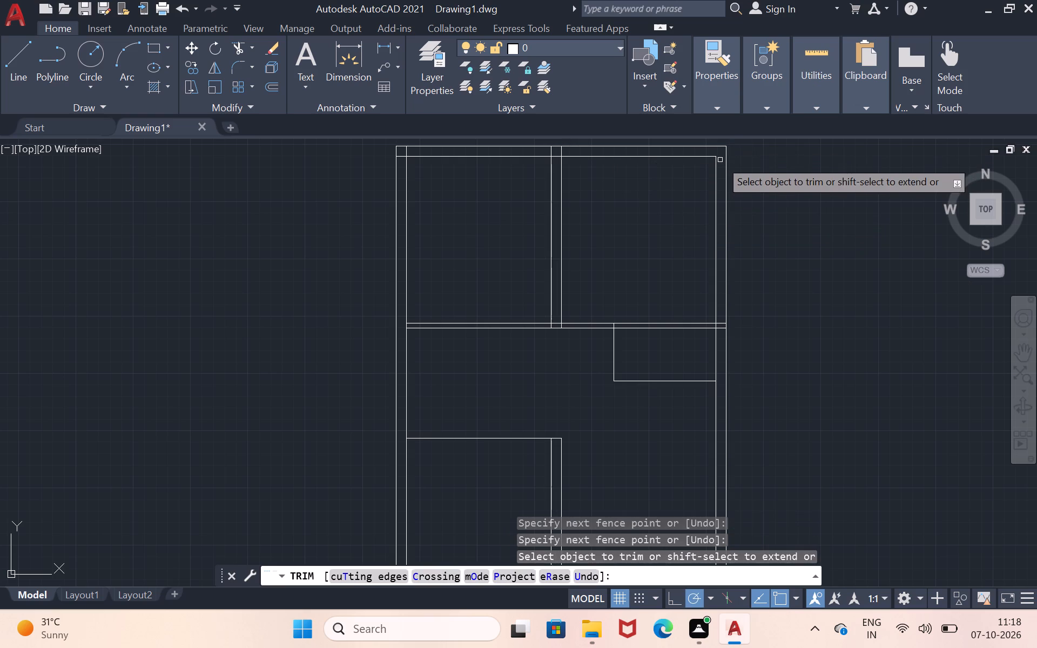
drag(546, 152, 557, 154)
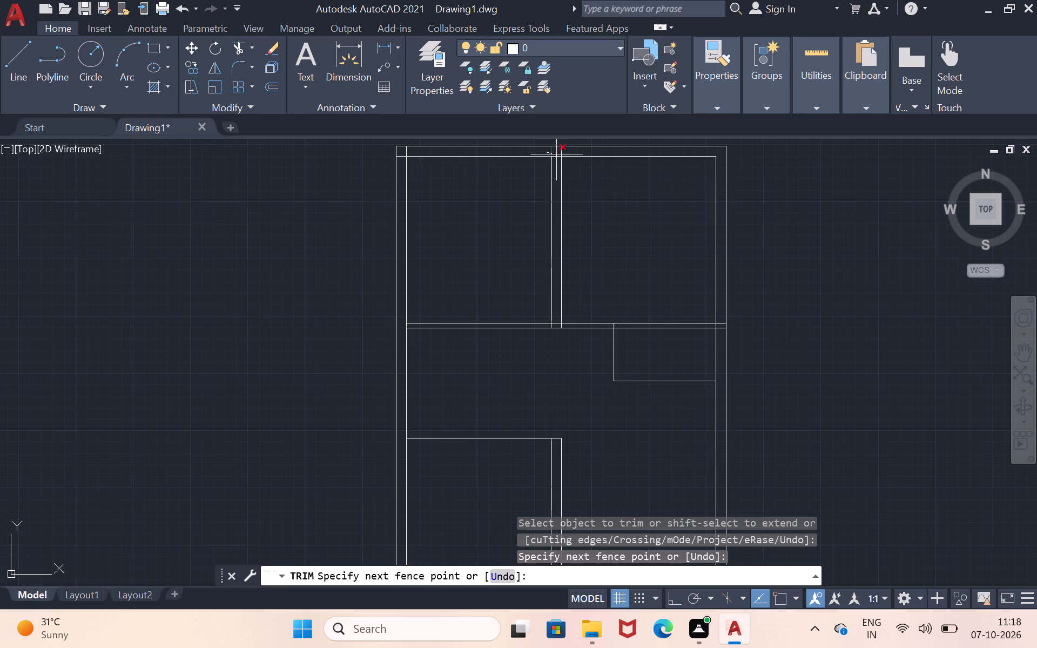
drag(557, 154, 564, 153)
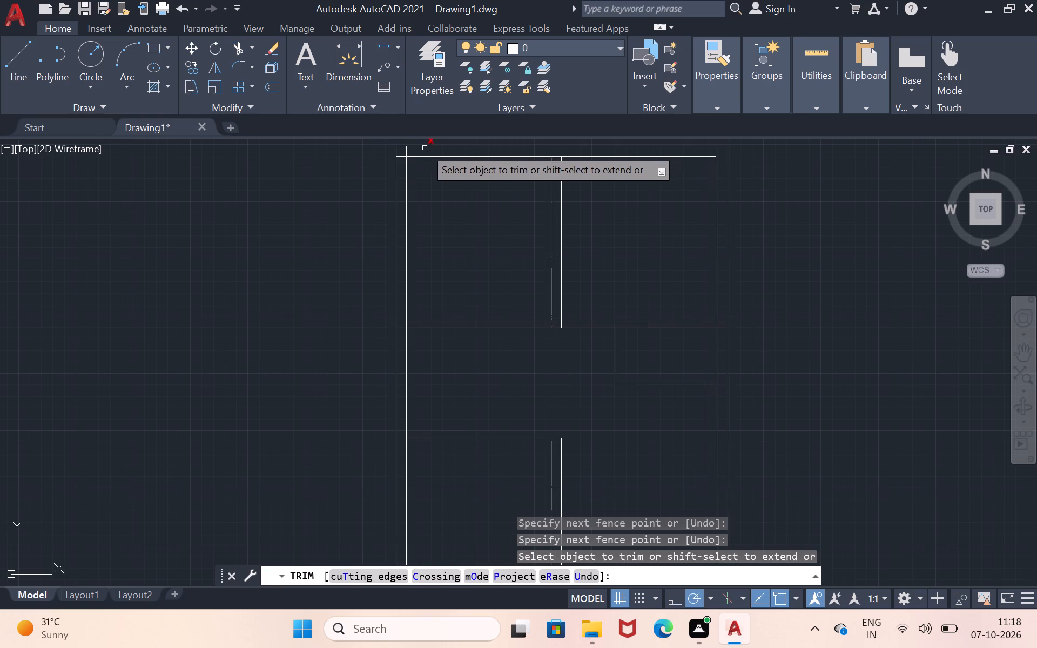
drag(408, 151, 404, 156)
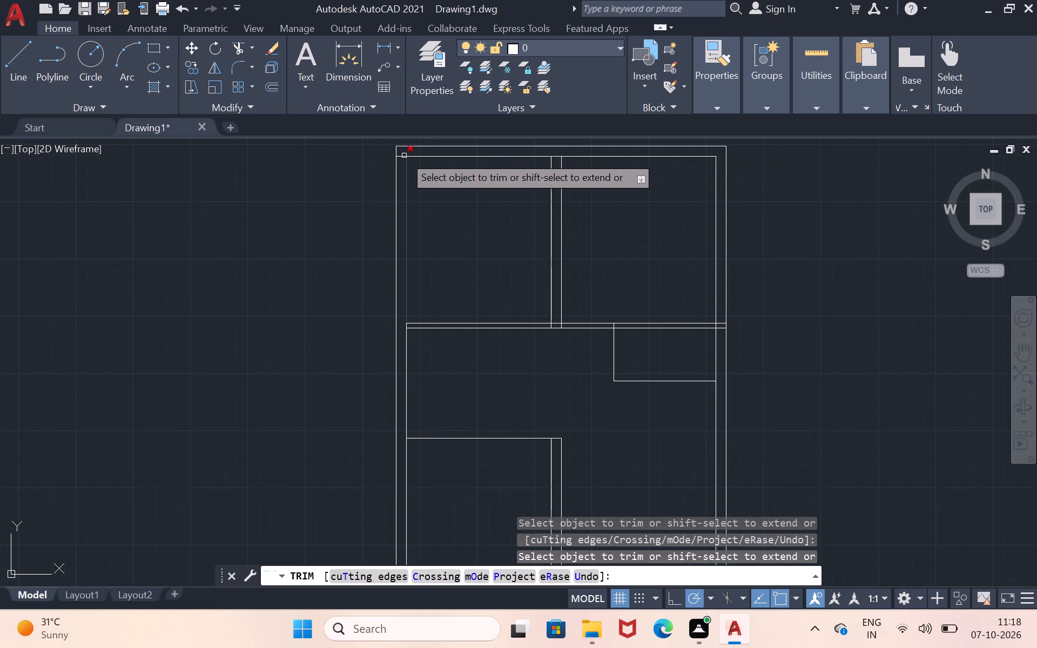
drag(404, 156, 401, 154)
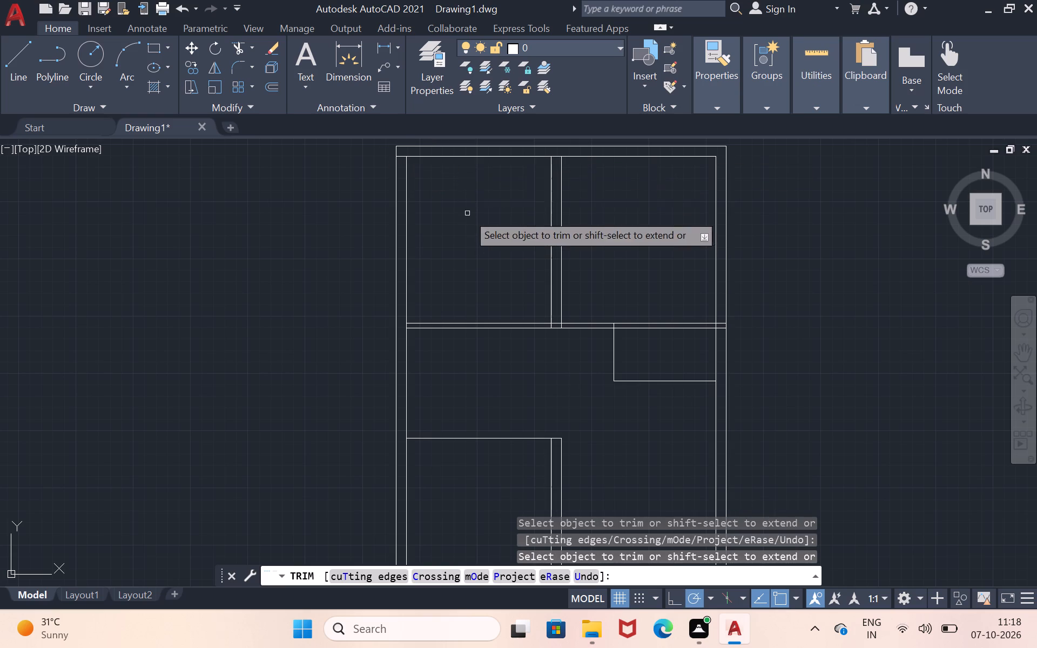
click(400, 158)
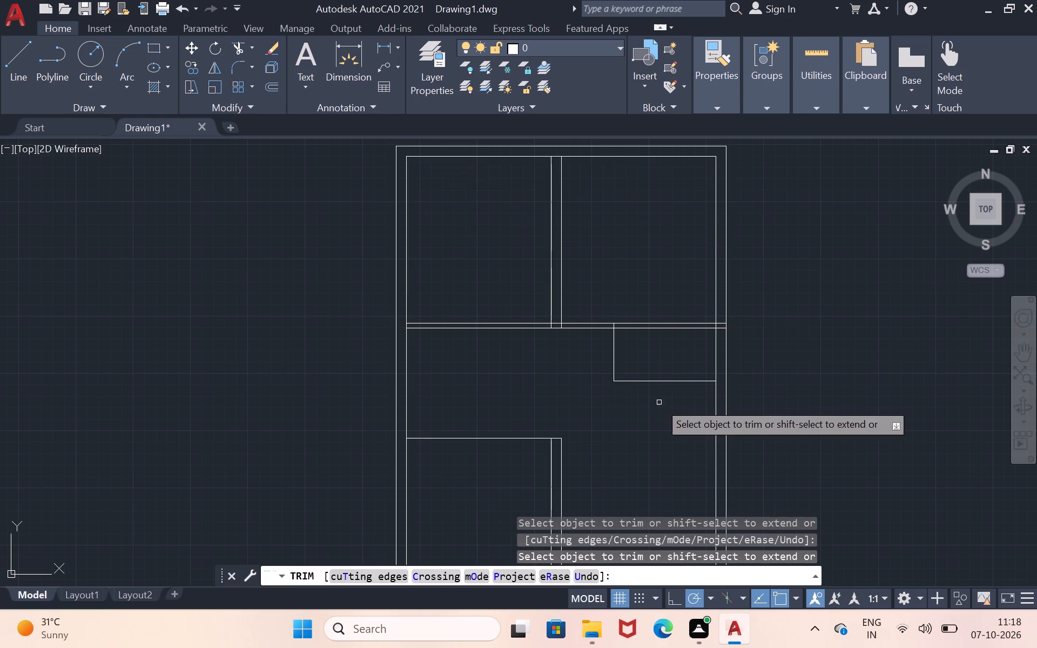
Trim the stubs of the two horizontal partition lines inside the east wall.
scroll(659, 410, down, 1)
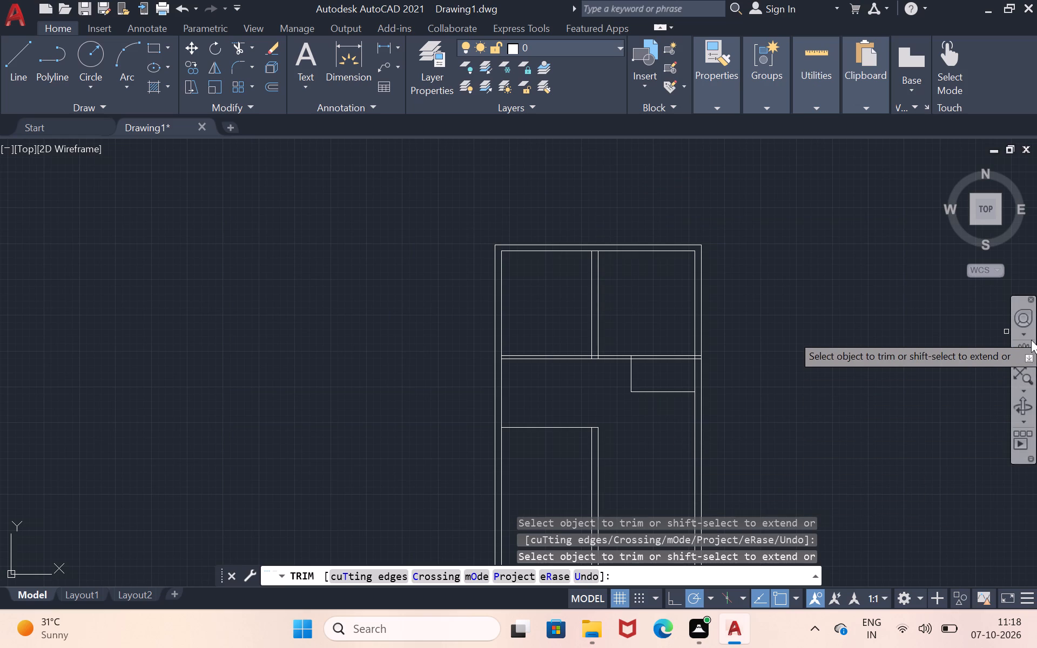
click(1030, 340)
click(1025, 345)
drag(864, 419, 819, 313)
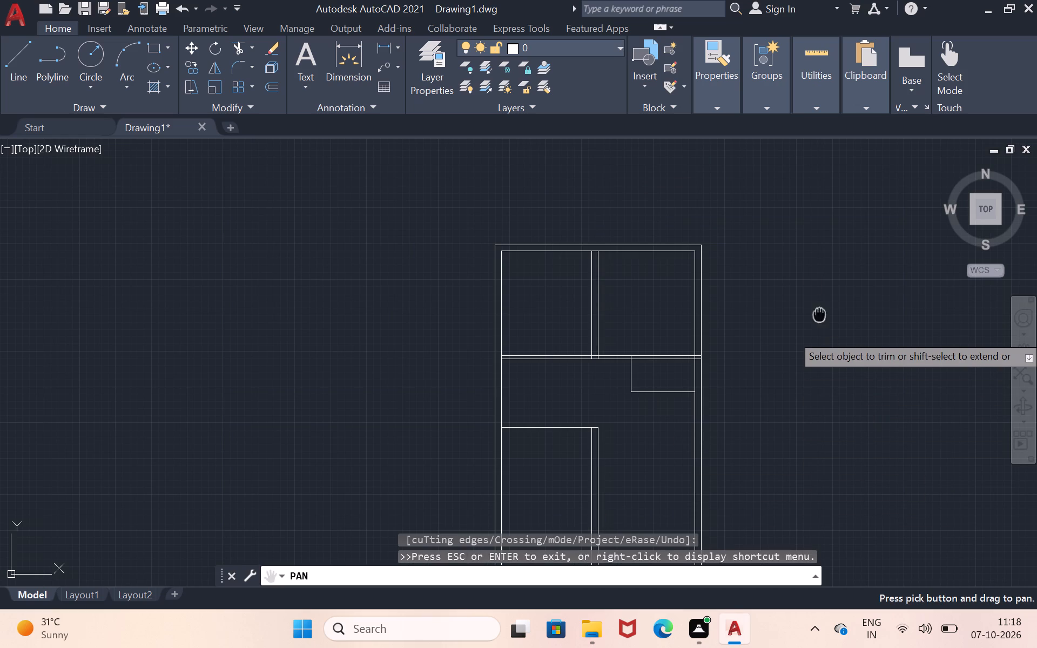
drag(819, 313, 810, 276)
drag(732, 429, 659, 350)
scroll(739, 455, down, 1)
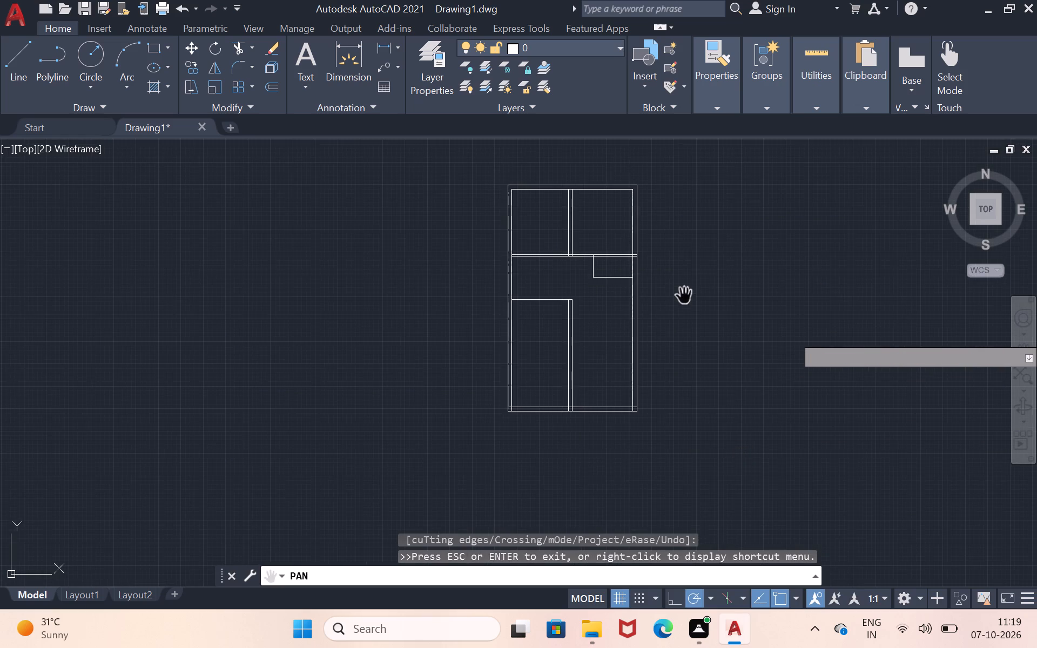
scroll(684, 288, up, 2)
scroll(583, 187, up, 1)
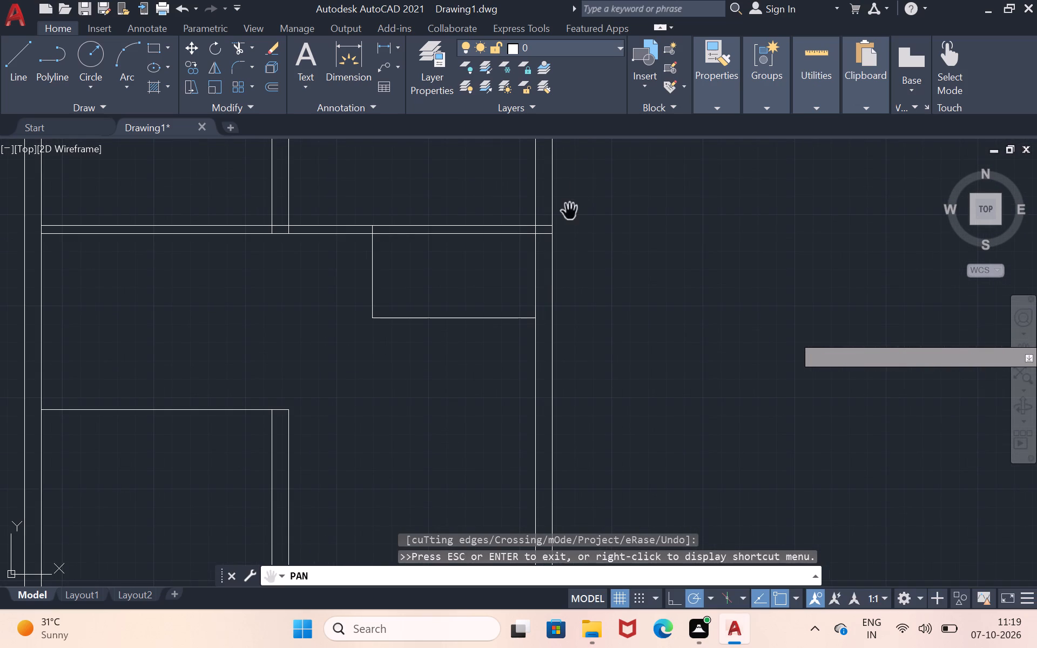
key(Return)
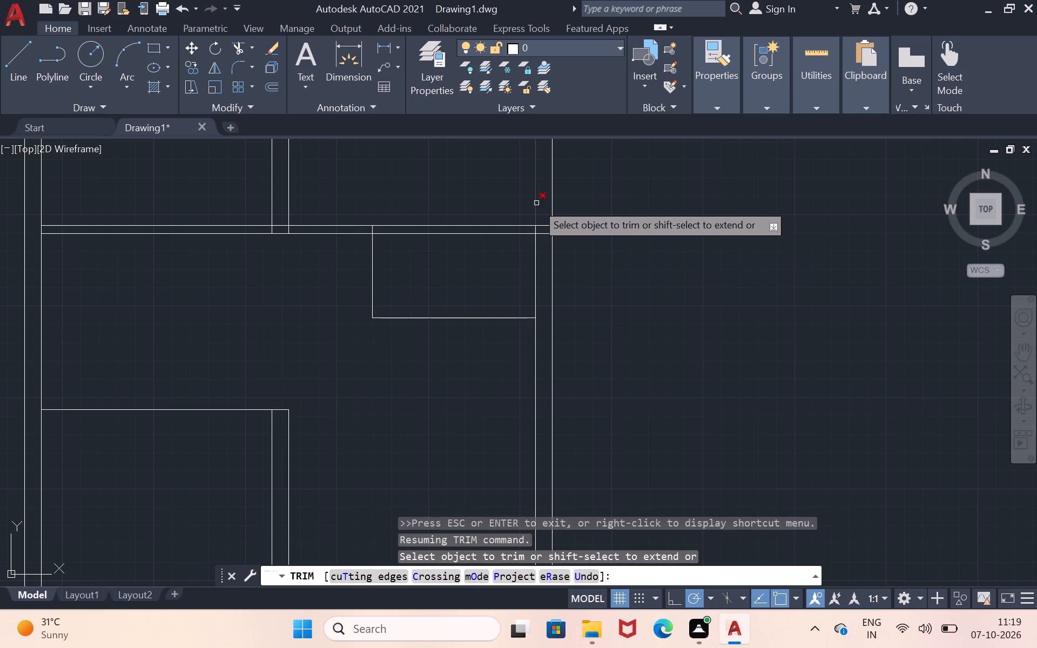
drag(546, 218, 546, 242)
Trim the vertical partition stubs inside the south wall and the overlapping inner wall line ends at the southeast corner.
scroll(563, 313, down, 1)
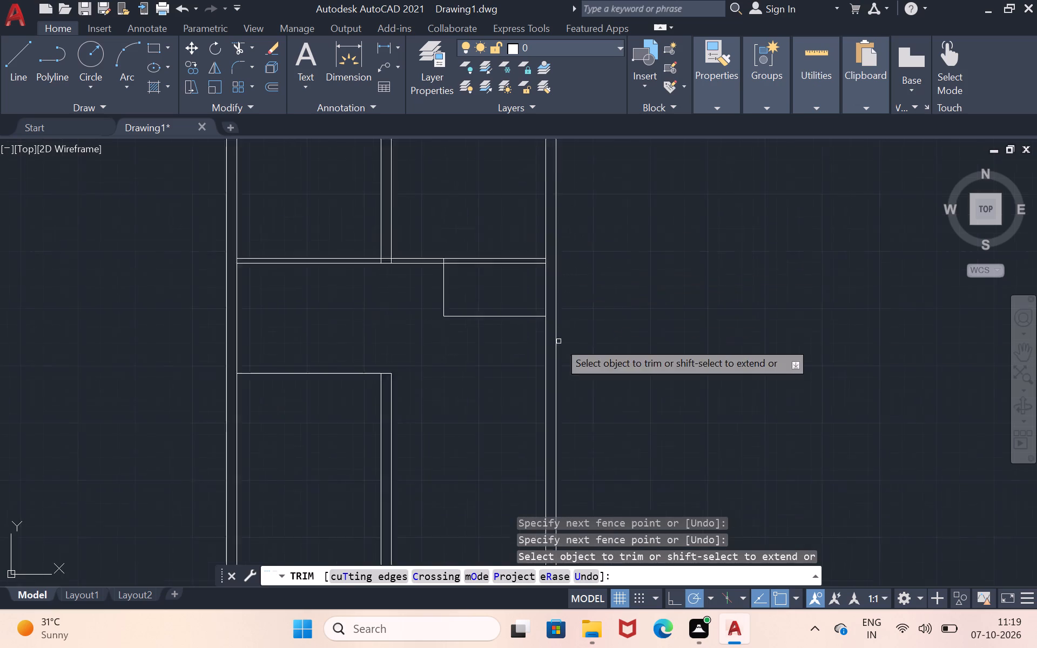
scroll(558, 341, down, 2)
scroll(593, 468, up, 2)
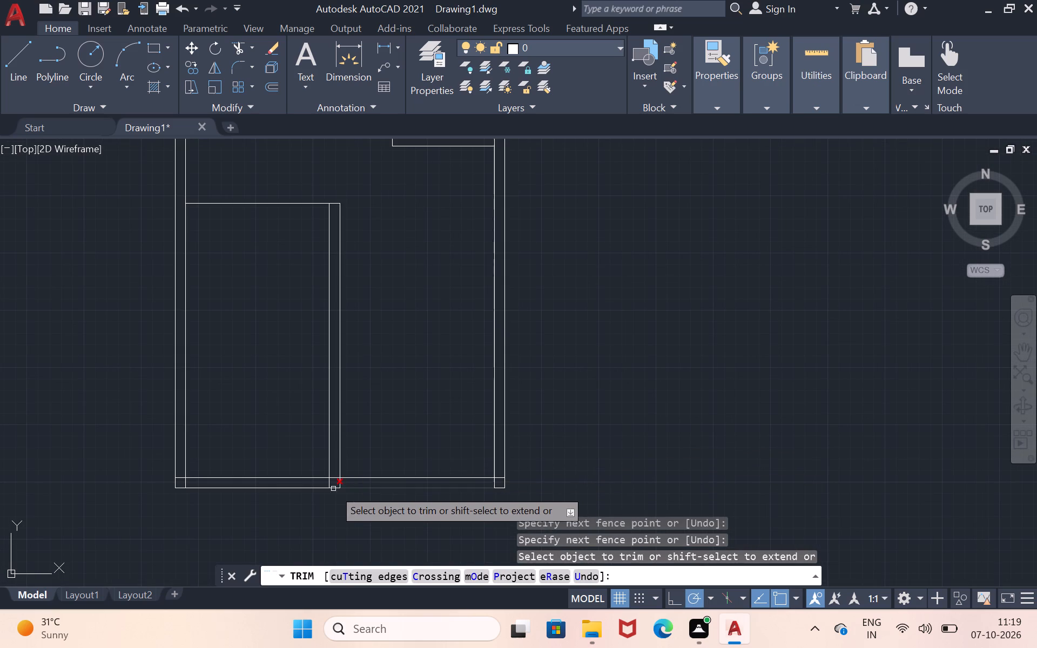
drag(319, 483, 342, 484)
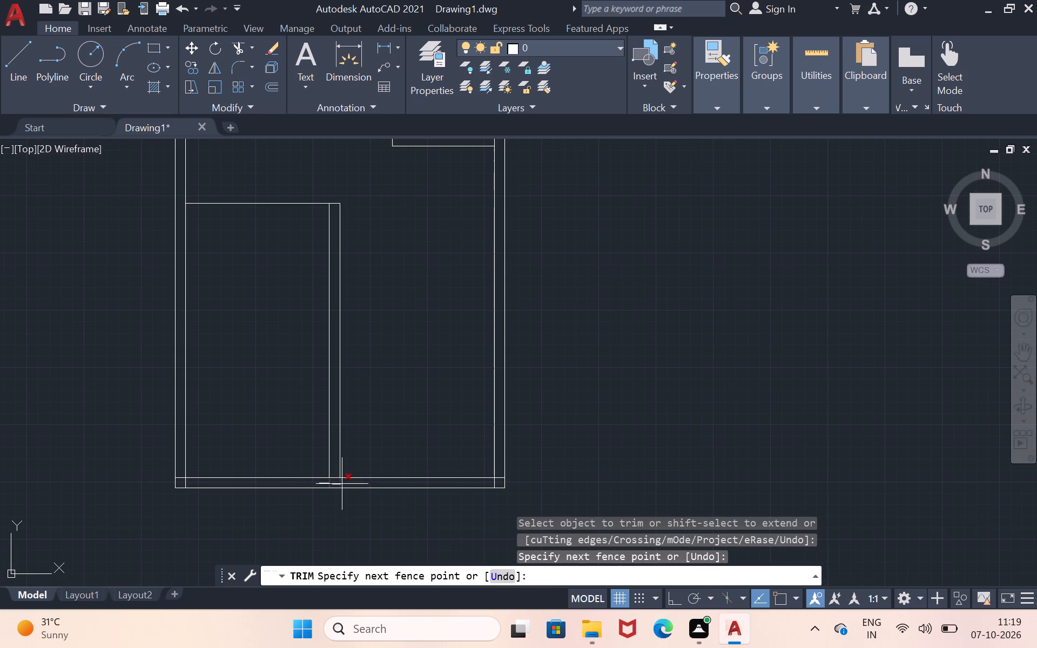
drag(342, 484, 344, 484)
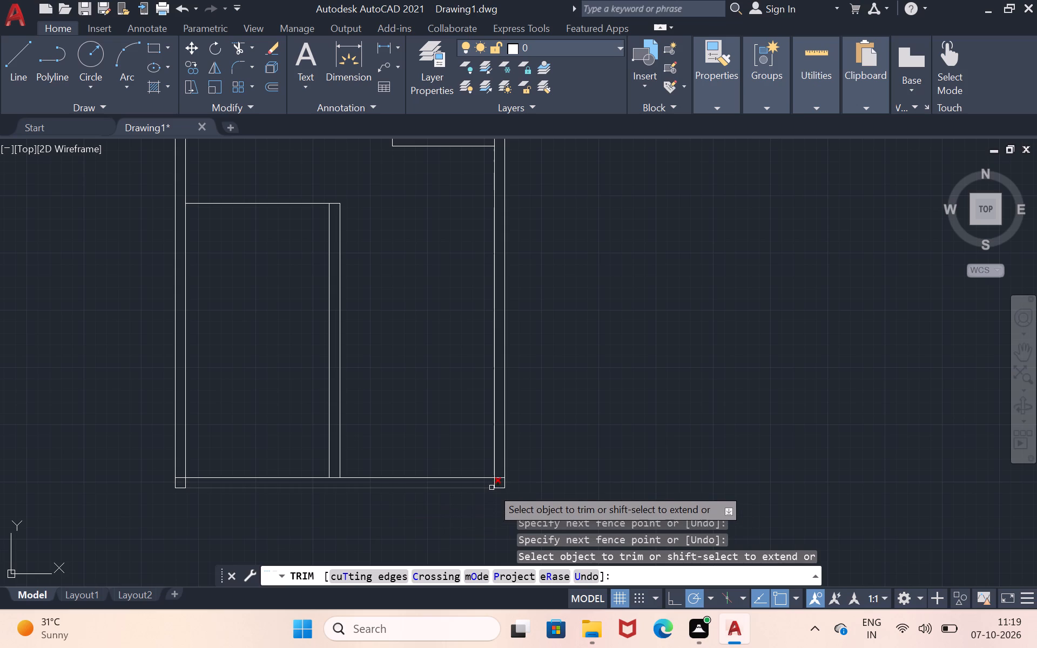
drag(492, 485, 500, 475)
drag(500, 475, 499, 483)
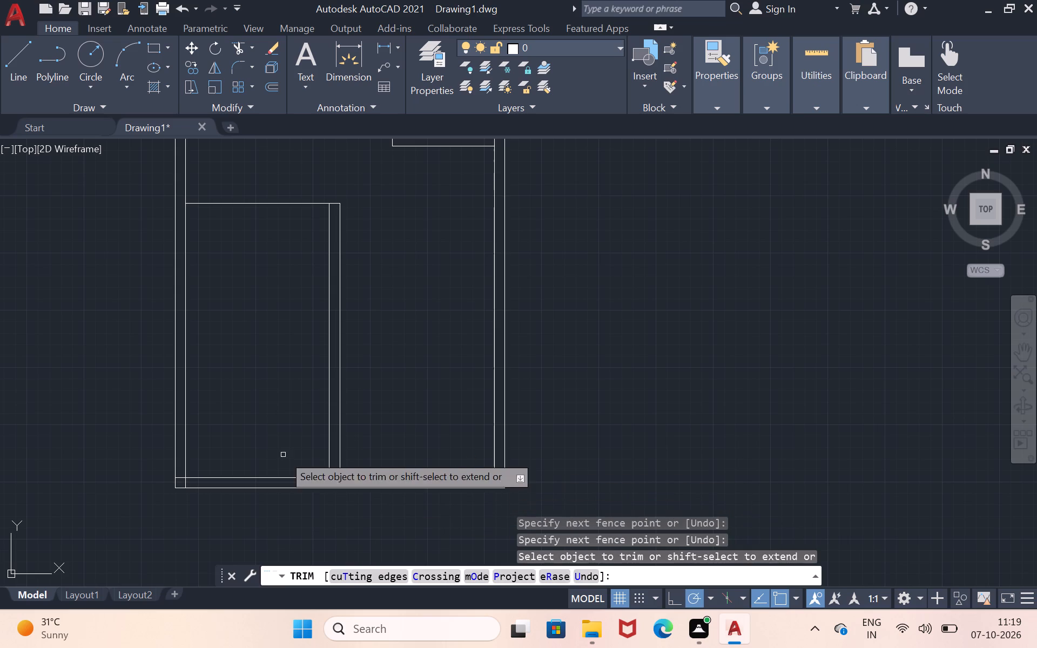
Trim the overlapping inner wall line ends at the southwest corner so the inner walls meet cleanly.
click(181, 474)
drag(181, 474, 181, 482)
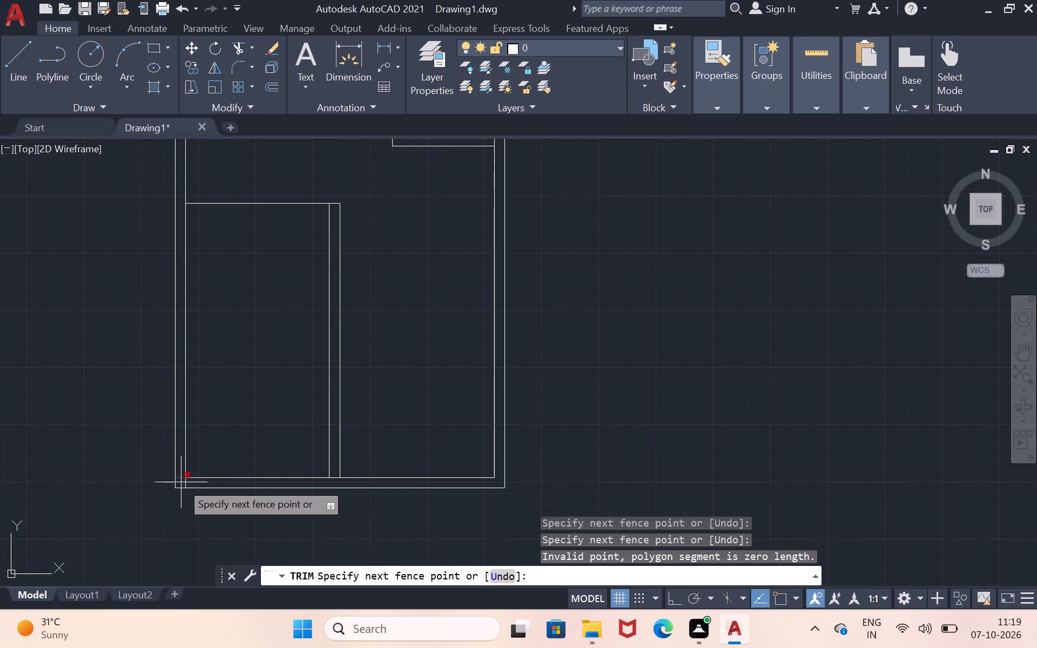
drag(181, 482, 184, 484)
click(184, 484)
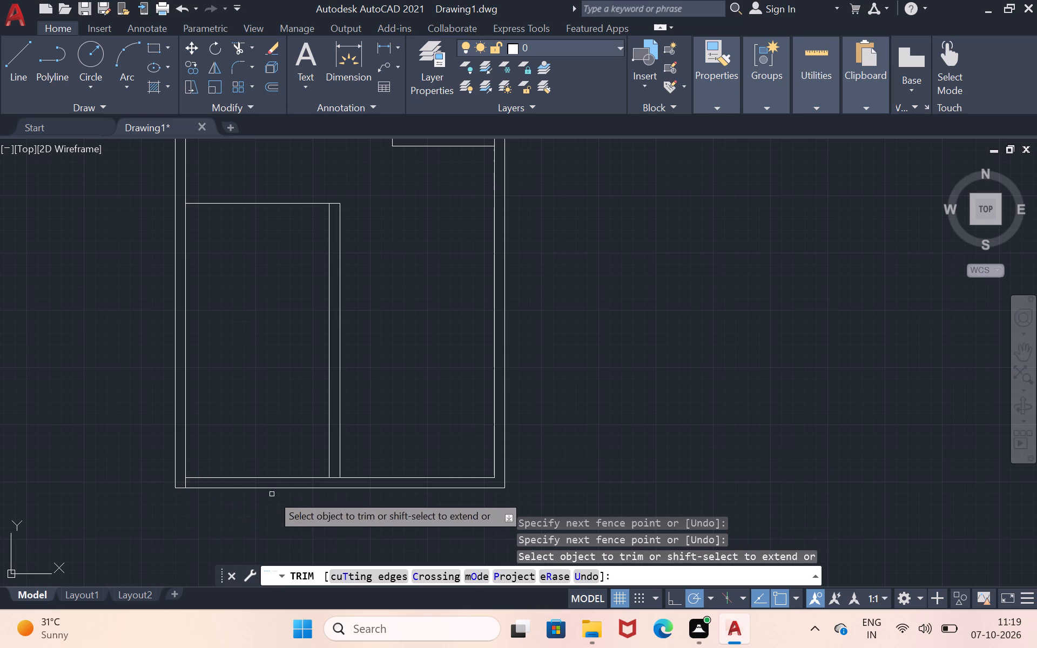
scroll(311, 406, down, 1)
scroll(201, 458, up, 2)
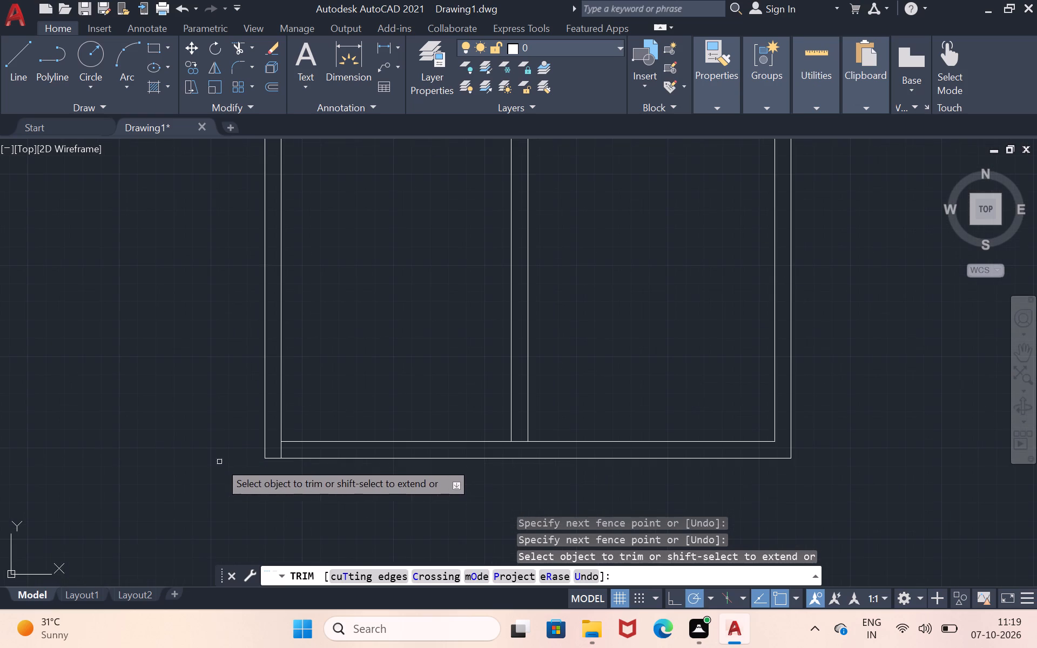
click(281, 450)
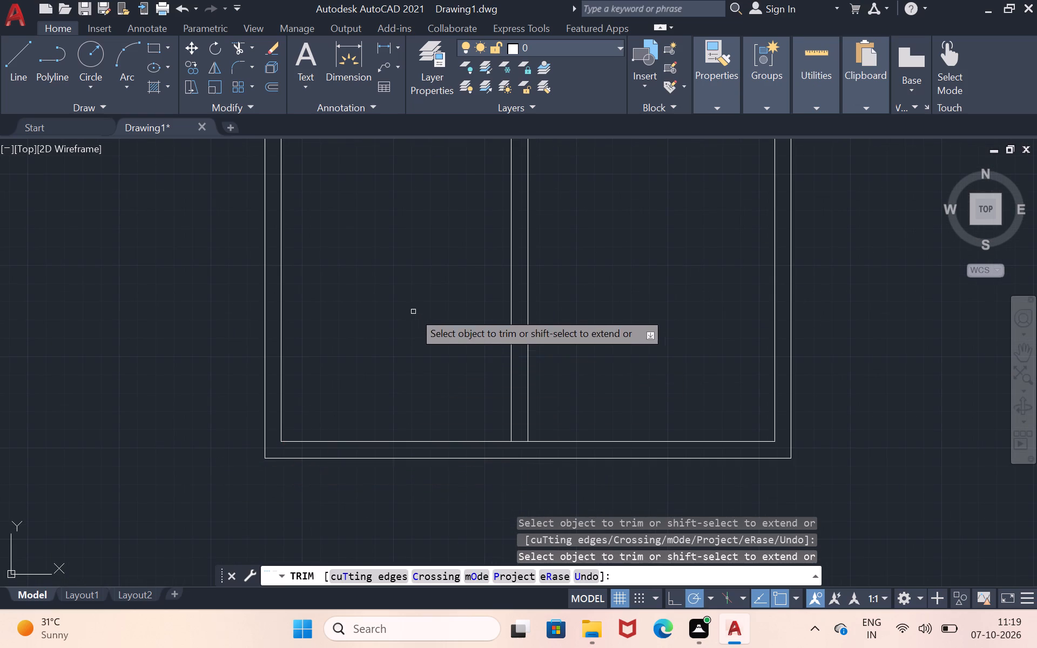
scroll(413, 311, down, 3)
scroll(461, 160, down, 2)
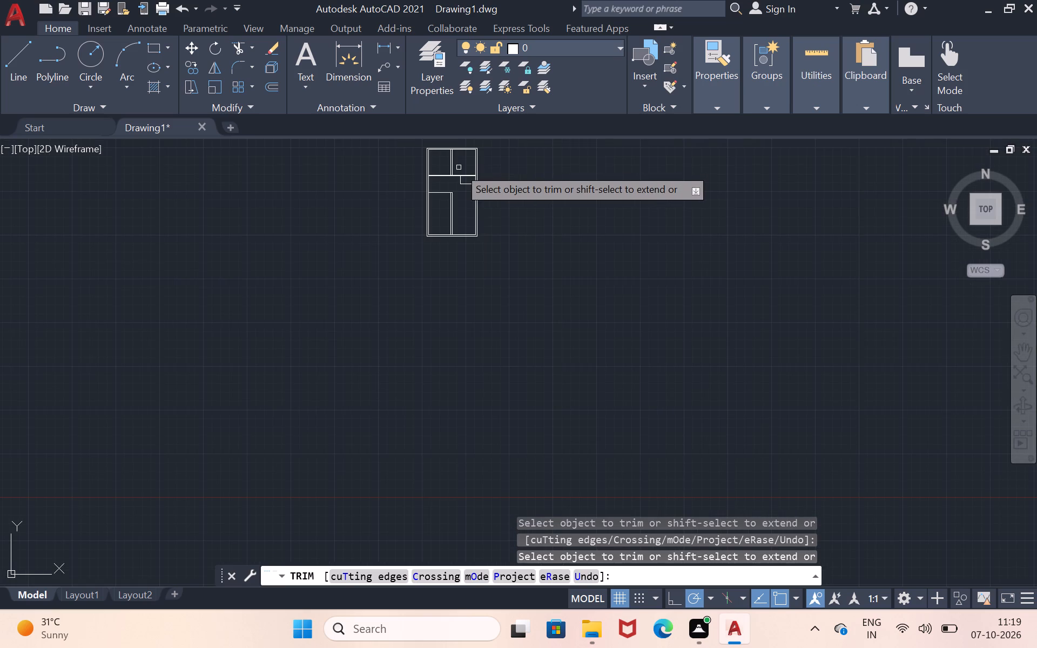
scroll(456, 141, up, 3)
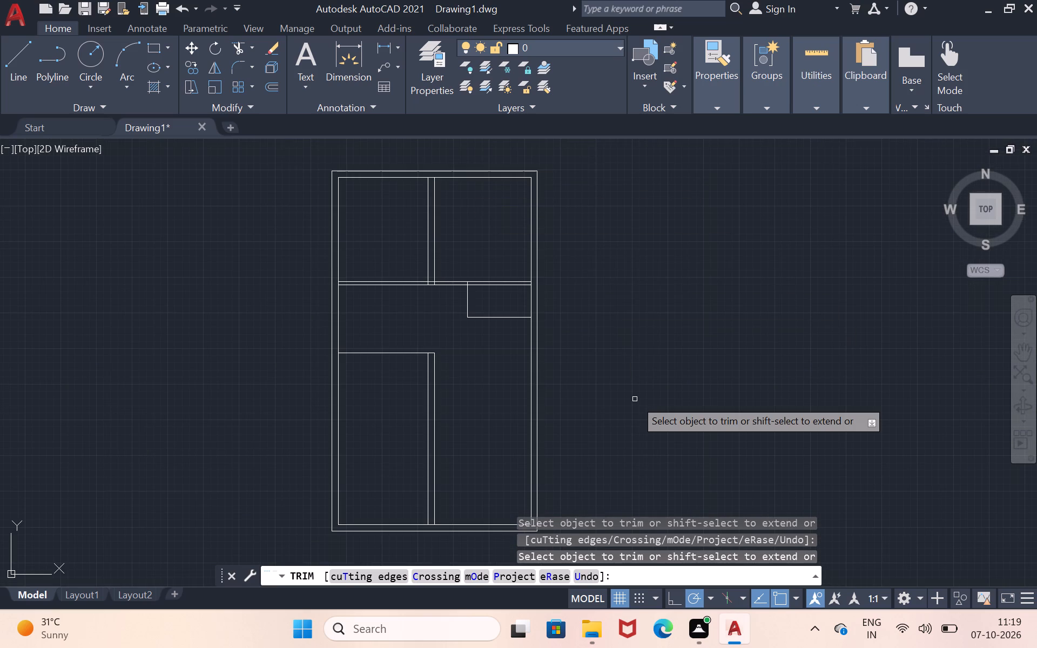
key(Return)
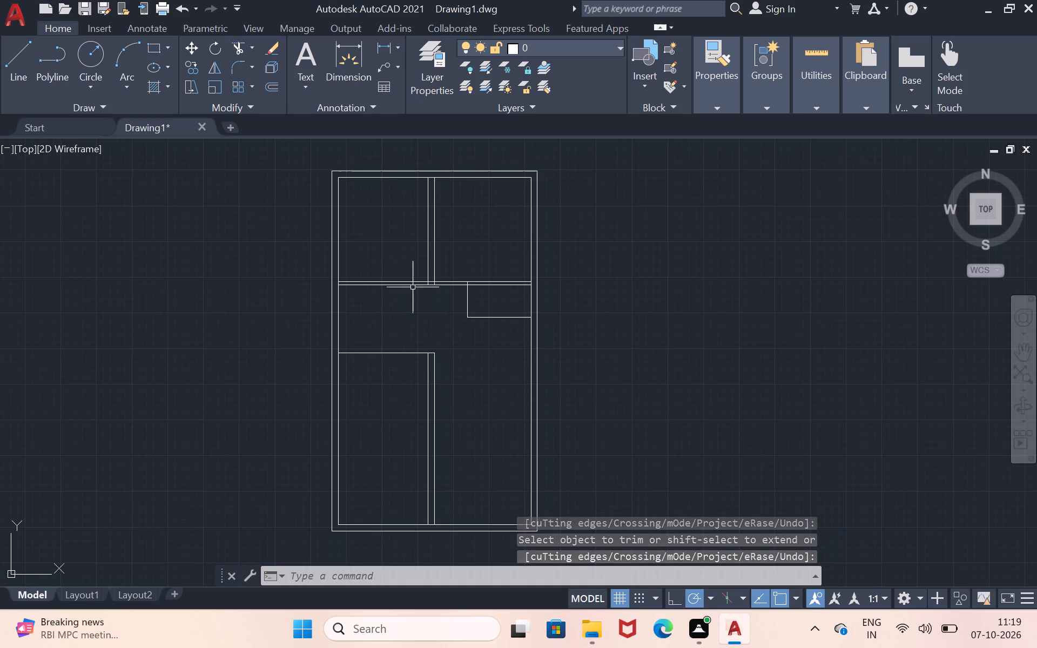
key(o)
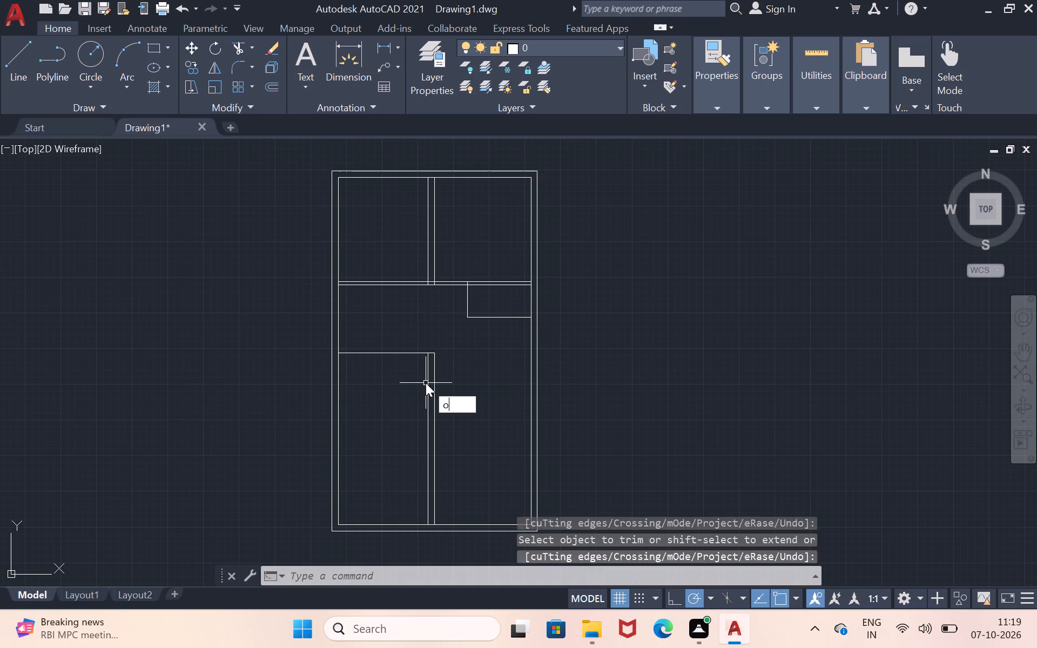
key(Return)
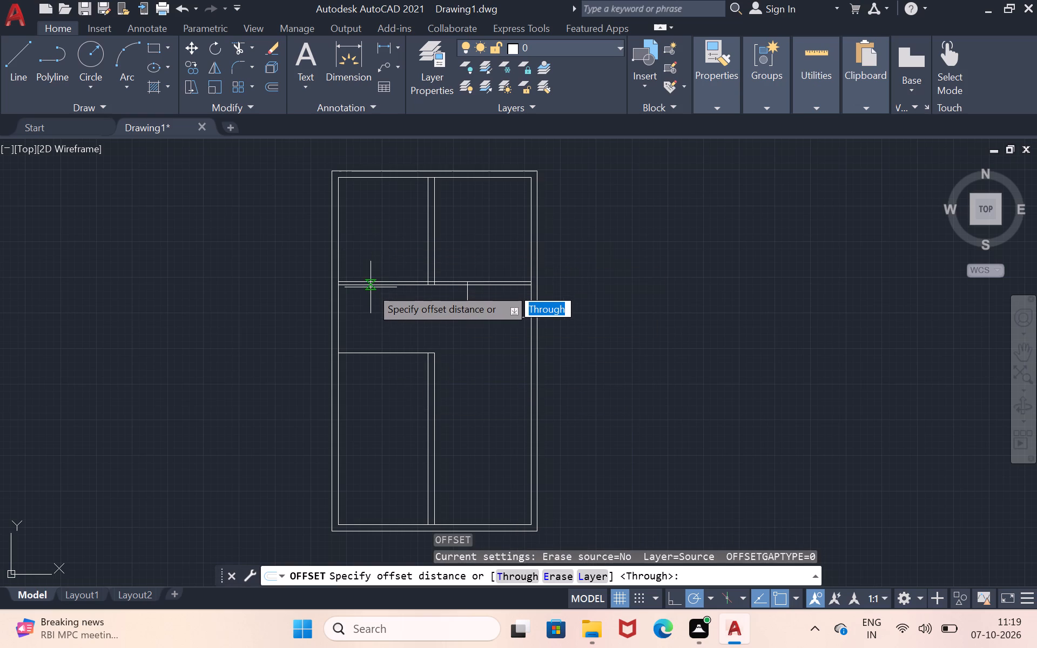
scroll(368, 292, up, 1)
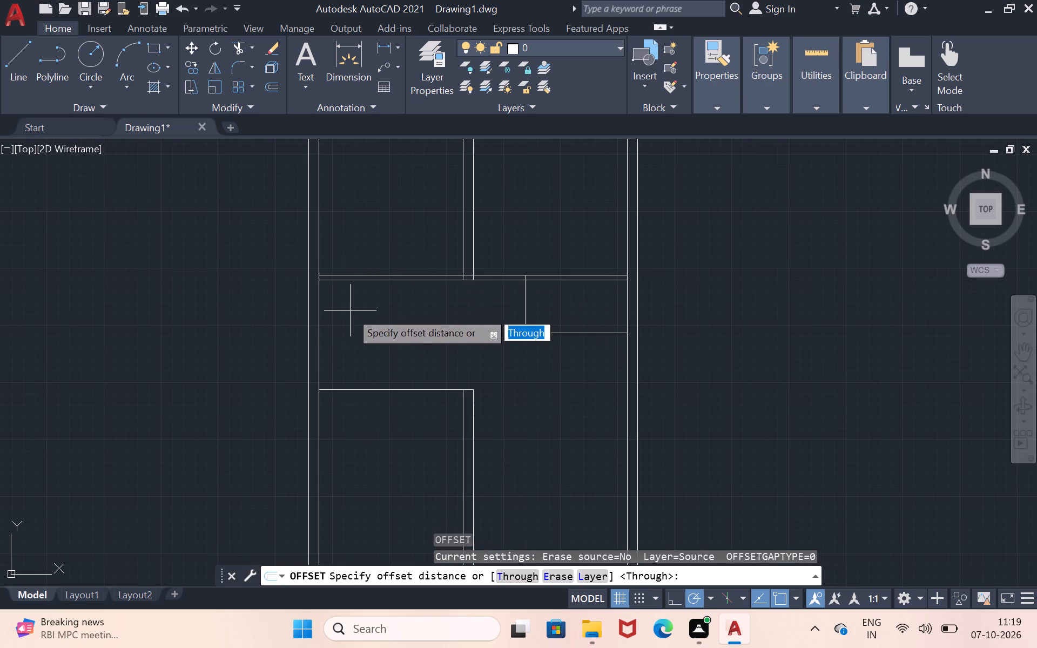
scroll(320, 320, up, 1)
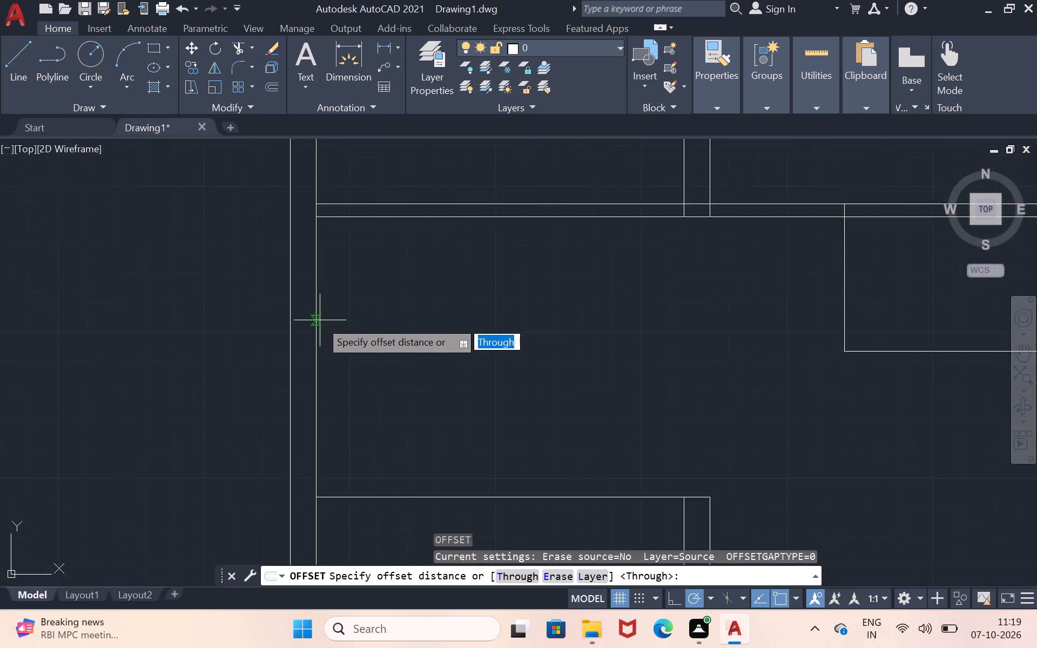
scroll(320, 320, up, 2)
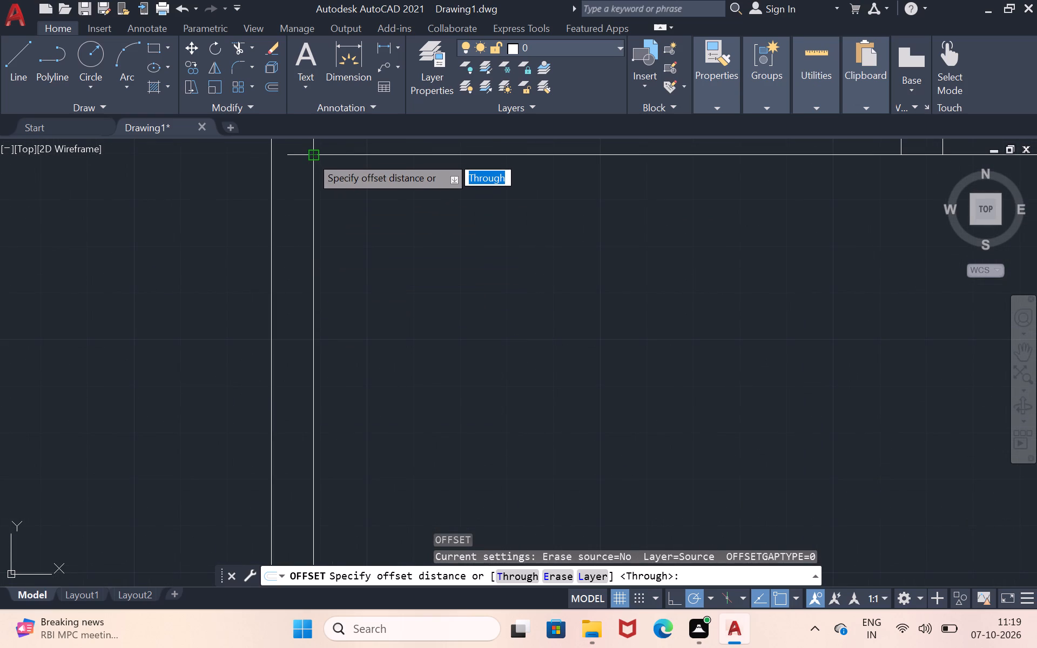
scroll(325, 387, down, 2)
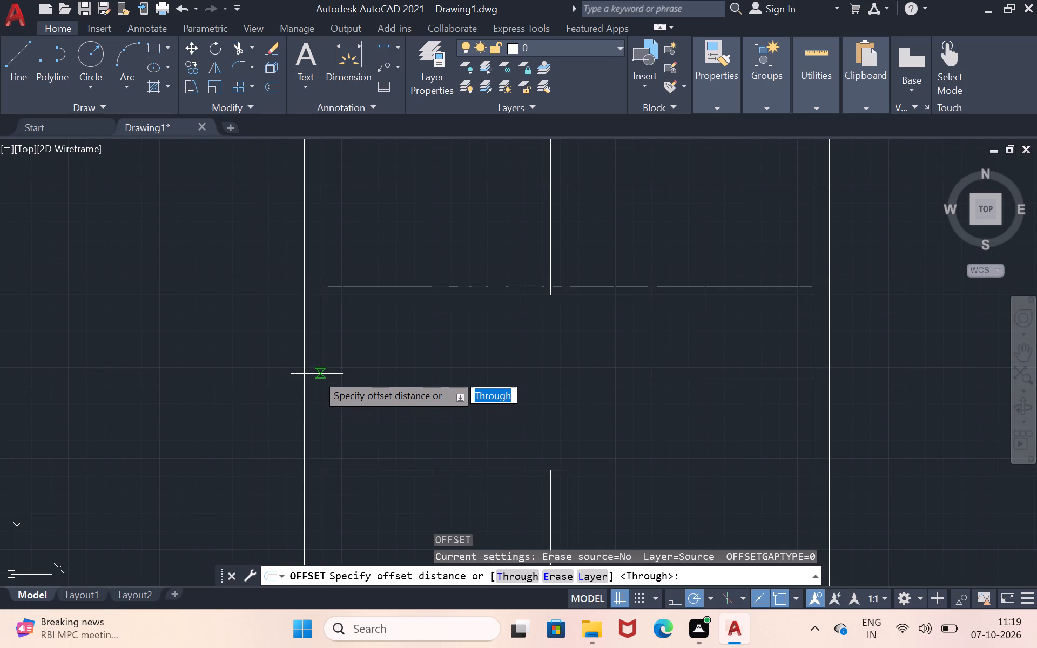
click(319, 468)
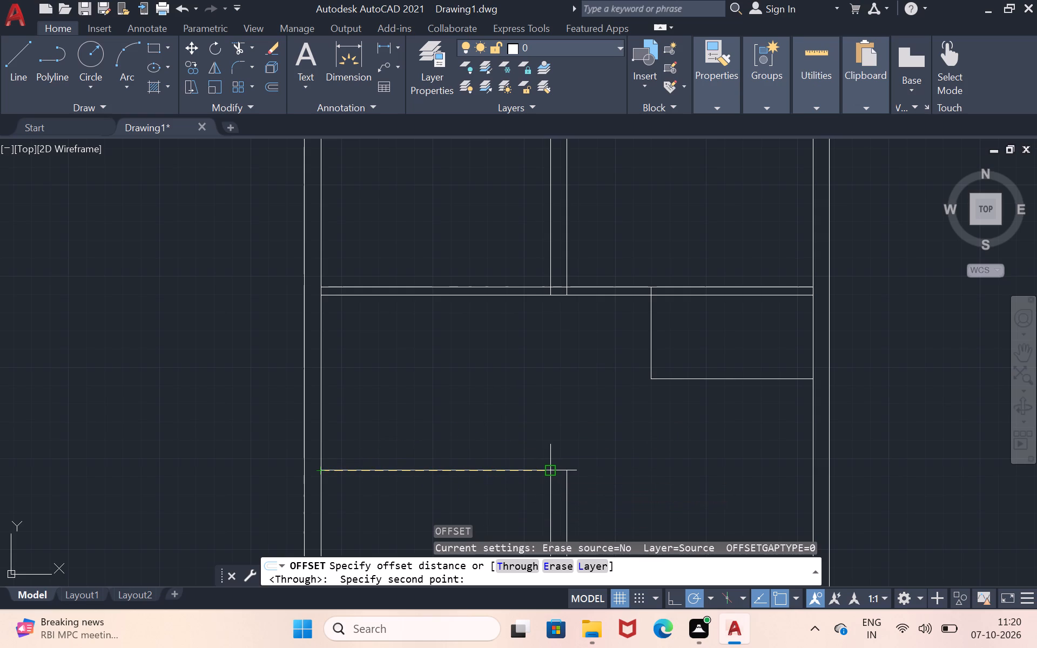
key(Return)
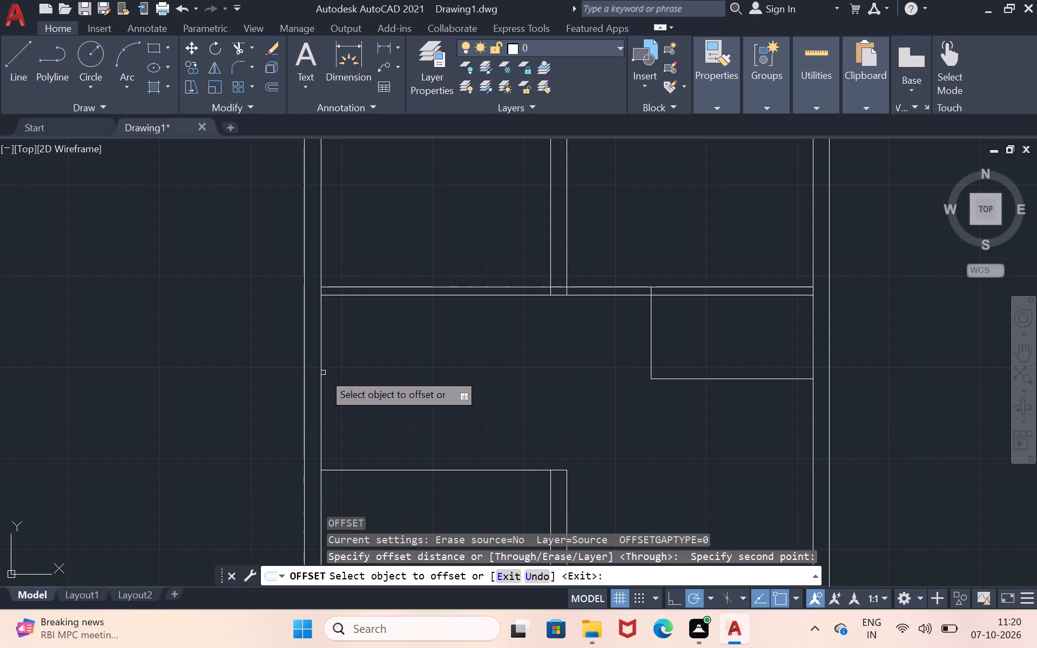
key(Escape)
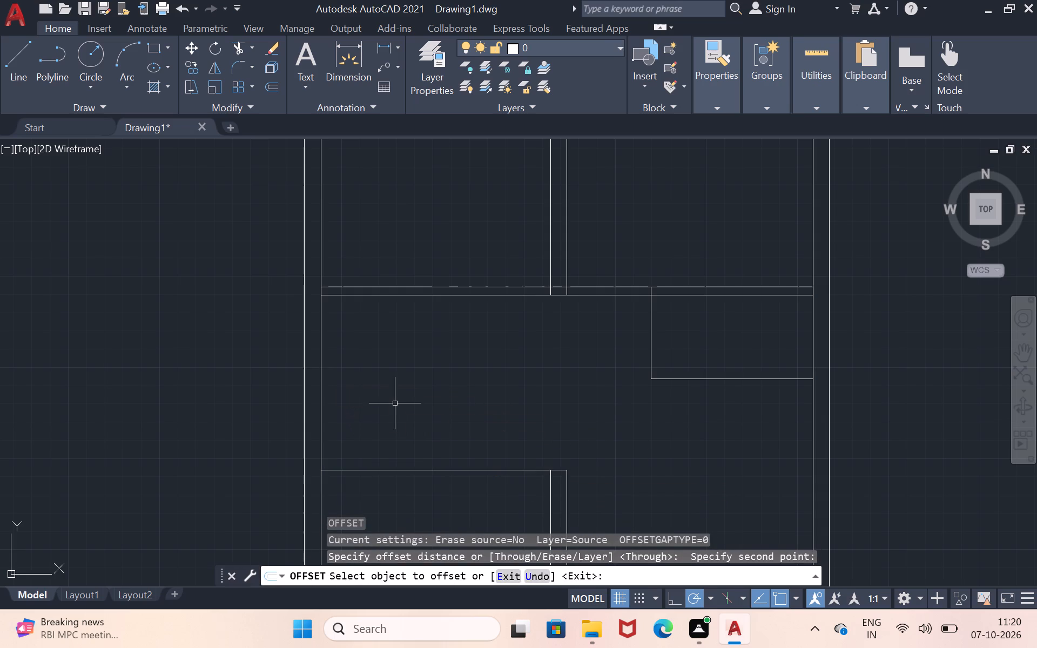
Offset the west wall's inner line 6'-0" east, into the house.
key(o)
key(Return)
click(320, 355)
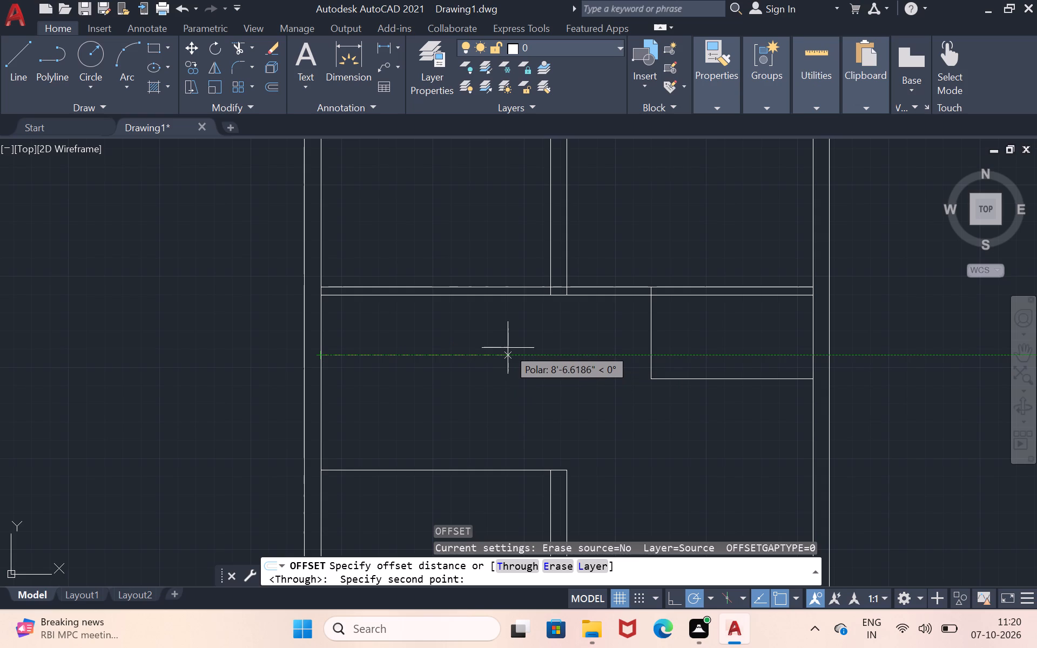
key(6)
text('-)
key(0)
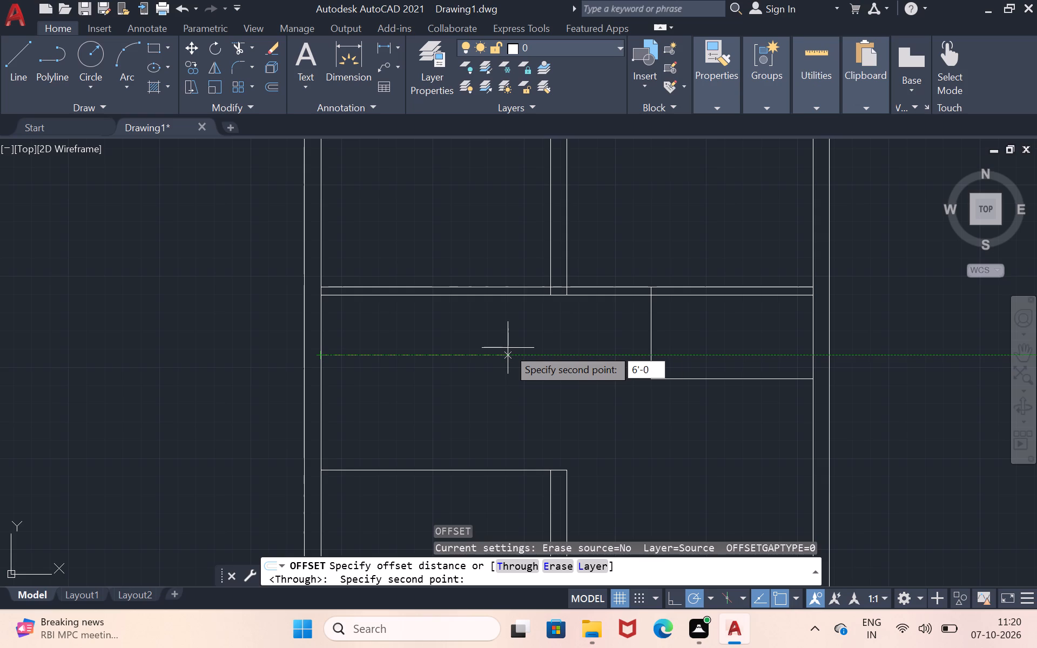
key(shift+quotedbl)
key(Return)
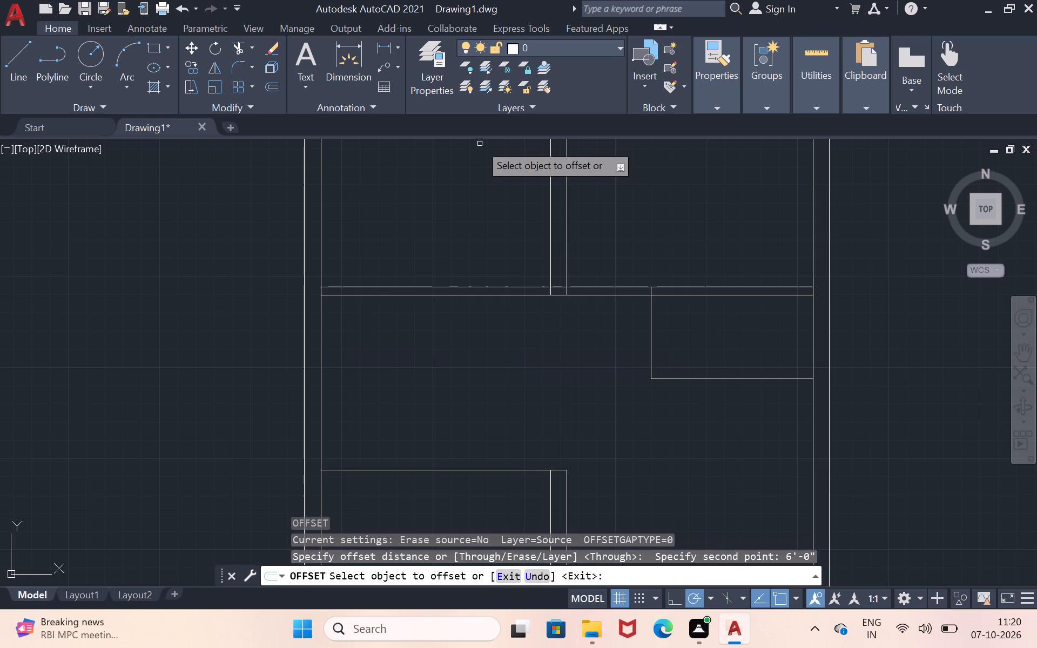
click(321, 387)
click(387, 372)
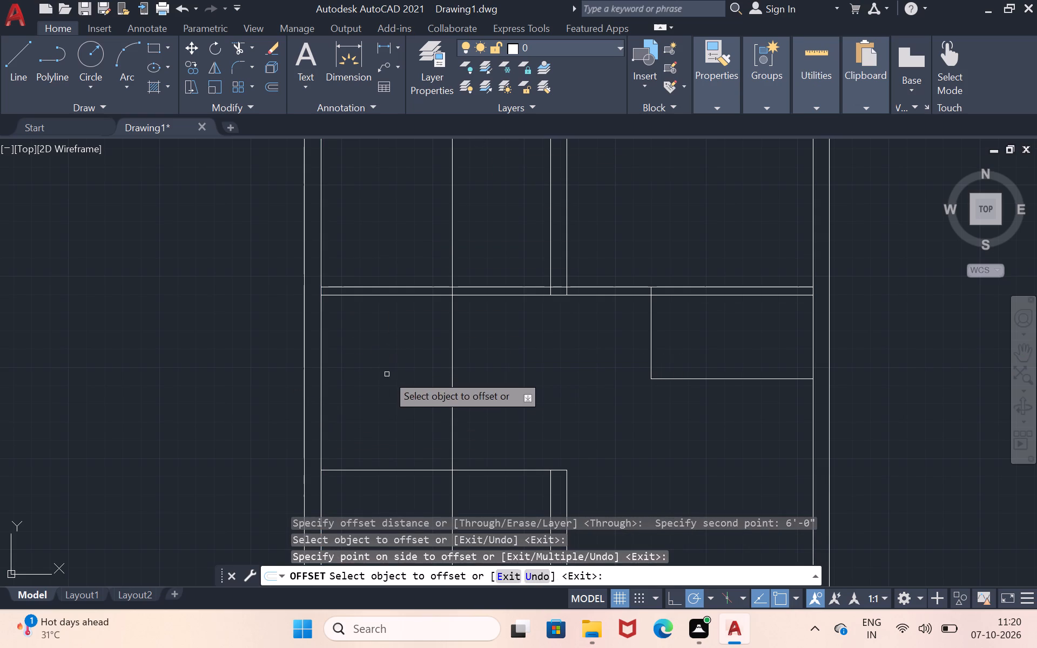
Trim the 6'-0" offset line above and within the double horizontal partition, and below the southwest room's top line.
click(236, 40)
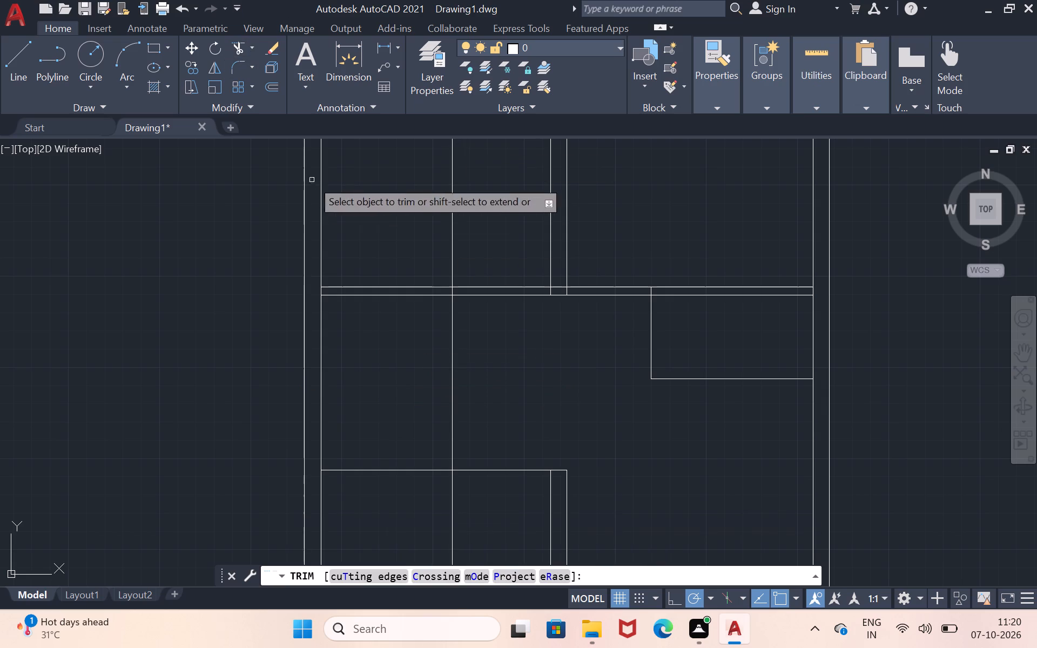
drag(419, 248, 508, 245)
scroll(491, 275, up, 2)
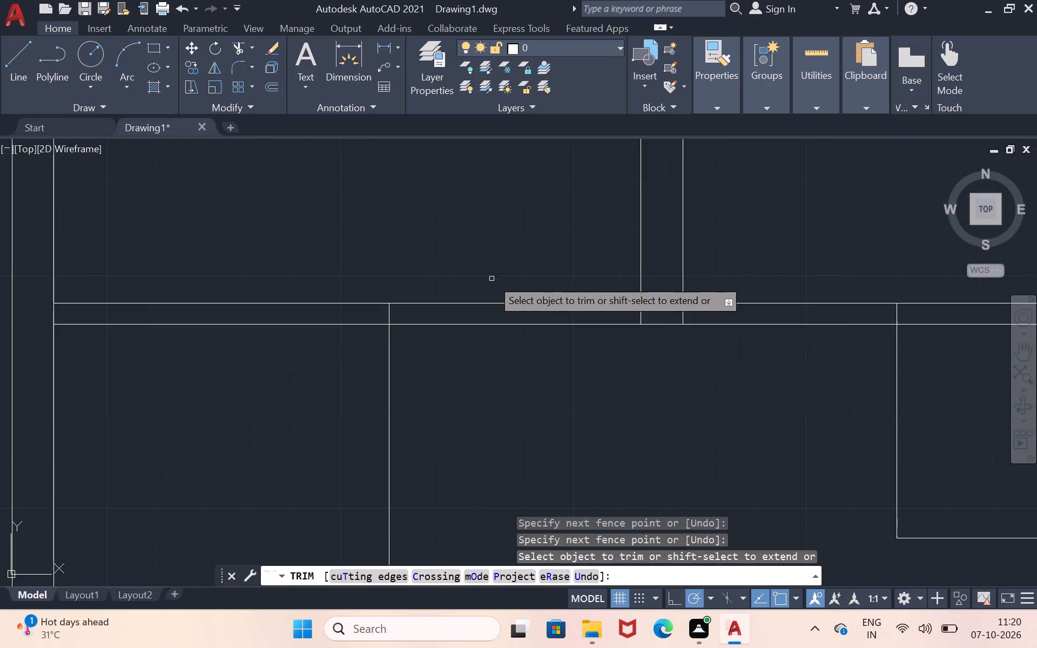
drag(412, 313, 379, 308)
scroll(406, 388, down, 3)
scroll(423, 477, down, 1)
drag(434, 502, 397, 507)
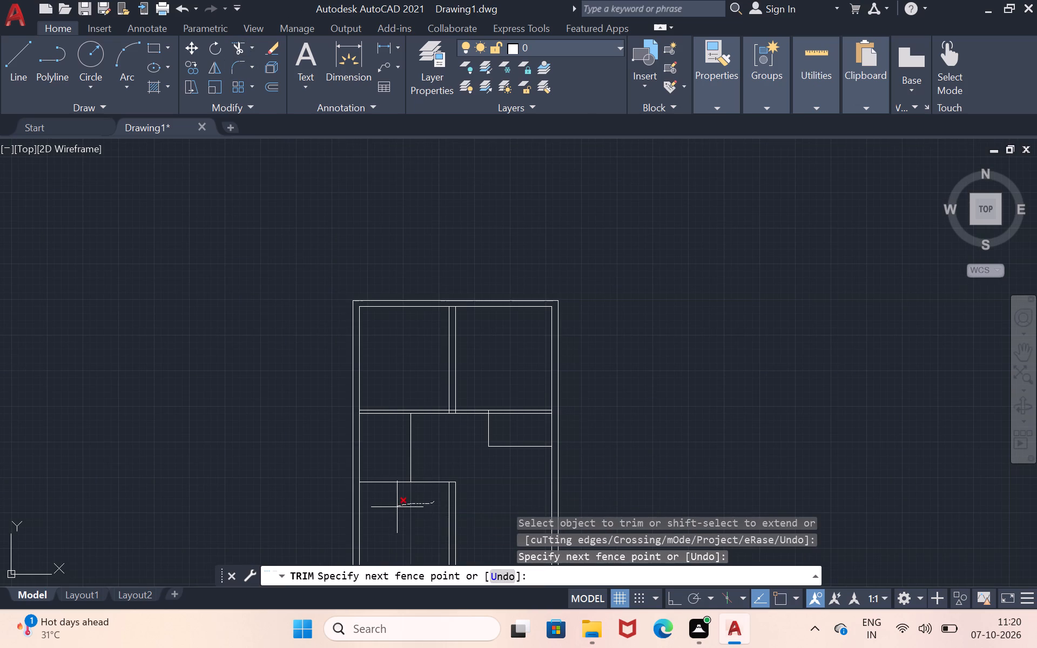
drag(397, 507, 397, 504)
scroll(401, 501, down, 3)
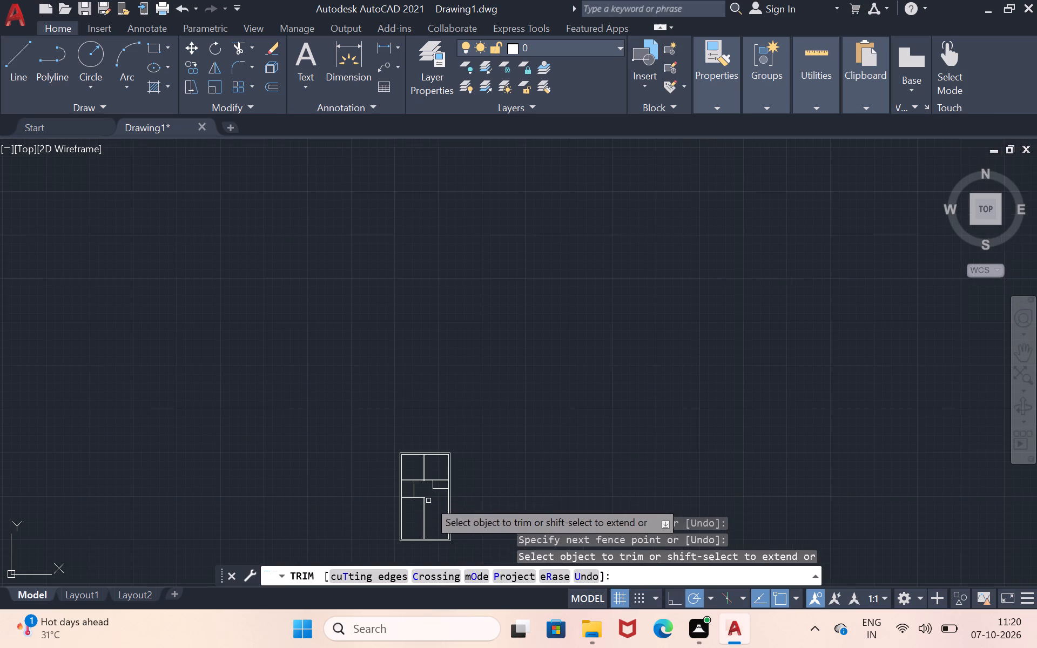
scroll(428, 523, up, 2)
scroll(412, 450, up, 1)
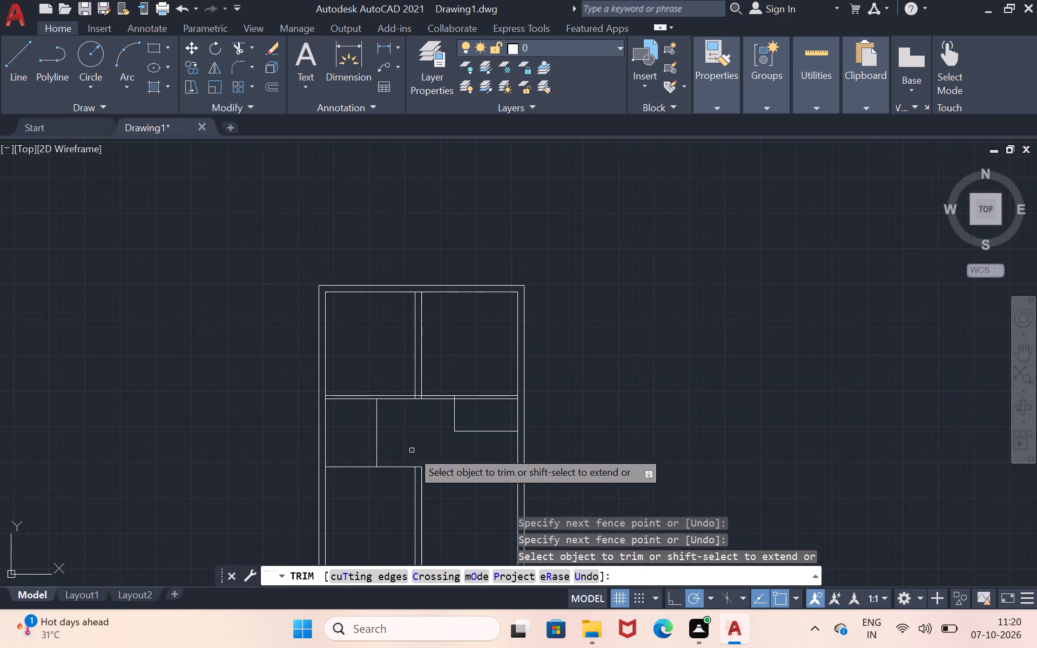
scroll(412, 450, up, 2)
key(Return)
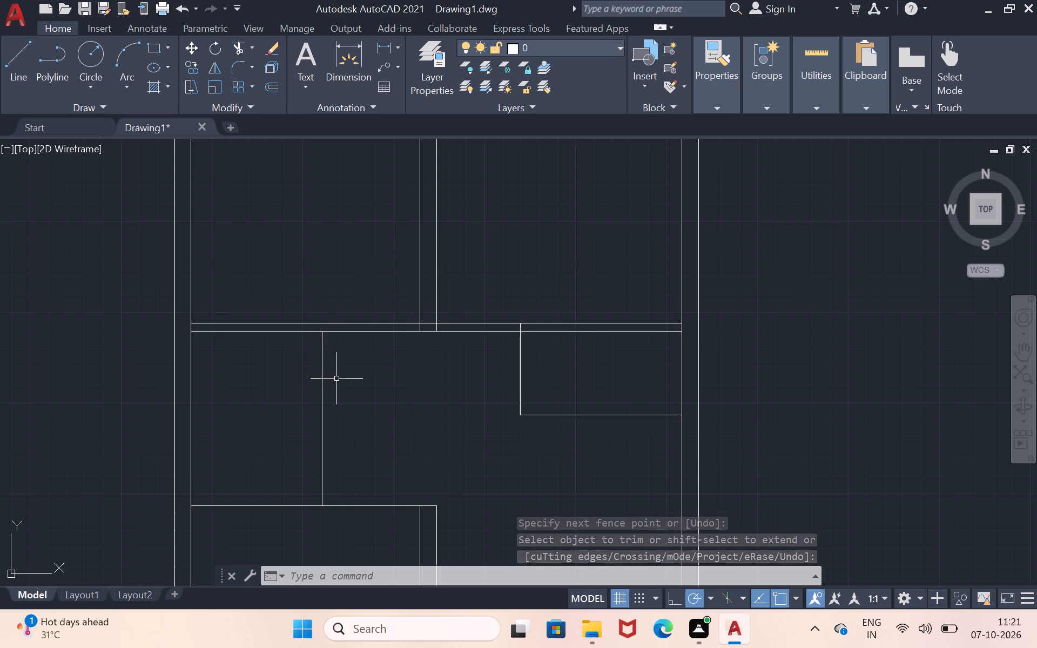
Examine the partition layout around the middle rooms and the southern part of the floor plan.
scroll(461, 460, down, 2)
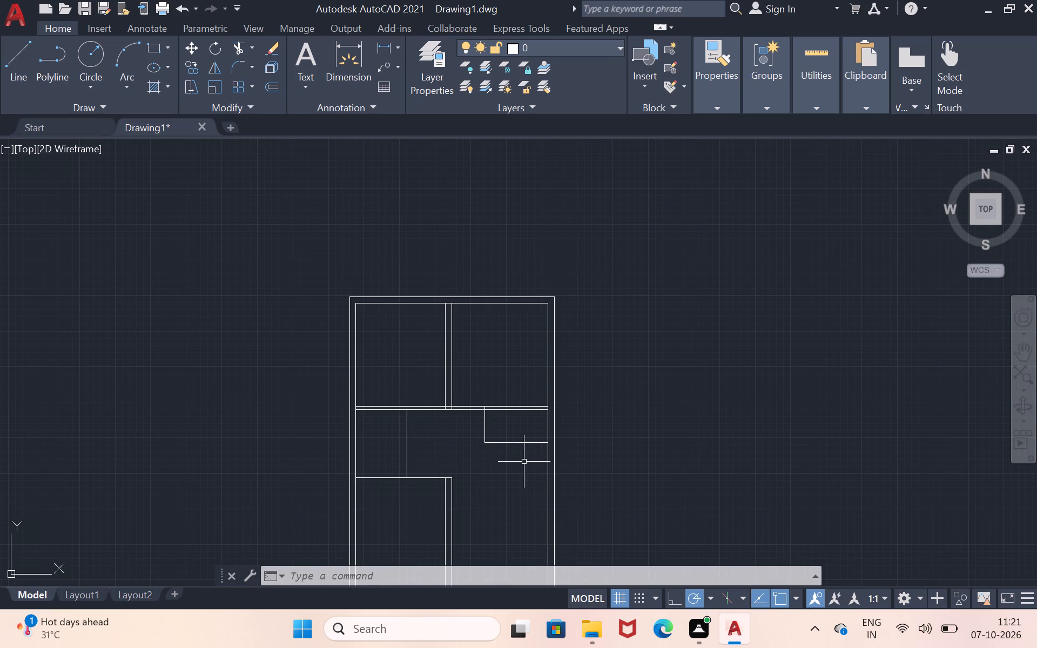
scroll(470, 417, up, 3)
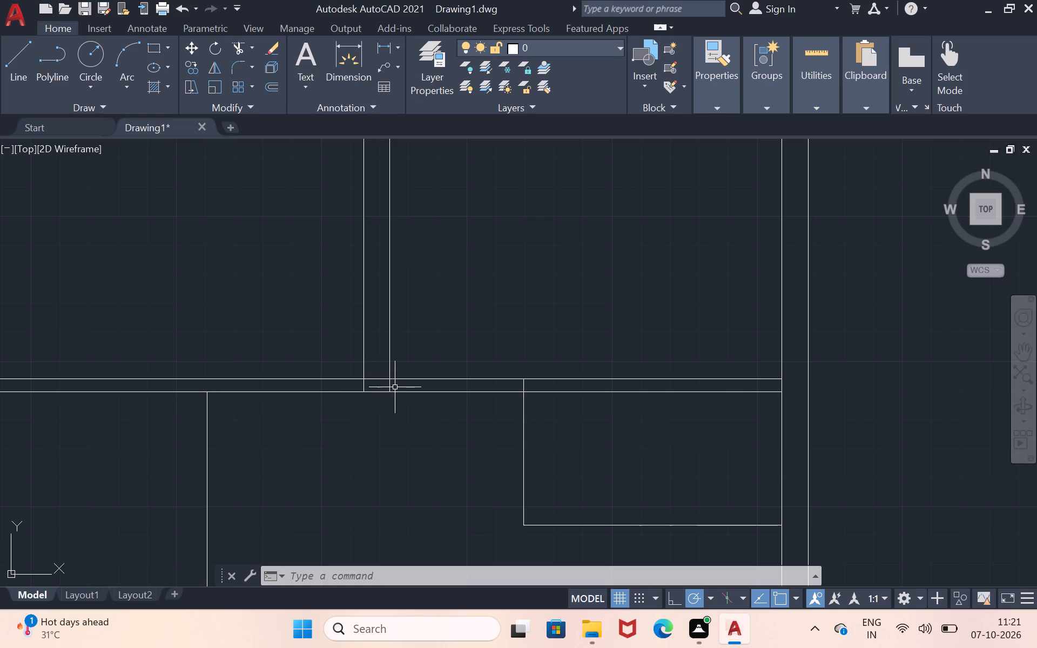
scroll(392, 403, down, 2)
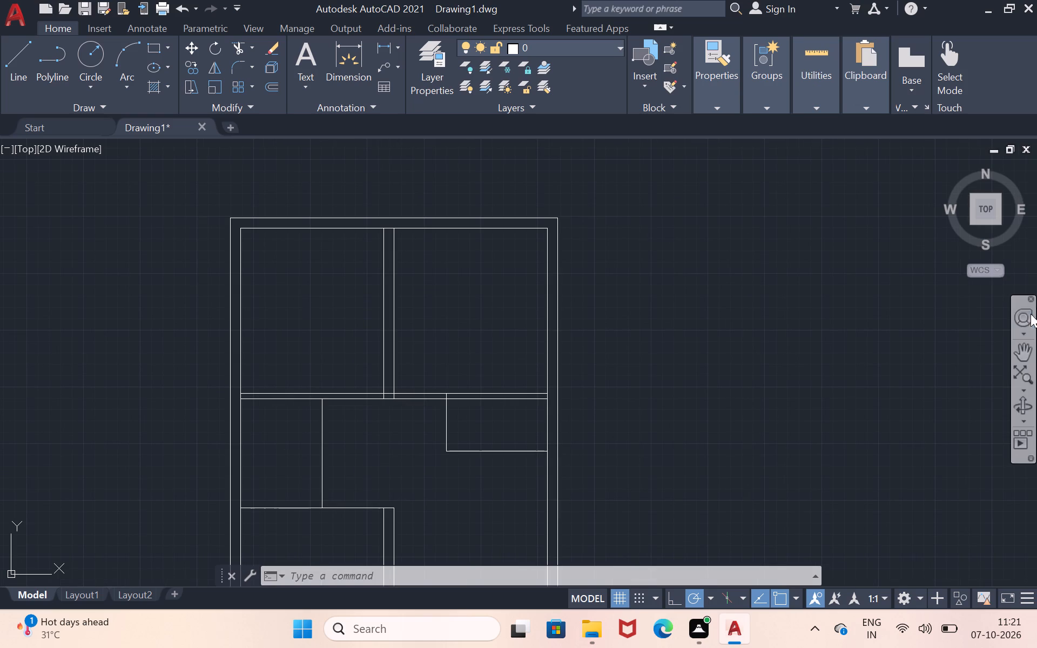
click(1015, 352)
drag(762, 406, 786, 339)
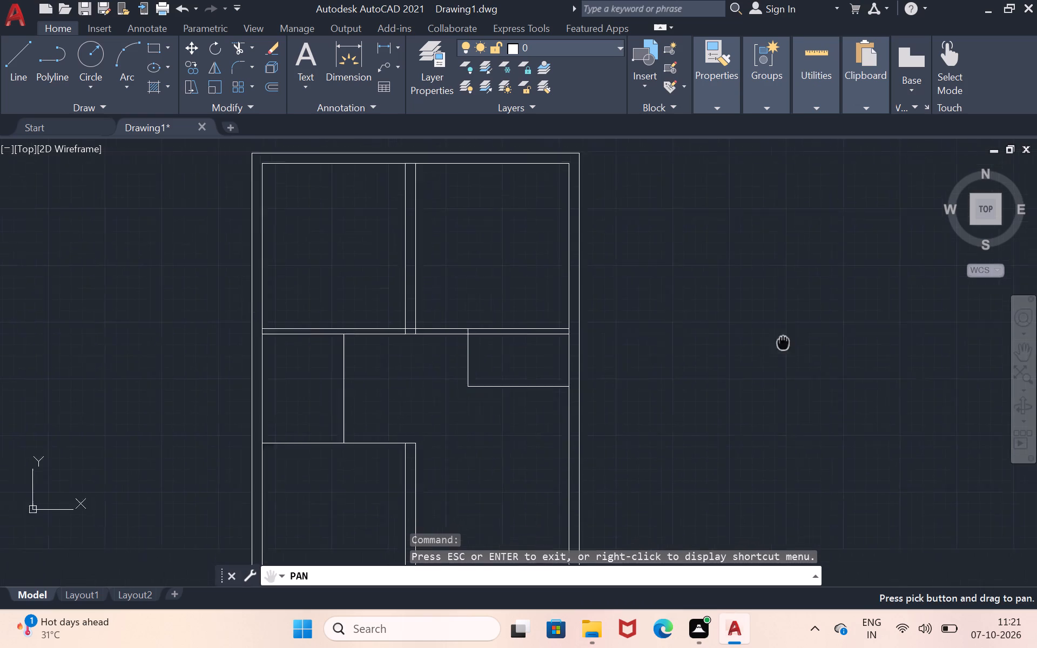
drag(786, 339, 830, 311)
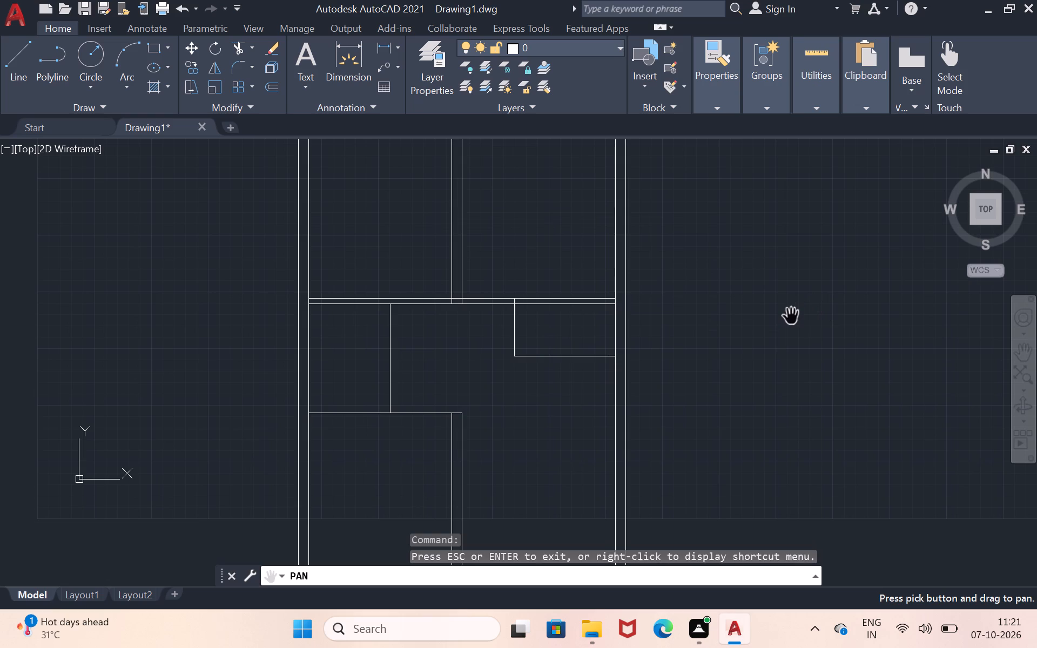
scroll(789, 302, down, 1)
drag(716, 389, 687, 373)
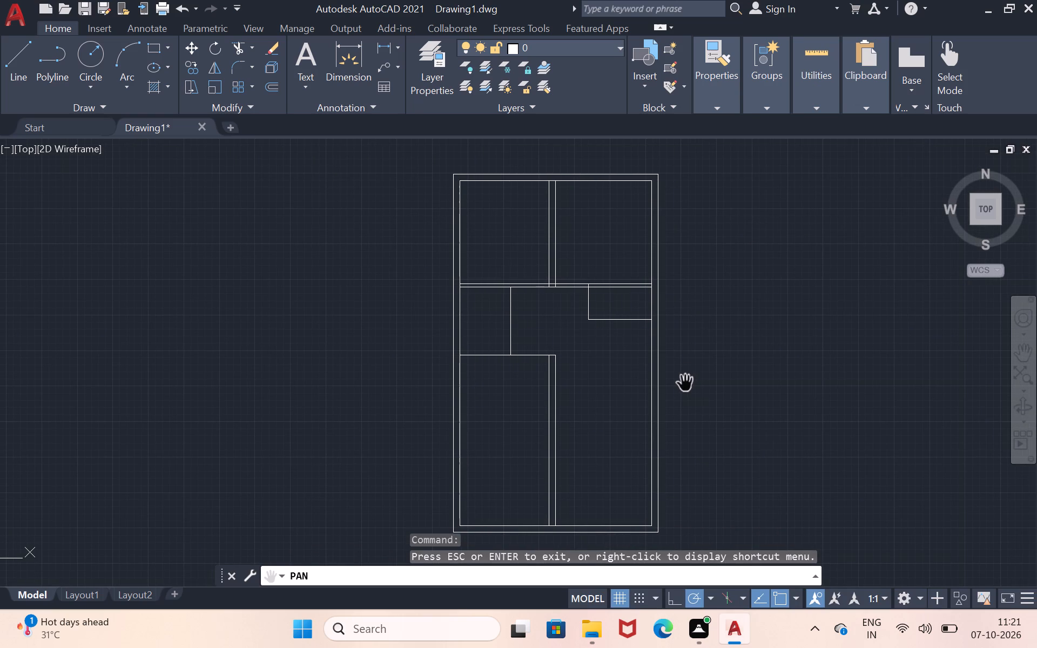
drag(605, 516, 605, 478)
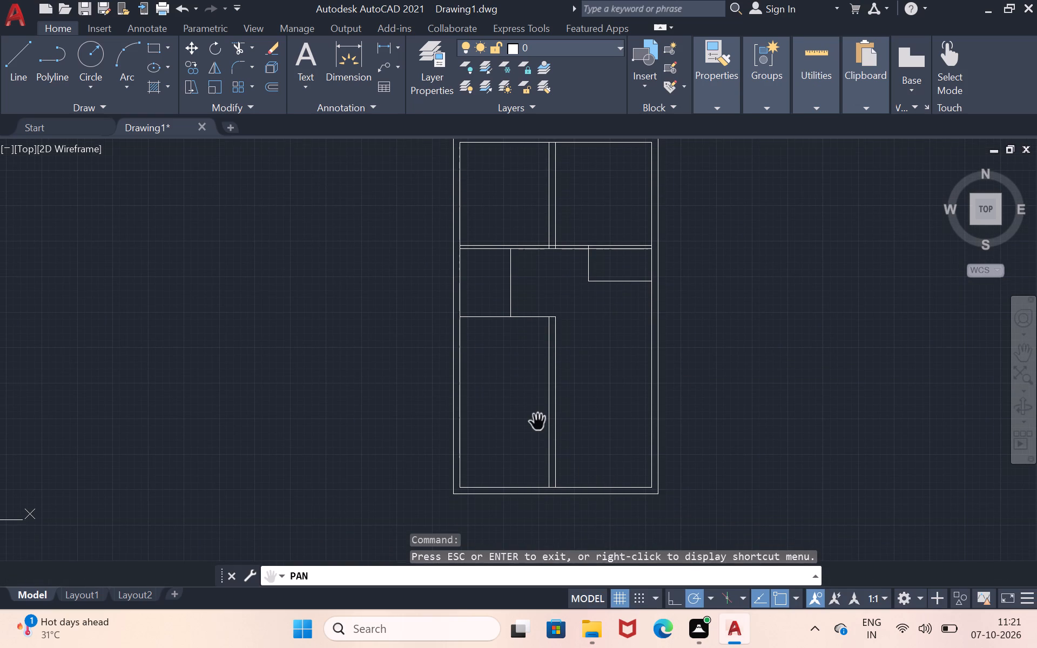
scroll(538, 422, up, 1)
drag(530, 424, 533, 407)
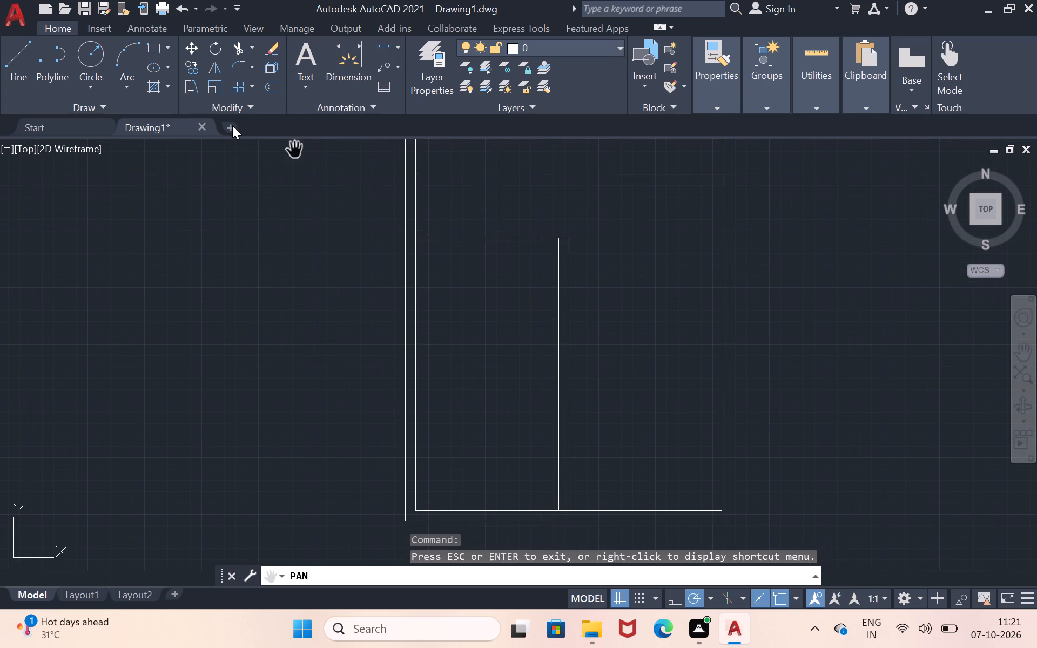
key(0)
key(Escape)
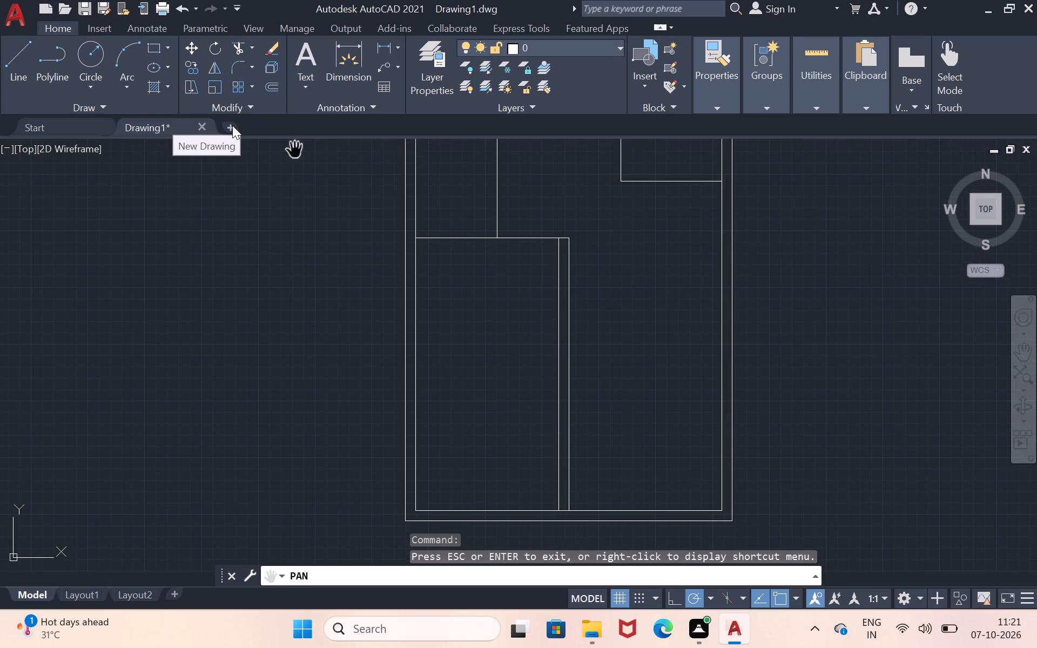
Offset the west middle room's east partition line 4.5" east and its bottom line 4.5" south.
key(o)
key(Return)
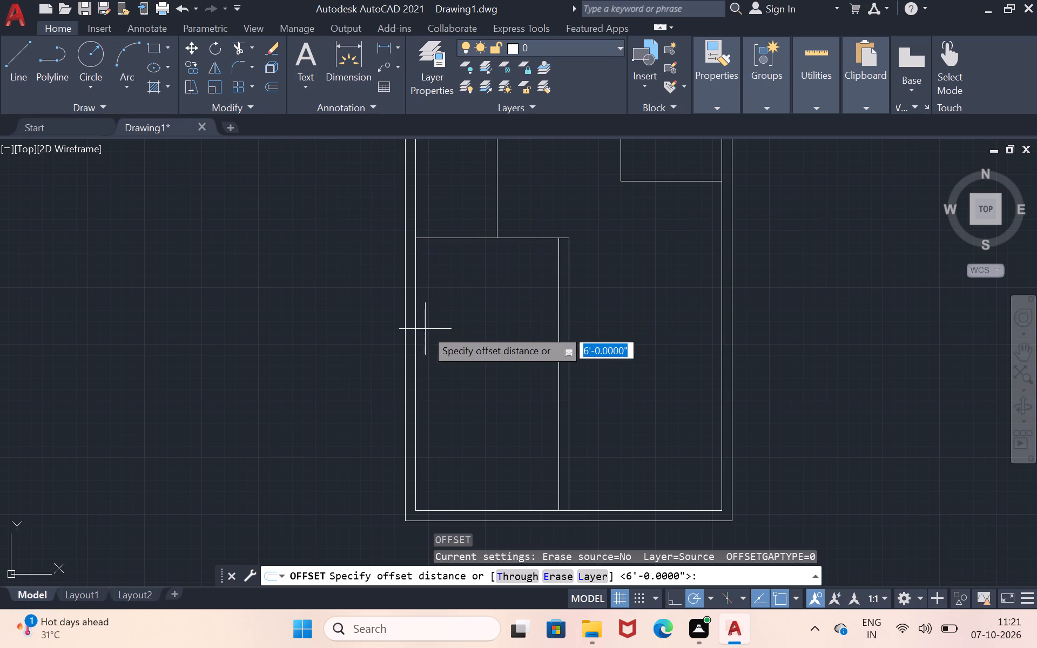
scroll(483, 195, down, 1)
scroll(506, 169, up, 2)
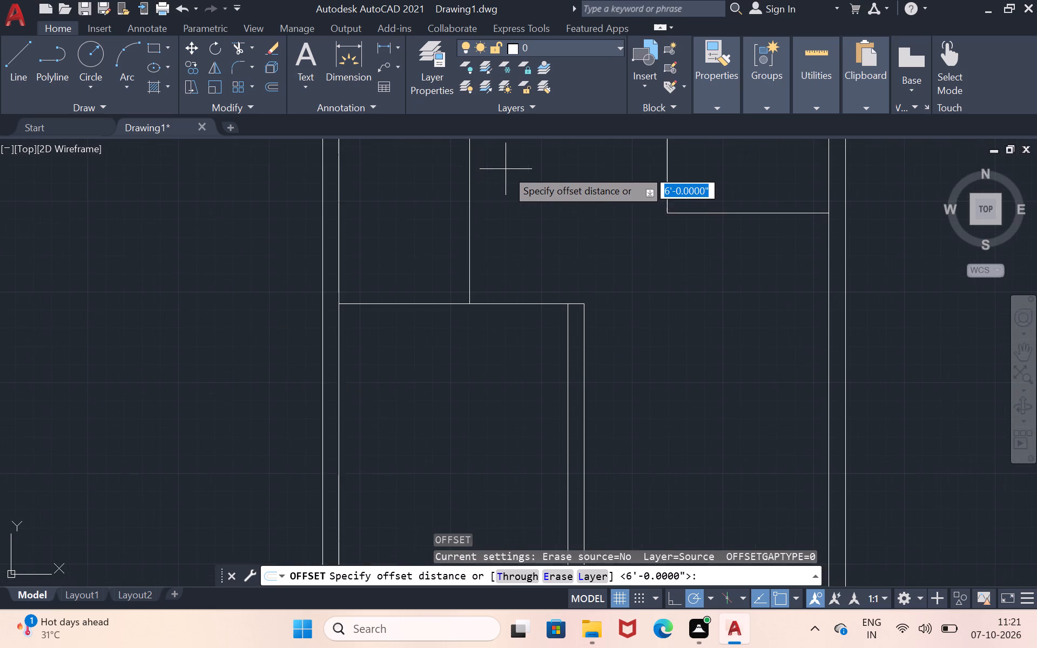
scroll(491, 188, down, 2)
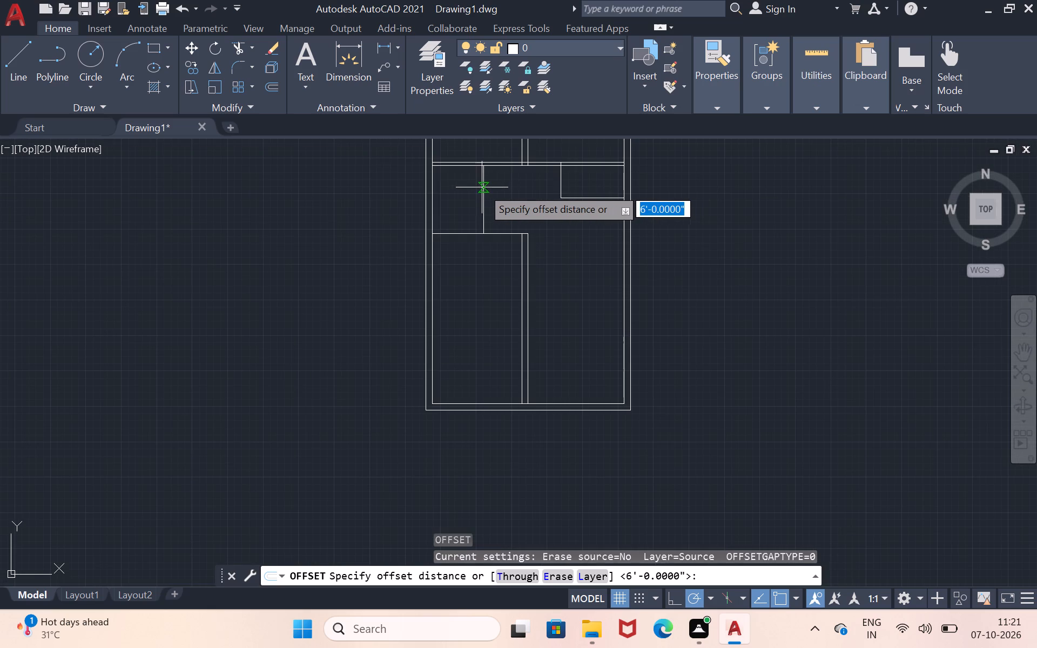
scroll(482, 188, up, 3)
click(482, 192)
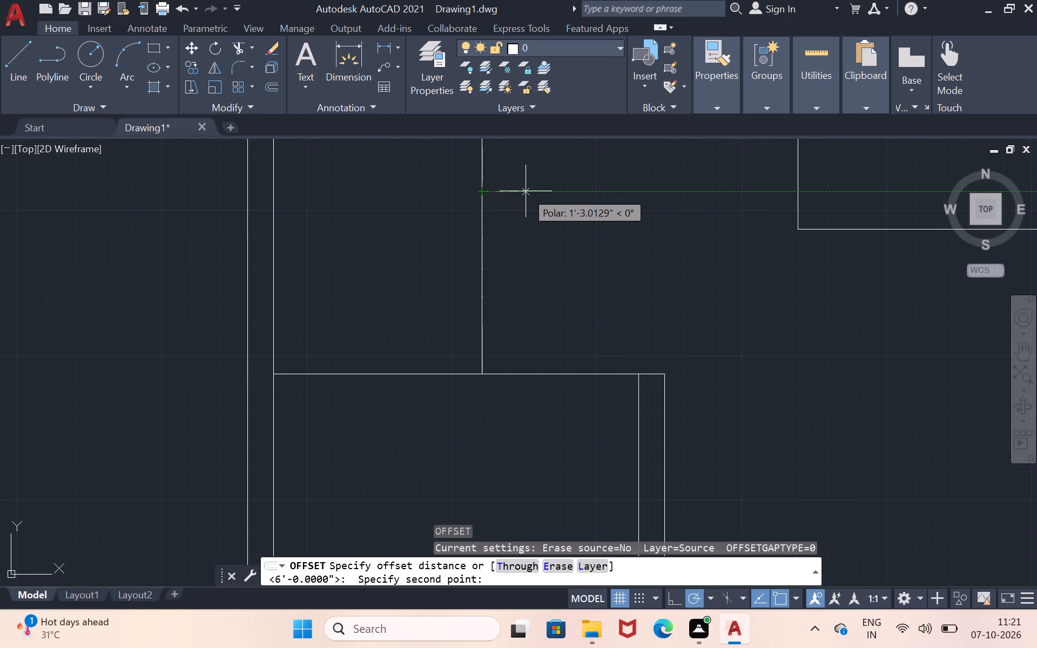
key(9)
key(BackSpace)
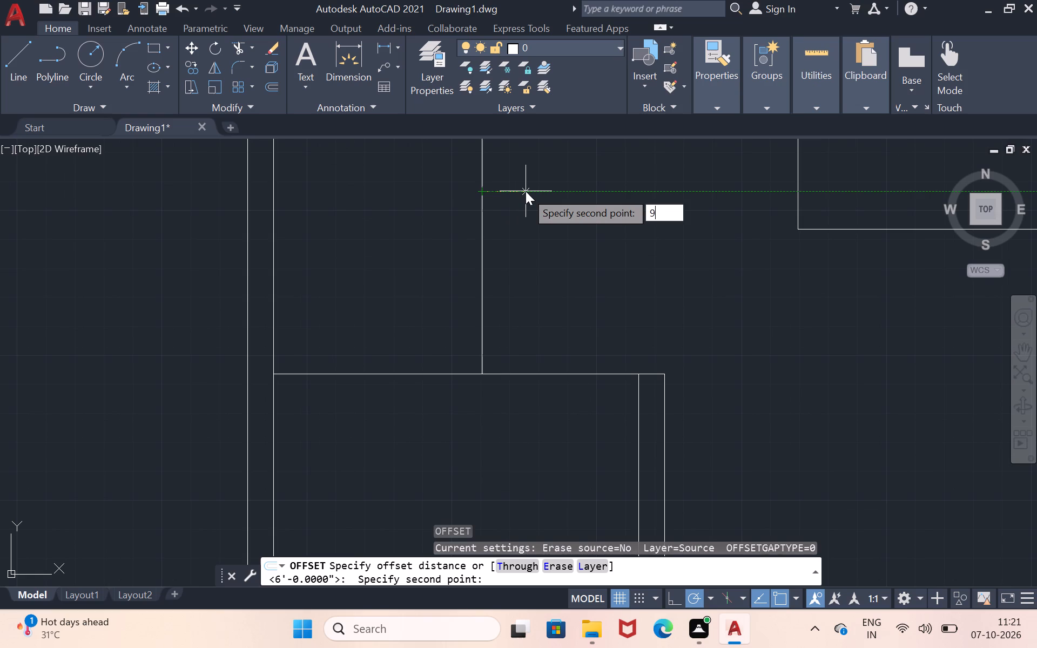
text(4.5)
key(shift+quotedbl)
key(Return)
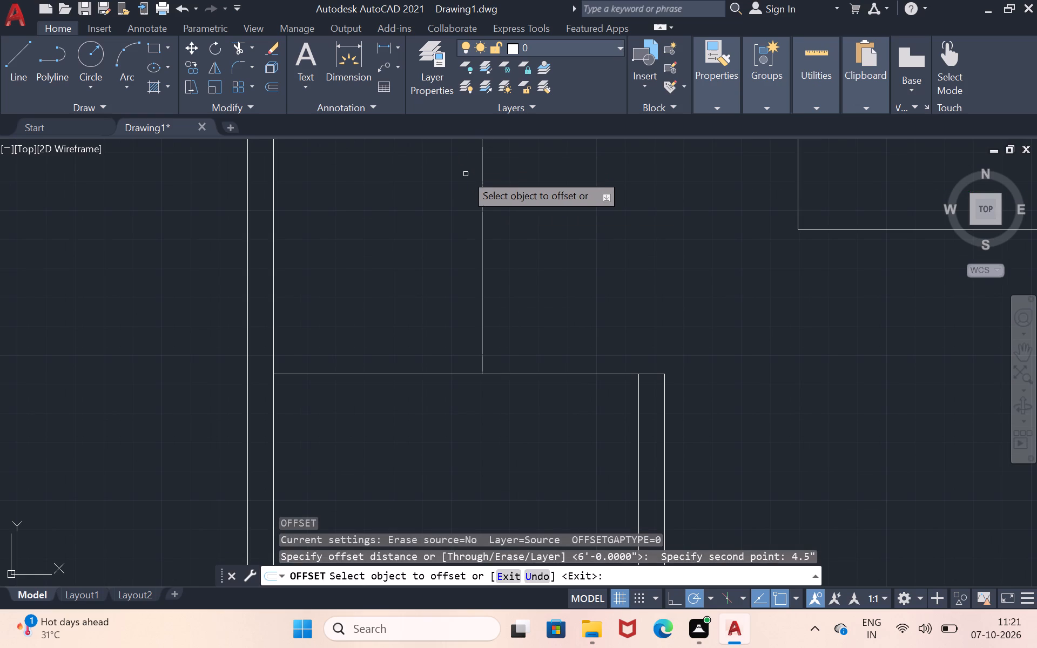
click(480, 173)
click(529, 168)
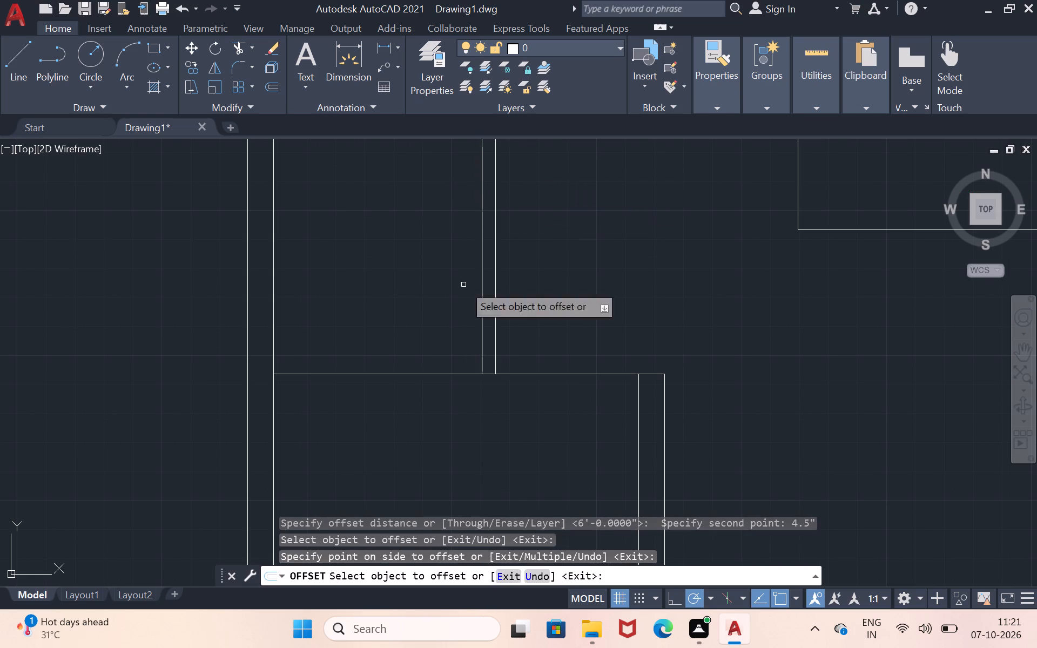
click(466, 374)
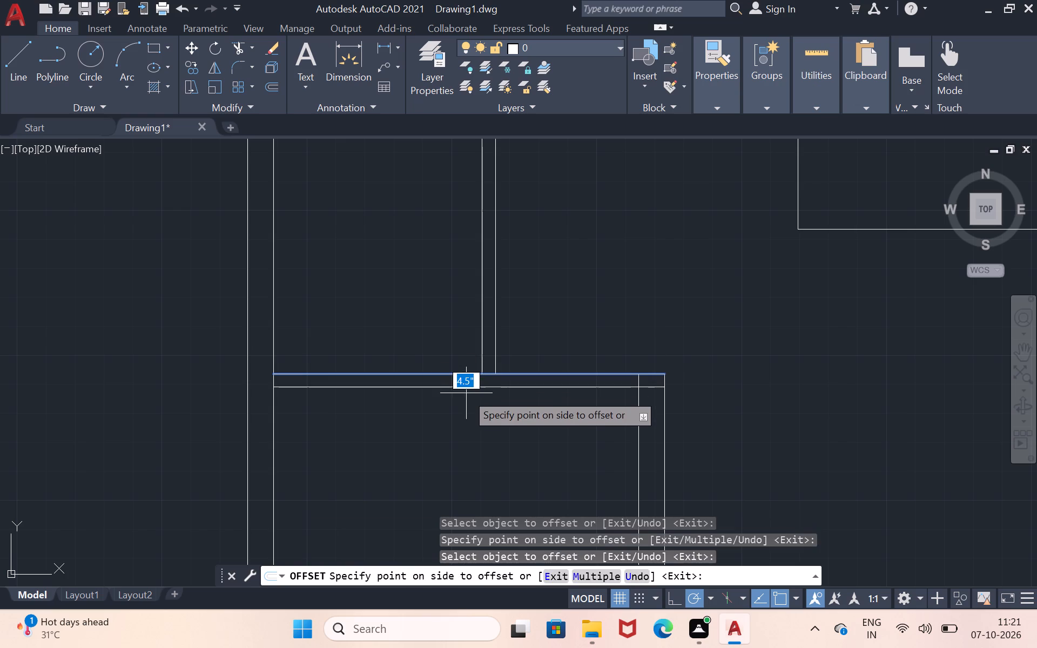
click(466, 395)
Offset the small east room's west line 4.5" west and its bottom line 4.5" south.
scroll(681, 306, down, 1)
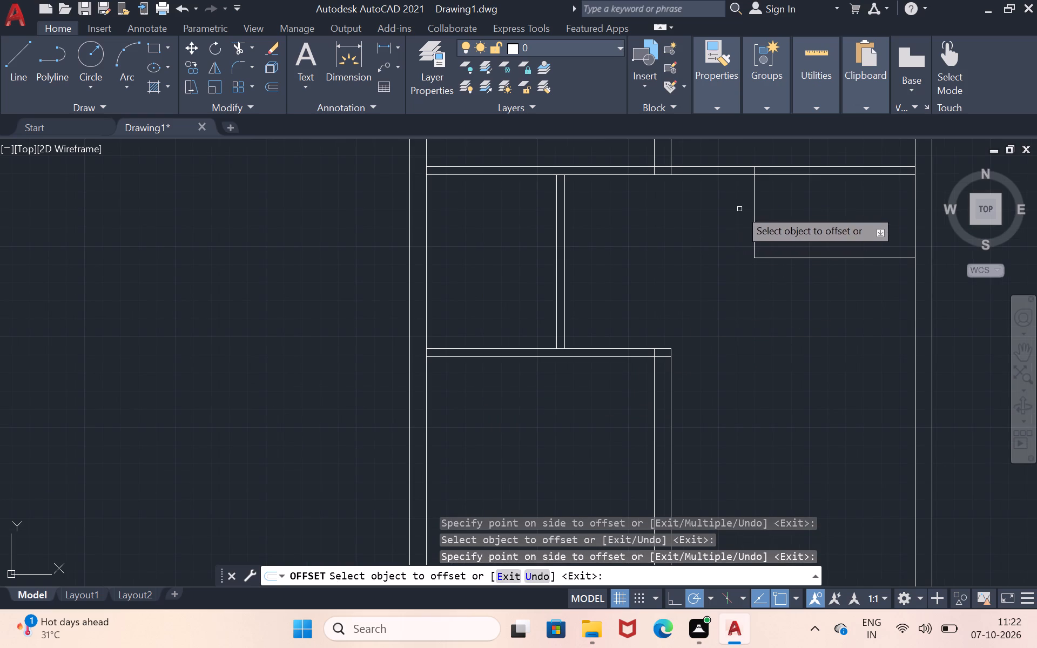
click(752, 213)
click(745, 218)
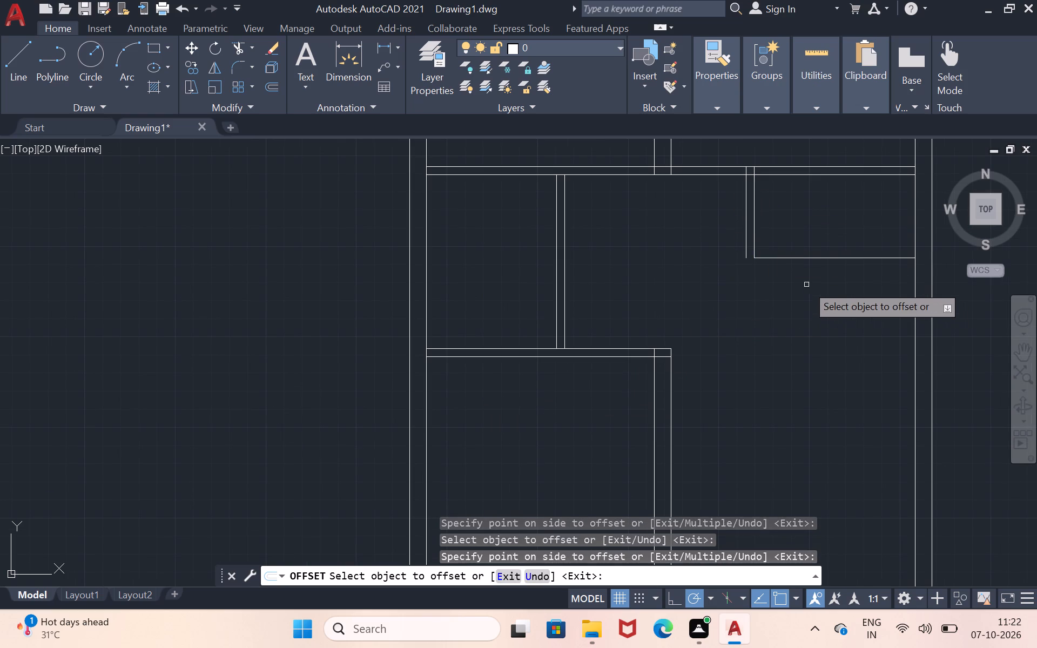
click(795, 258)
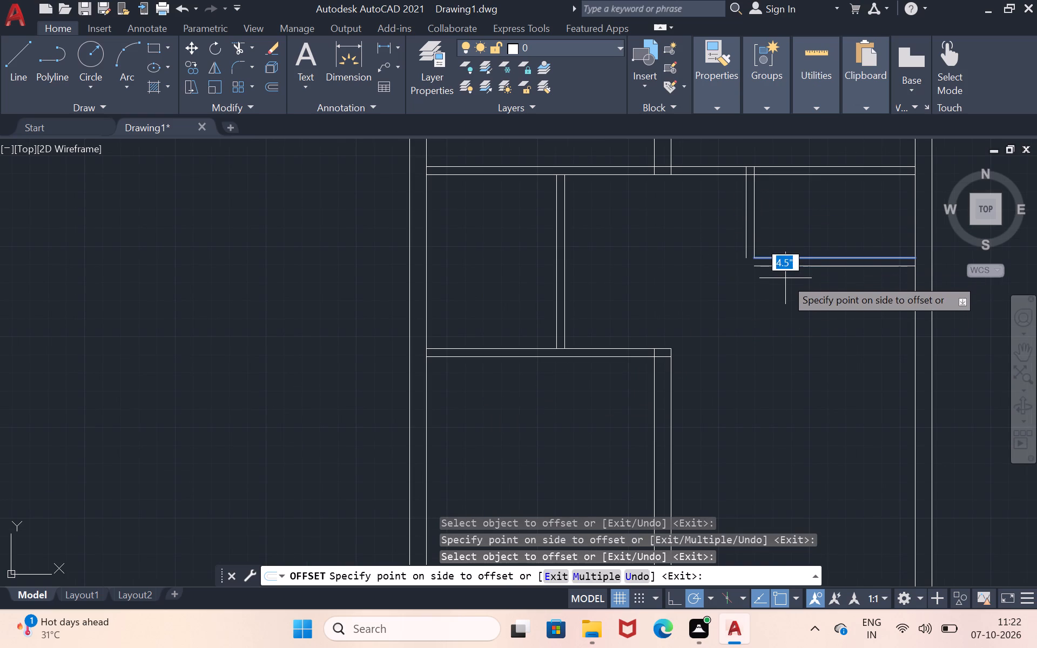
click(785, 278)
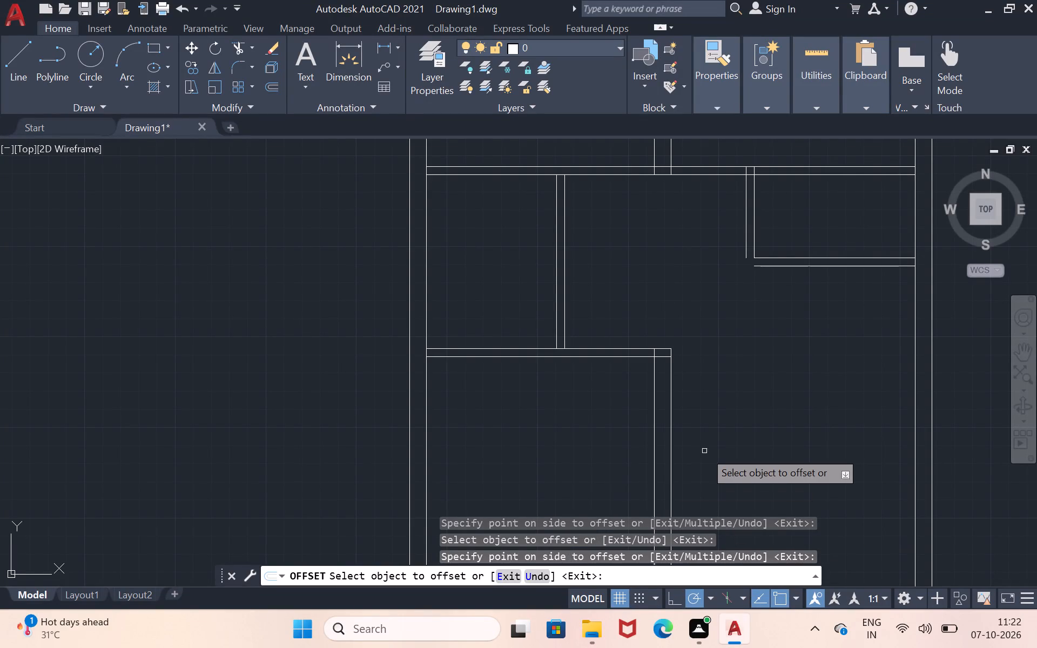
Examine the thickened partitions across the plan and measure the northwest room's clear width.
scroll(705, 450, down, 1)
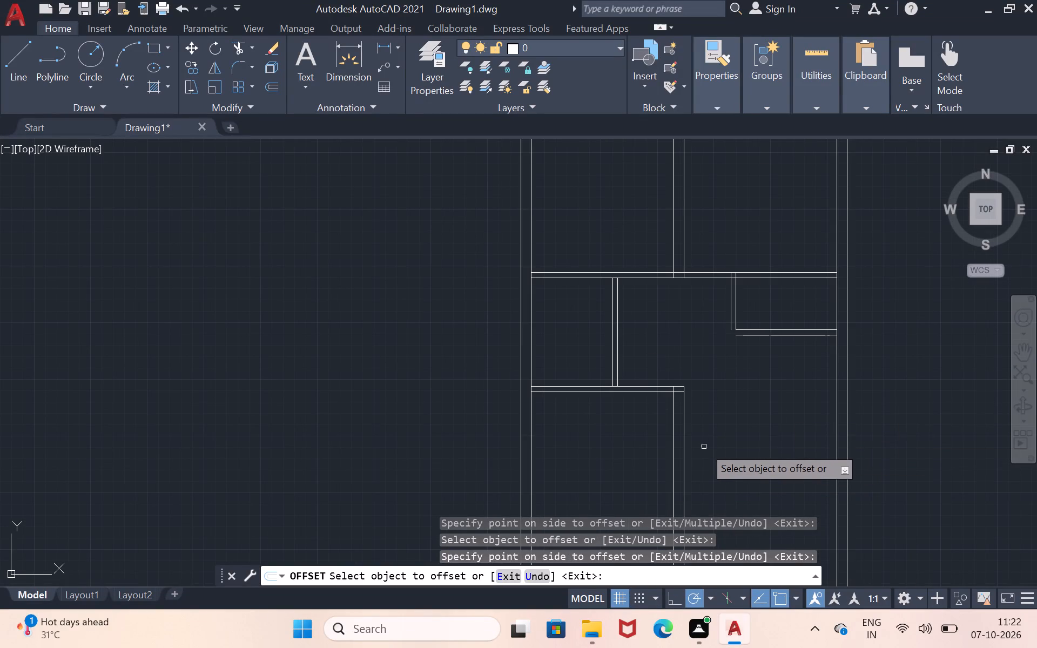
scroll(699, 446, up, 1)
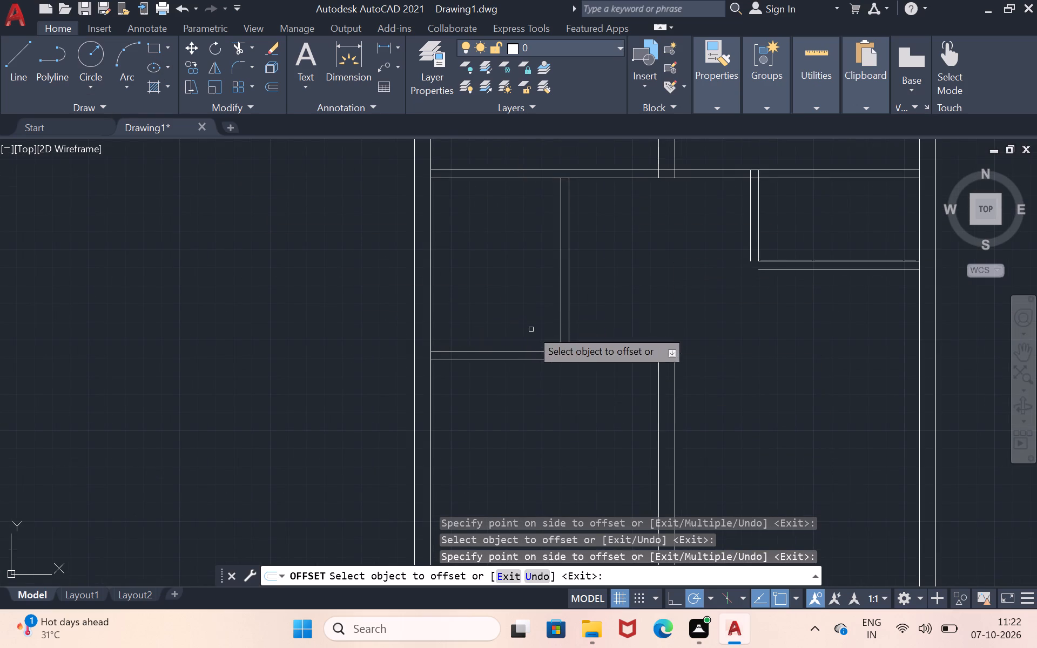
scroll(593, 289, down, 3)
scroll(638, 299, up, 1)
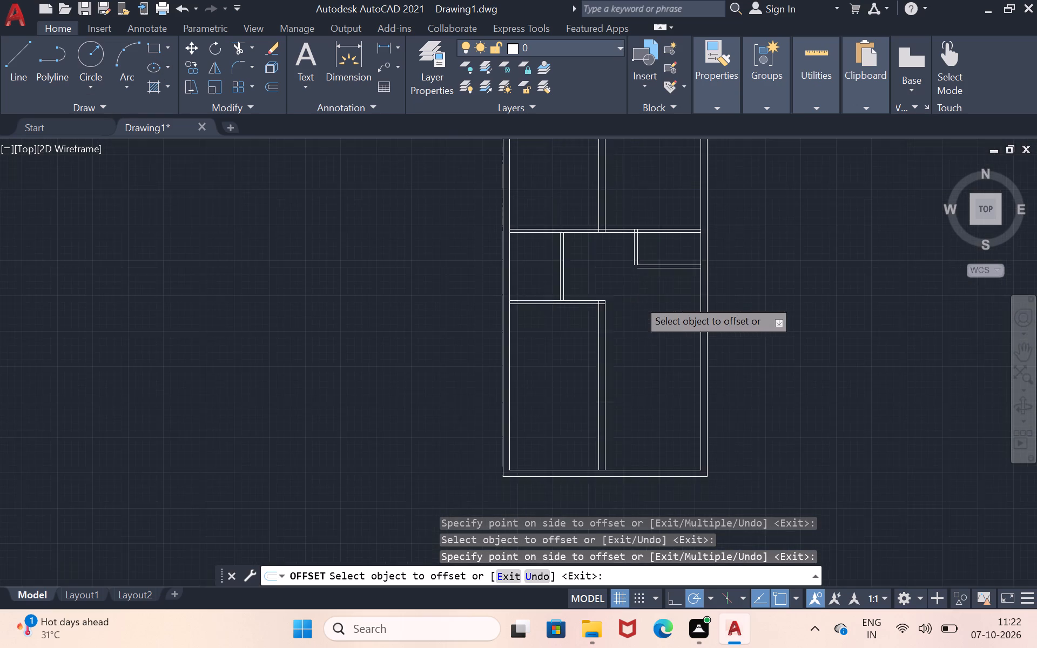
scroll(638, 299, up, 1)
scroll(564, 151, down, 2)
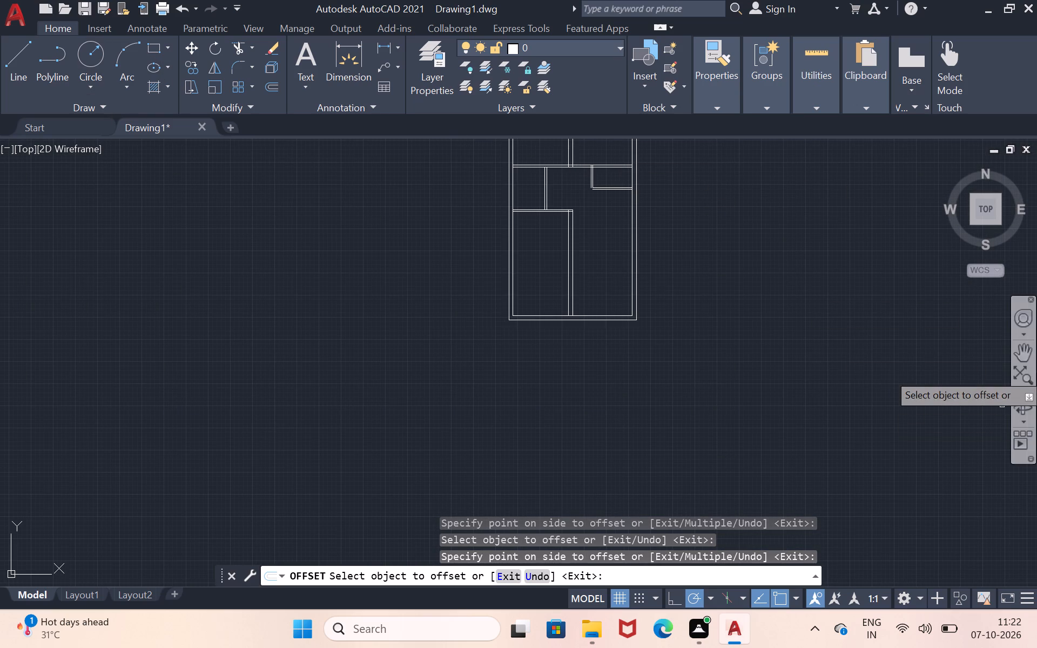
click(1021, 344)
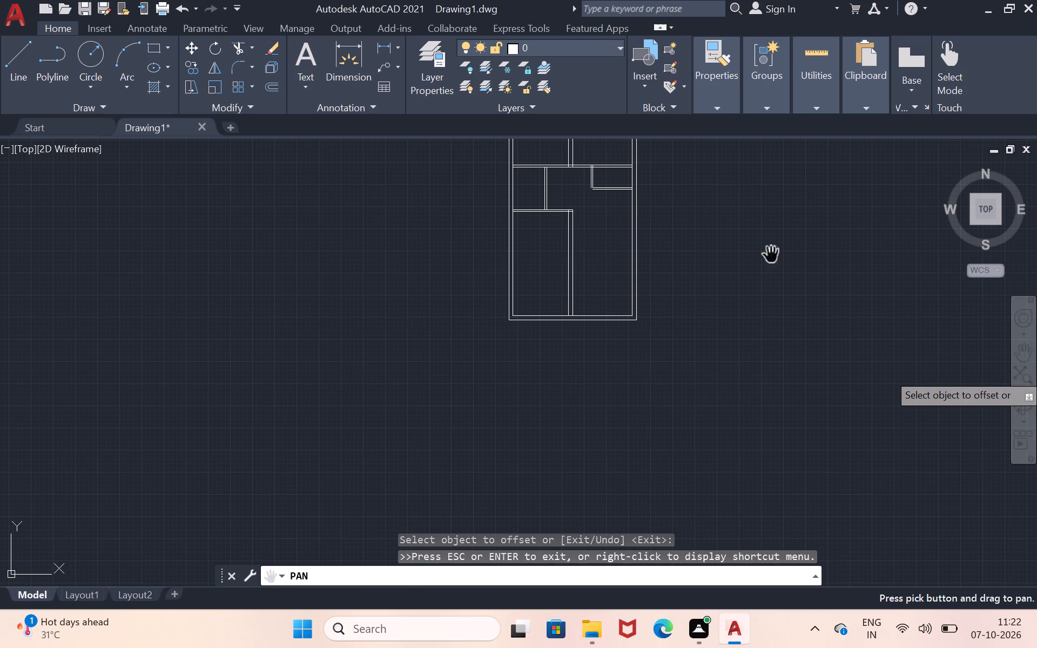
drag(554, 191, 530, 404)
scroll(550, 370, up, 3)
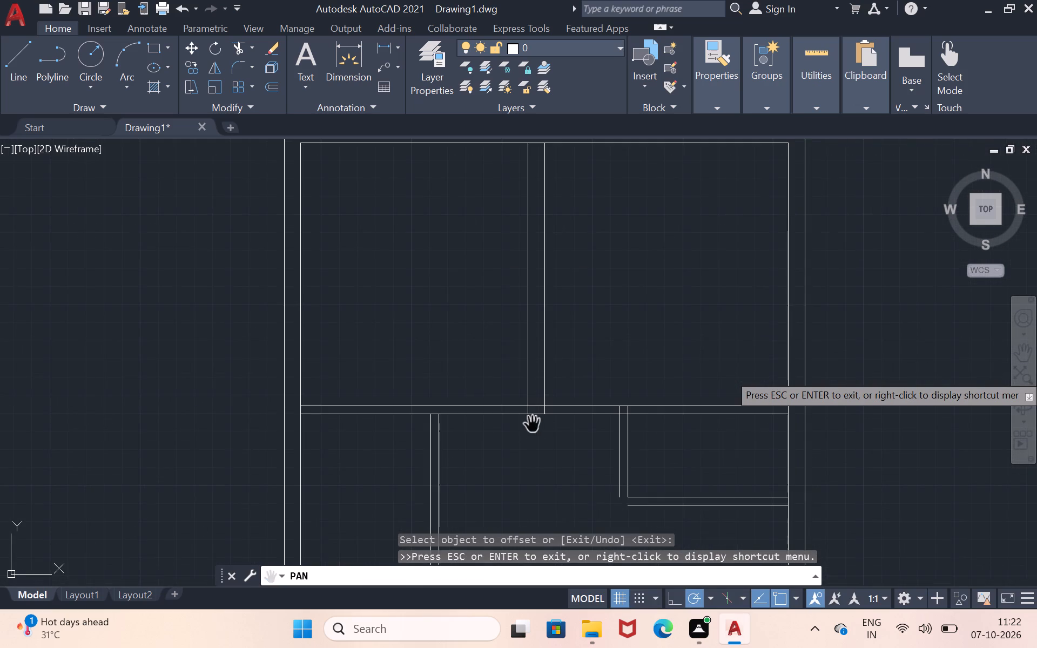
drag(533, 426, 530, 421)
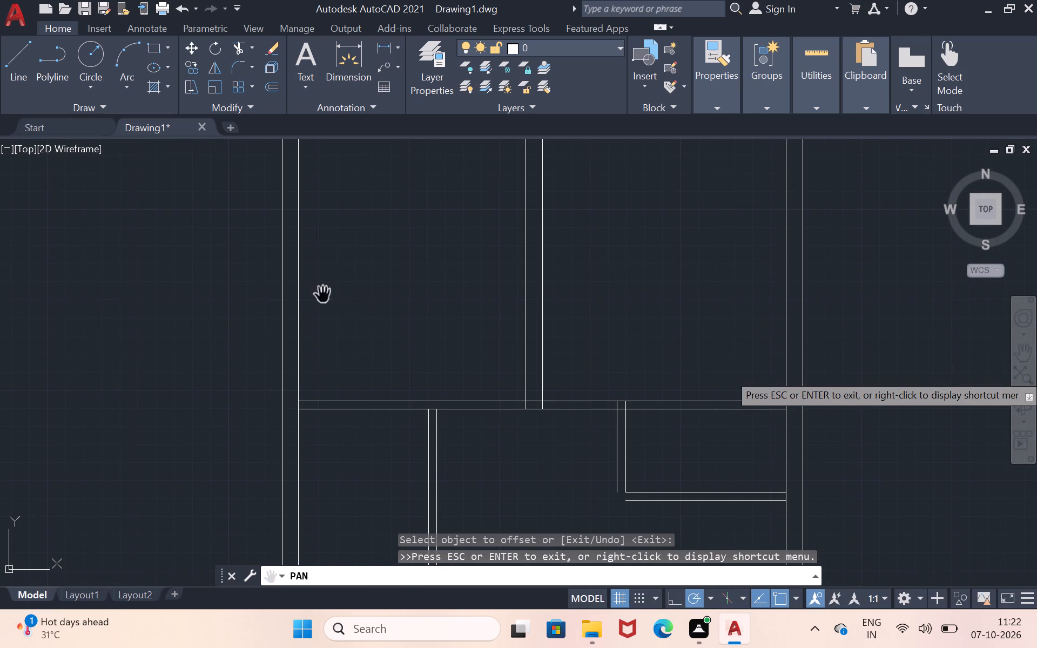
click(803, 61)
click(807, 138)
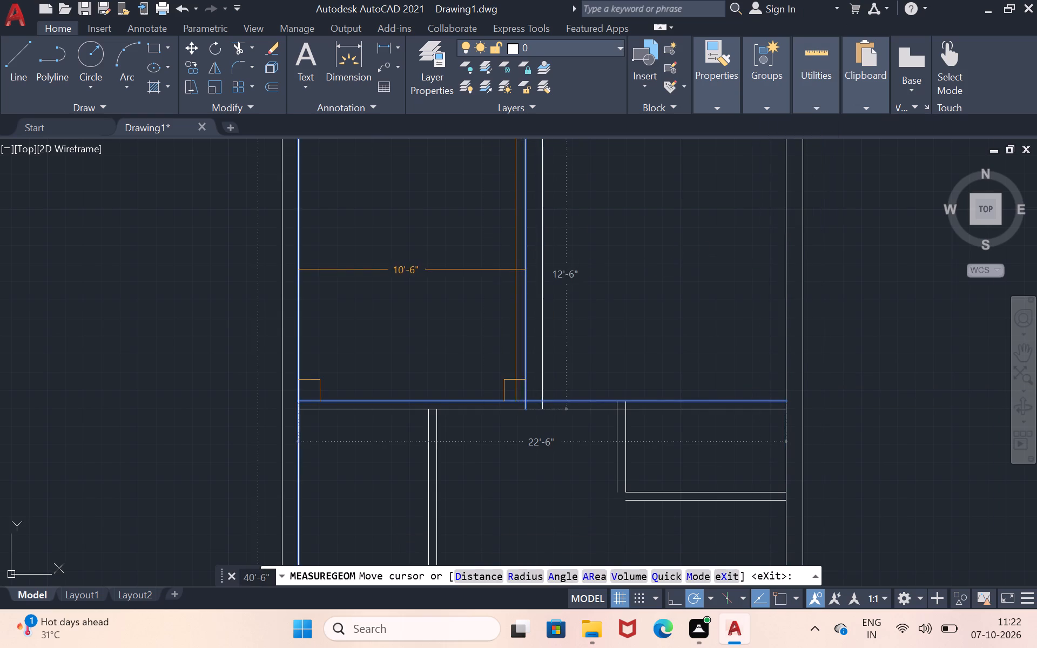
key(Escape)
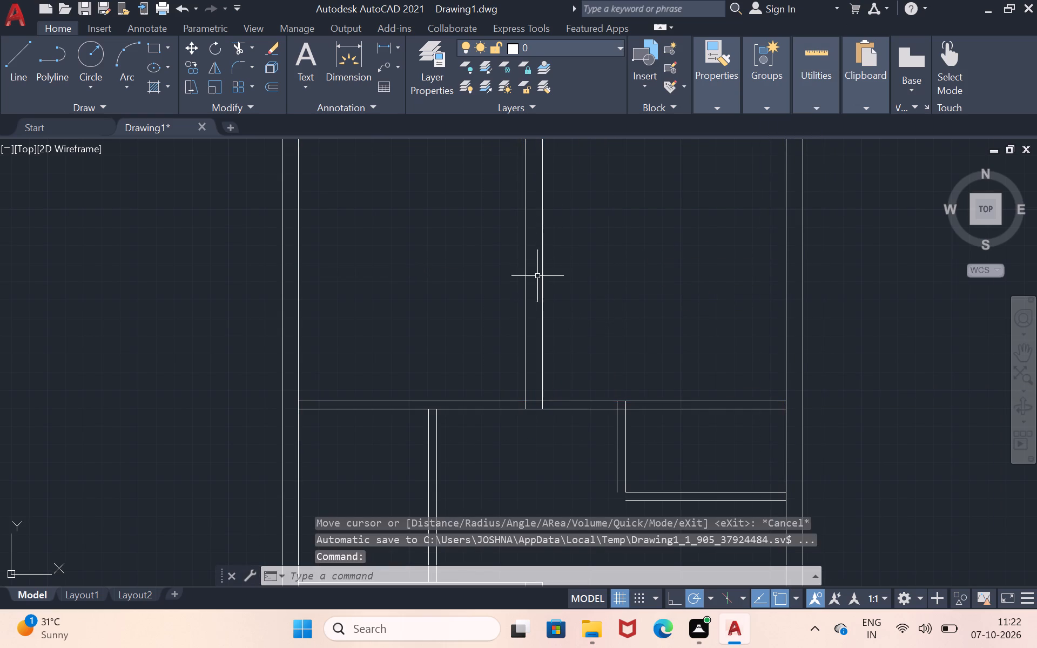
Erase the east line of the double vertical partition between the two northern rooms.
scroll(562, 230, down, 1)
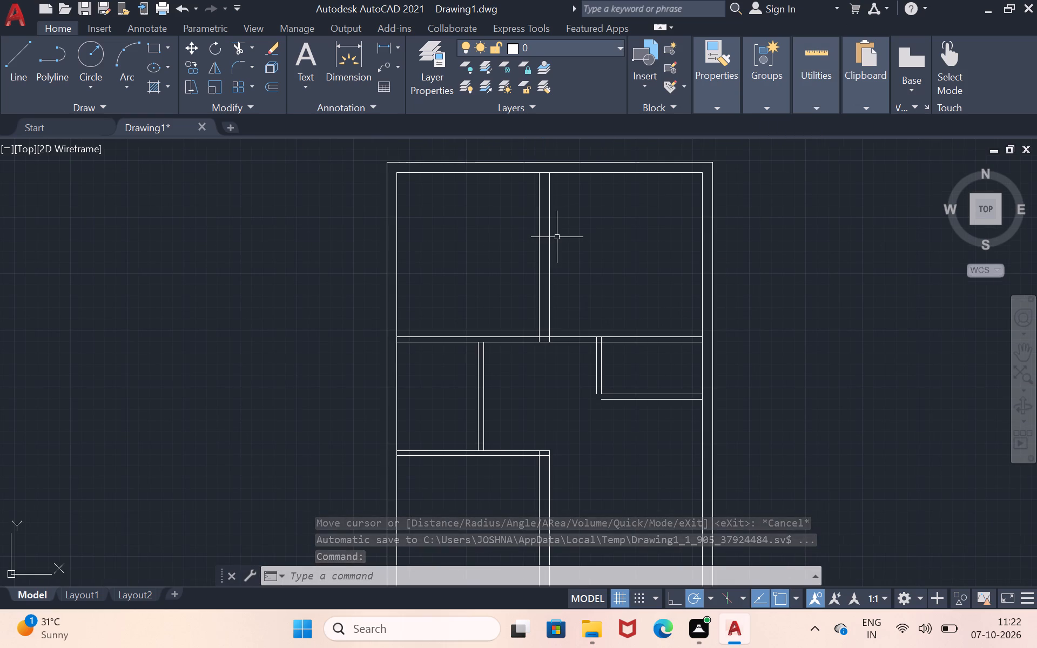
click(550, 244)
right_click(550, 244)
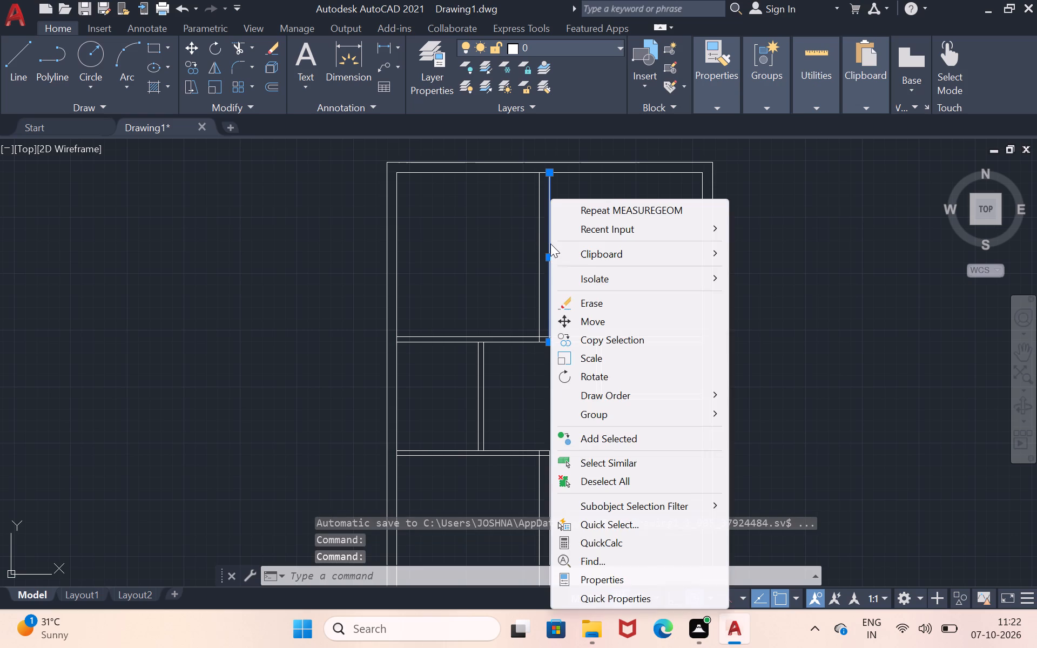
click(577, 307)
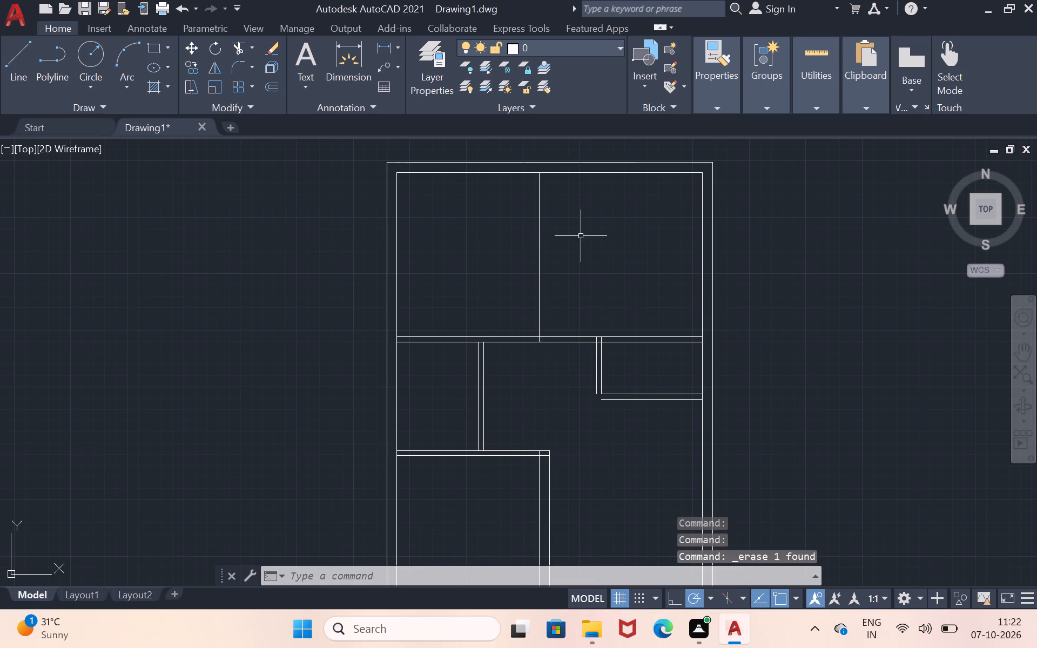
Measure the northeast room's clear width and depth.
click(810, 81)
click(800, 136)
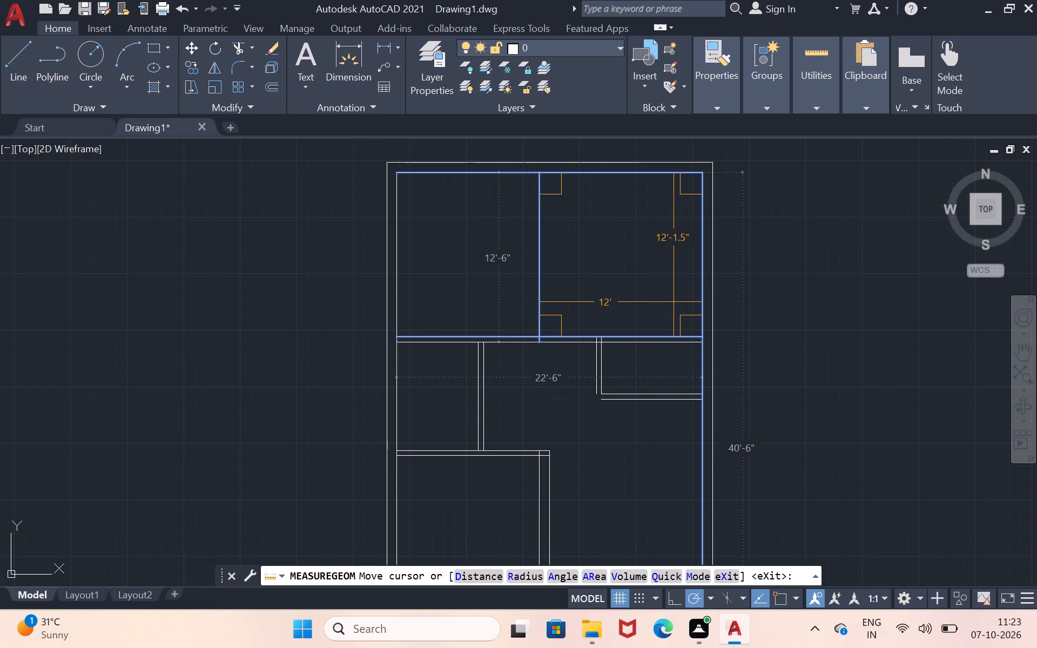
key(Return)
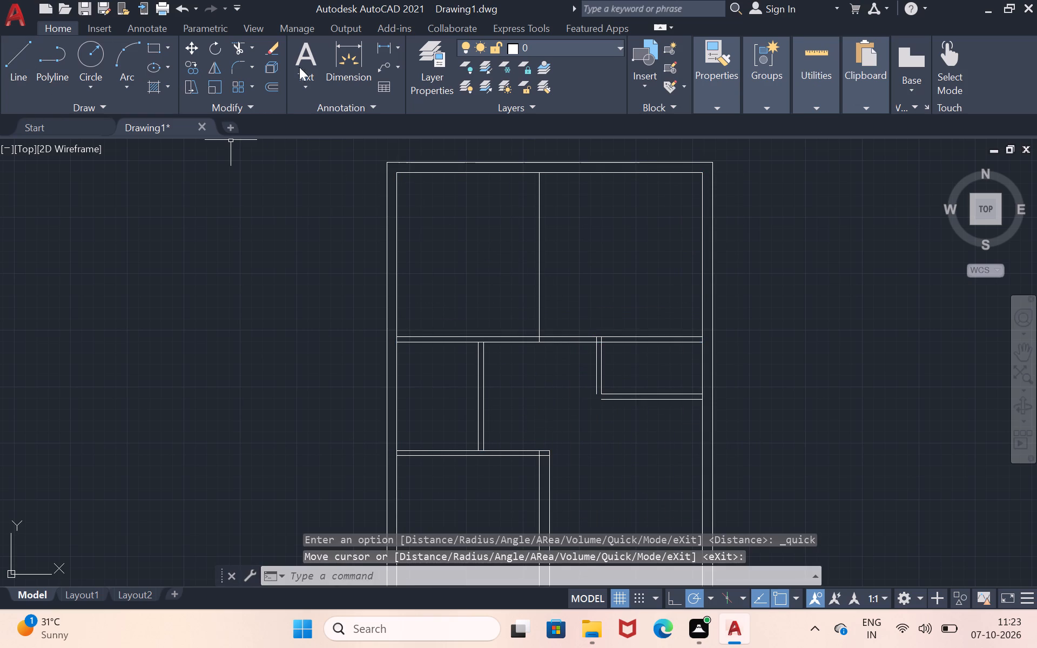
Trim the upper line of the horizontal partition under the northeast room, plus the small east room's wall stubs above the lower line.
click(239, 49)
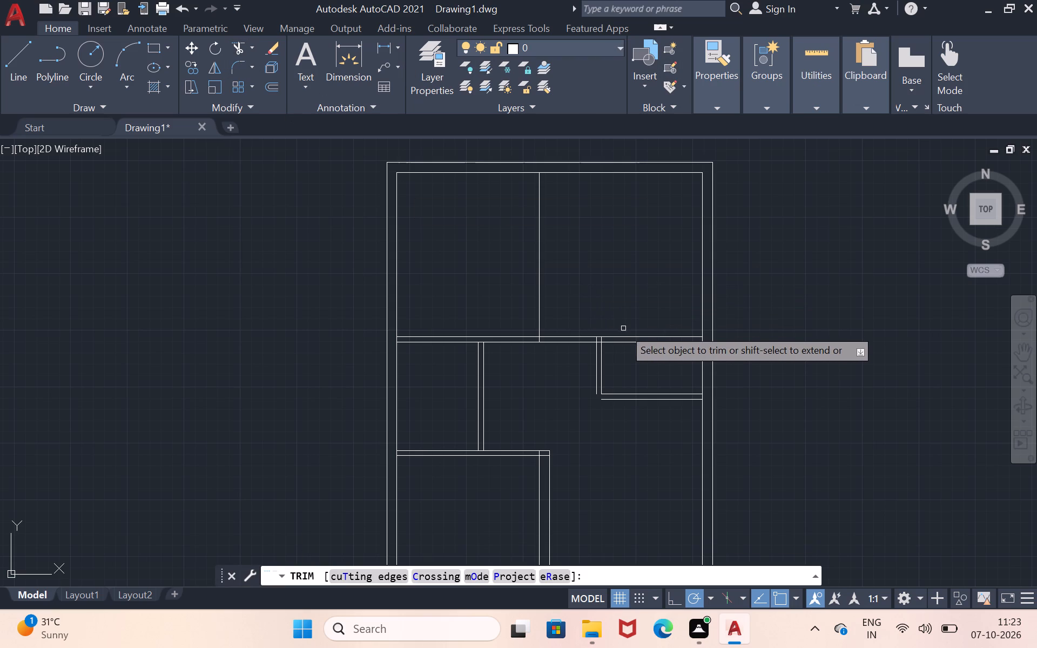
click(625, 335)
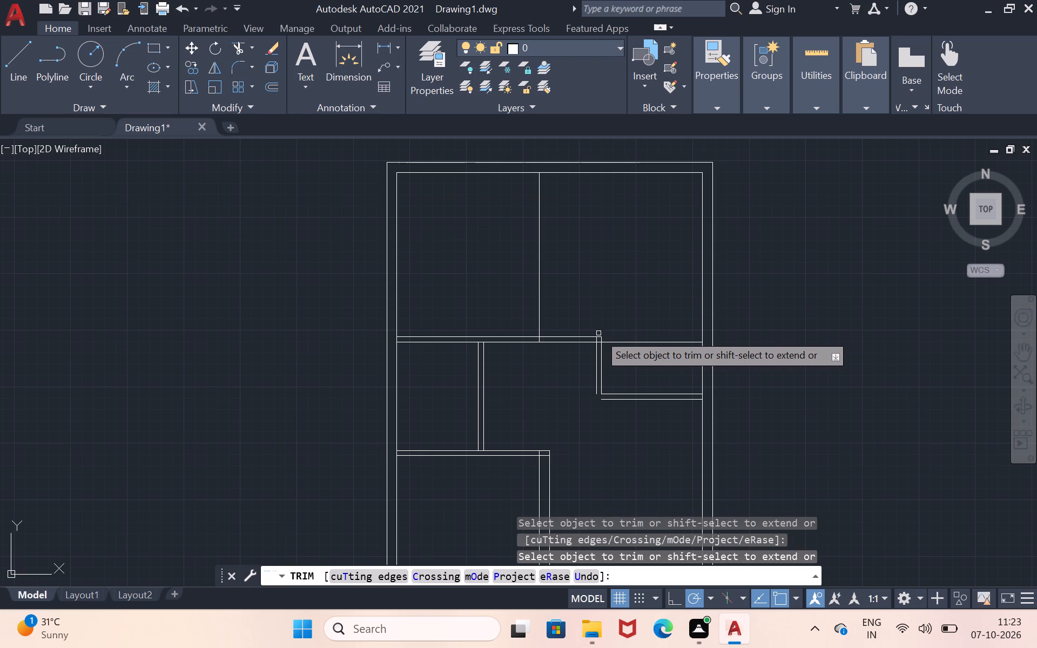
click(597, 337)
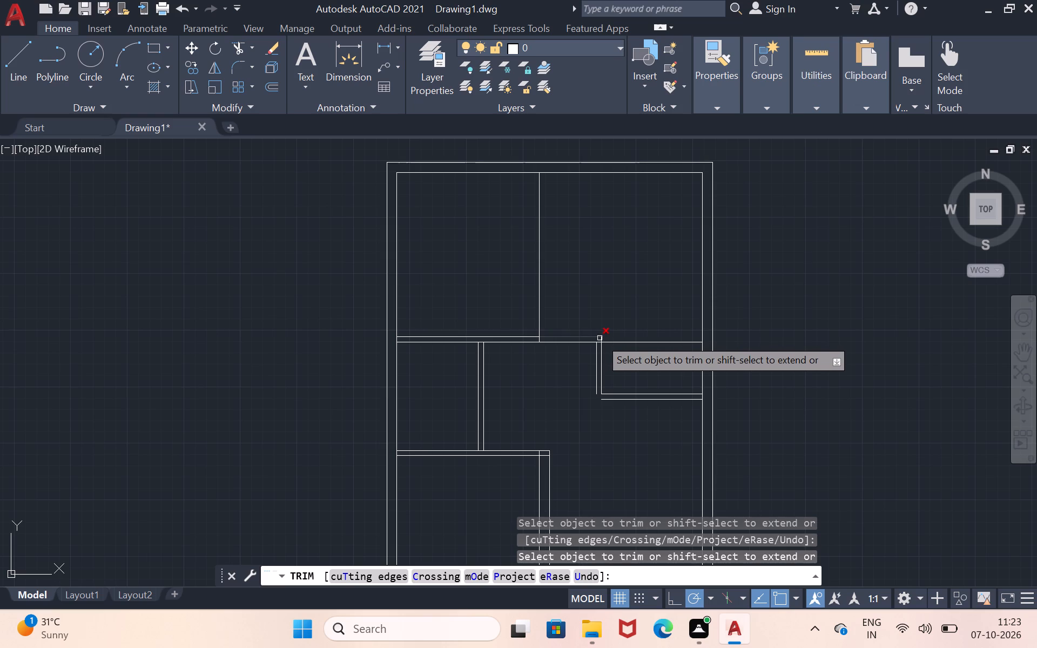
click(600, 338)
click(597, 338)
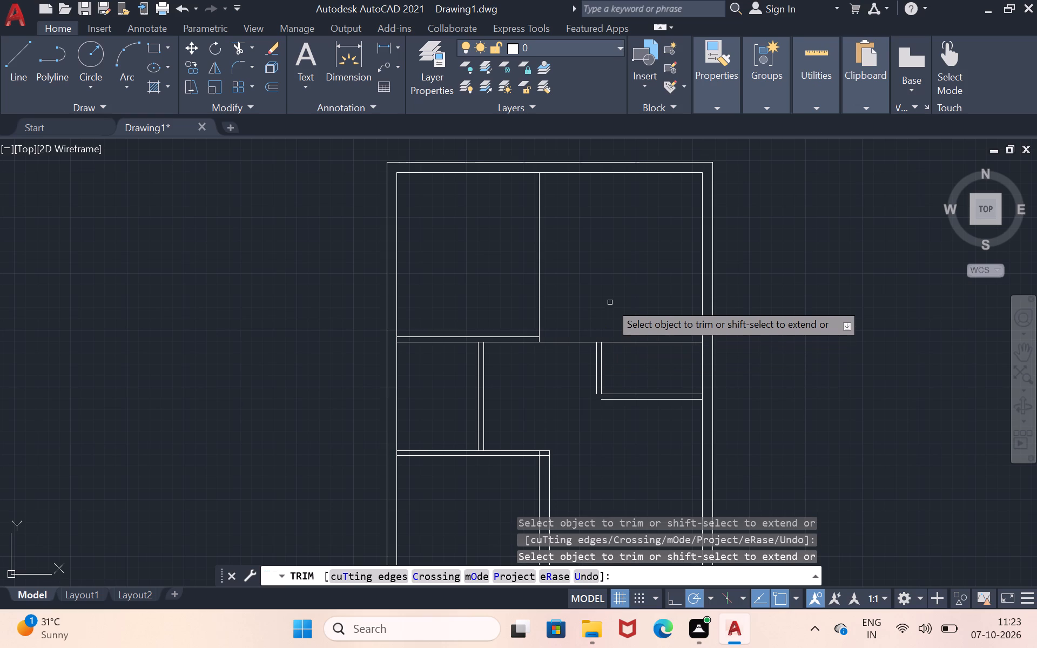
key(Return)
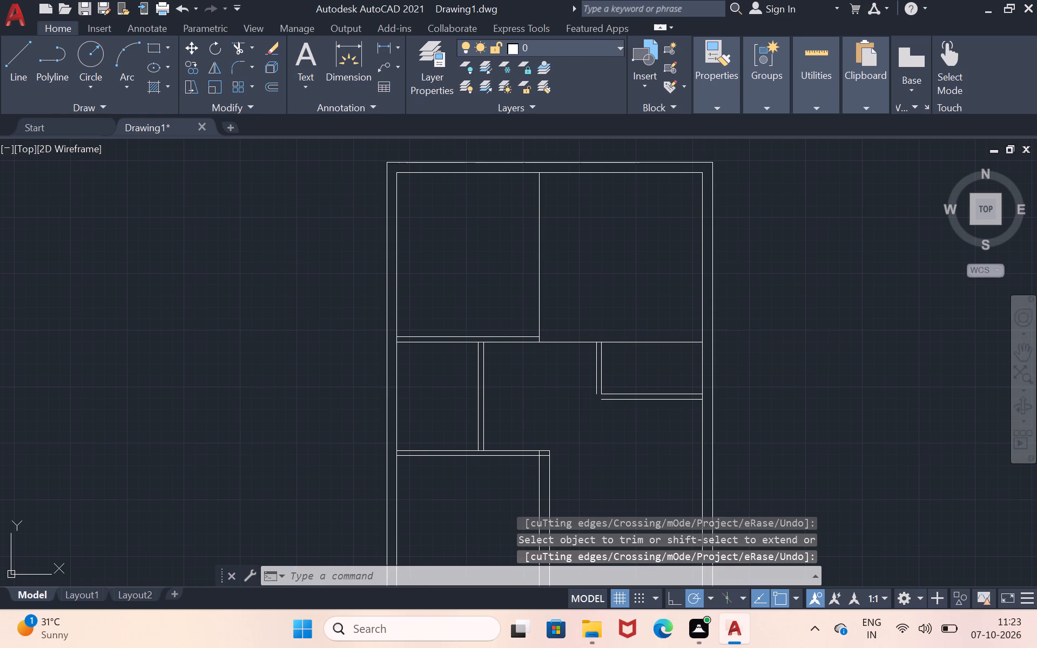
Measure the northeast room's clear width and depth again after the trim.
click(802, 77)
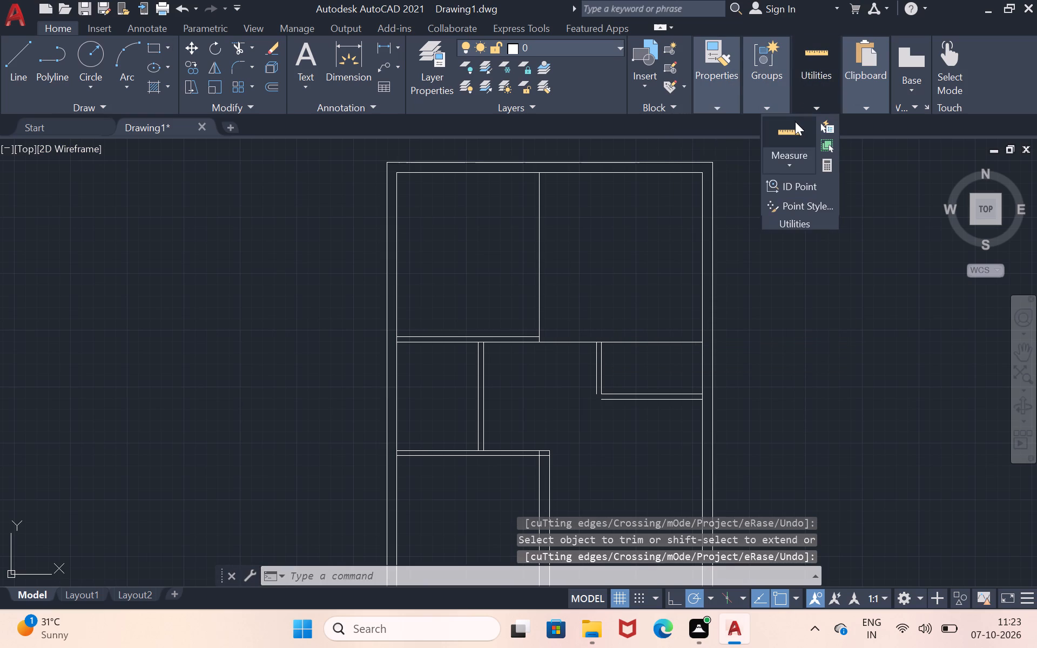
click(795, 122)
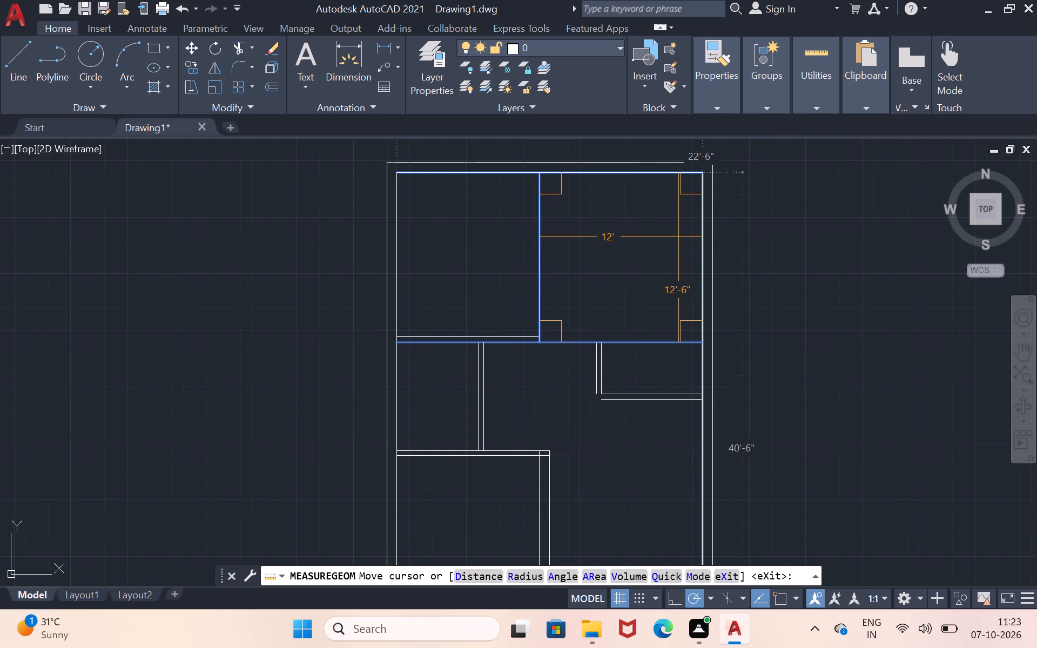
key(Return)
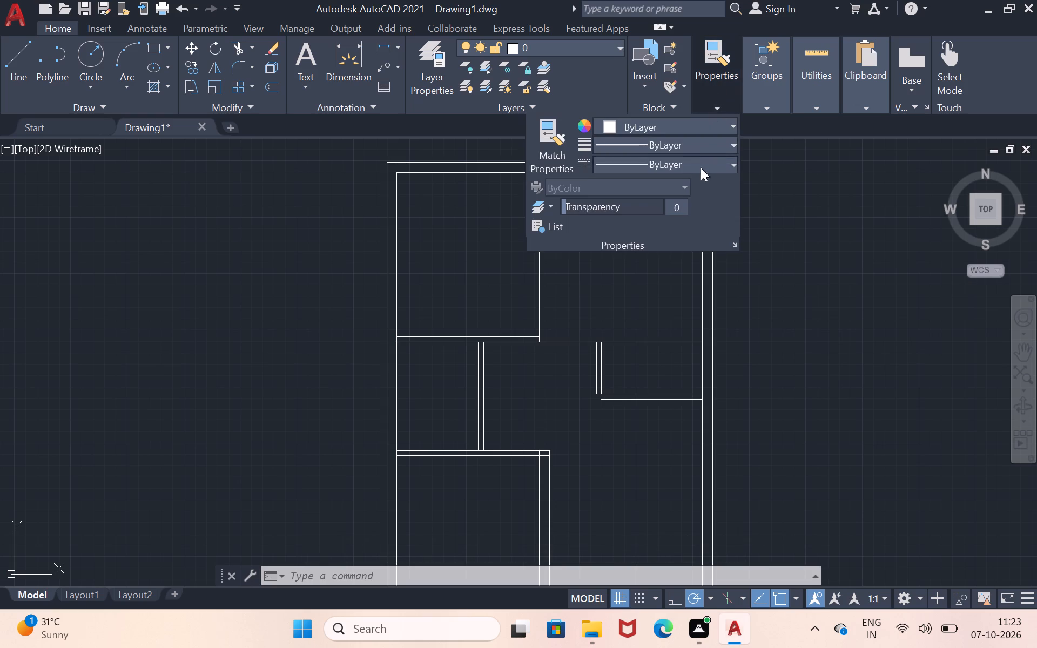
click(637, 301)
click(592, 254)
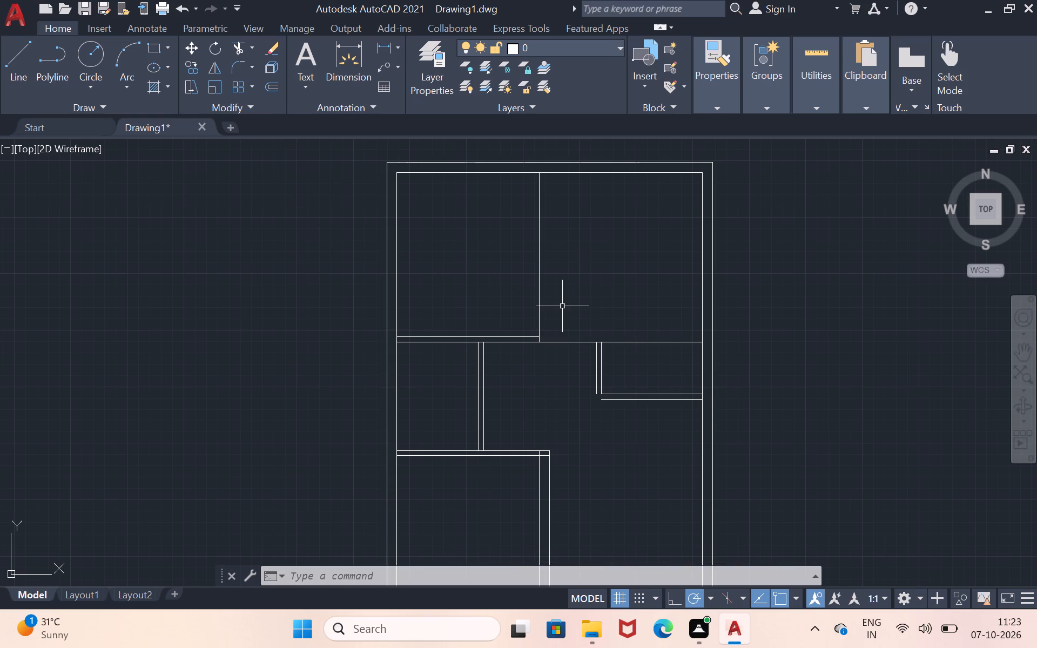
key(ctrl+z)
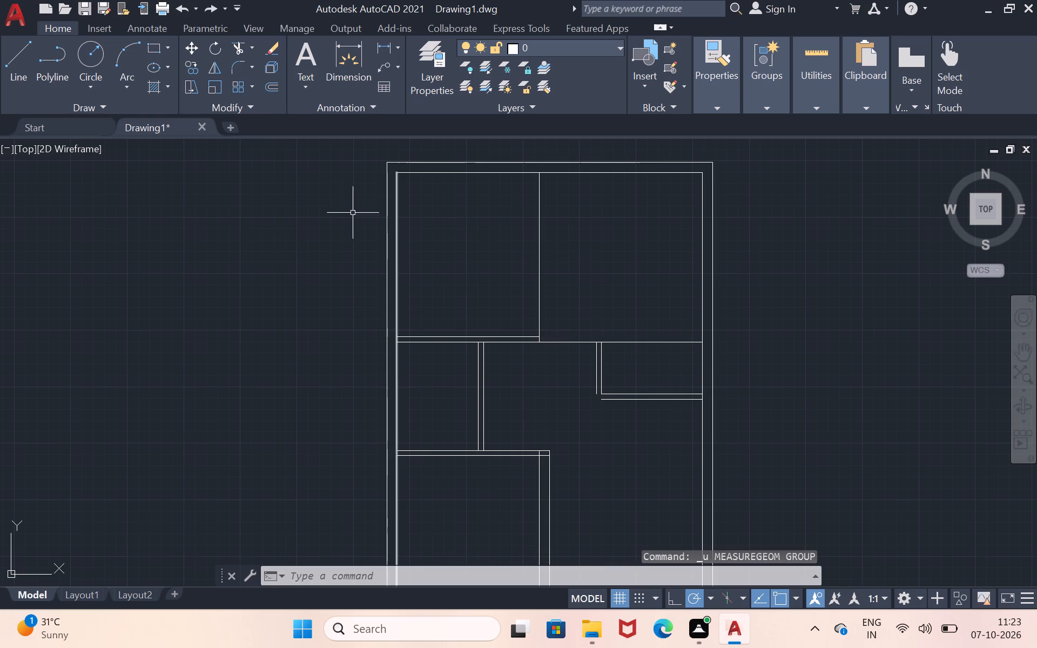
Offset the horizontal partition line below the two northern rooms 4.5" to the north.
click(562, 341)
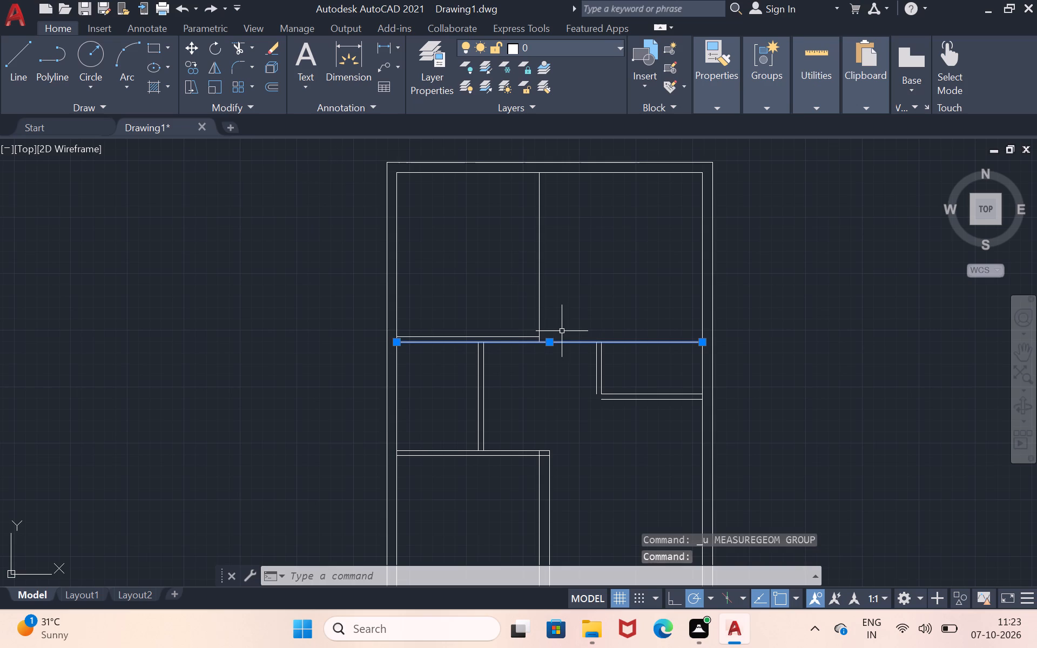
key(o)
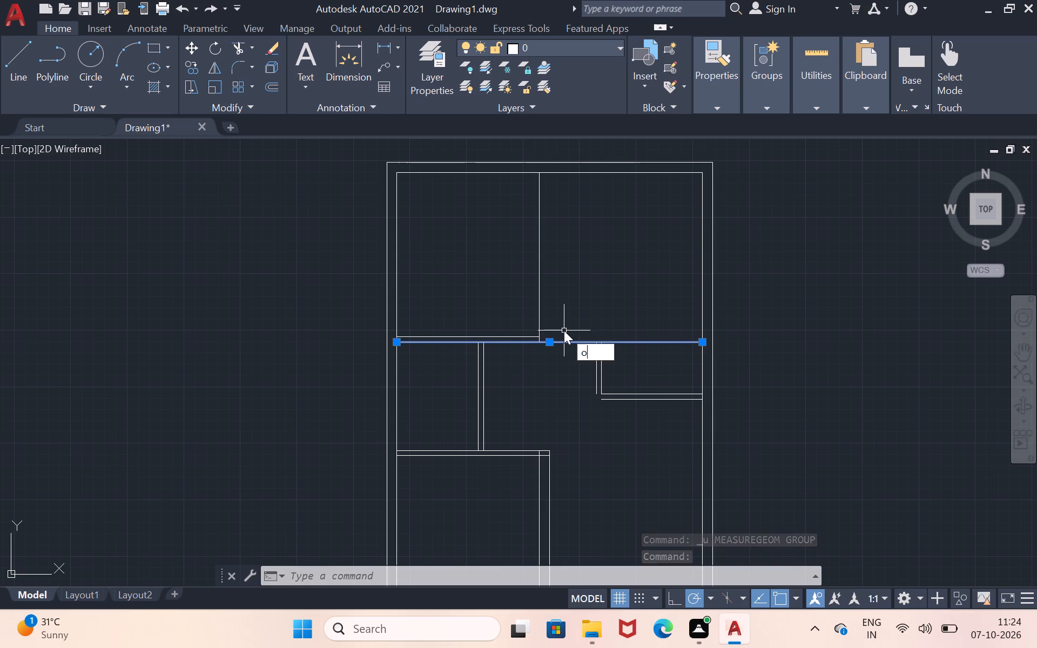
key(Return)
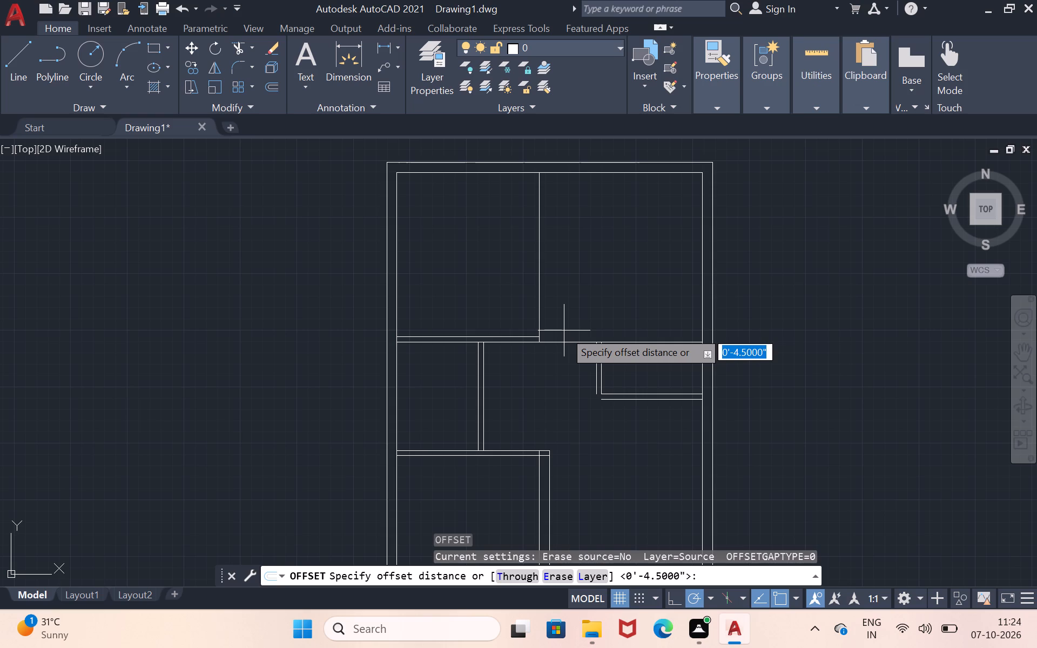
text(4.)
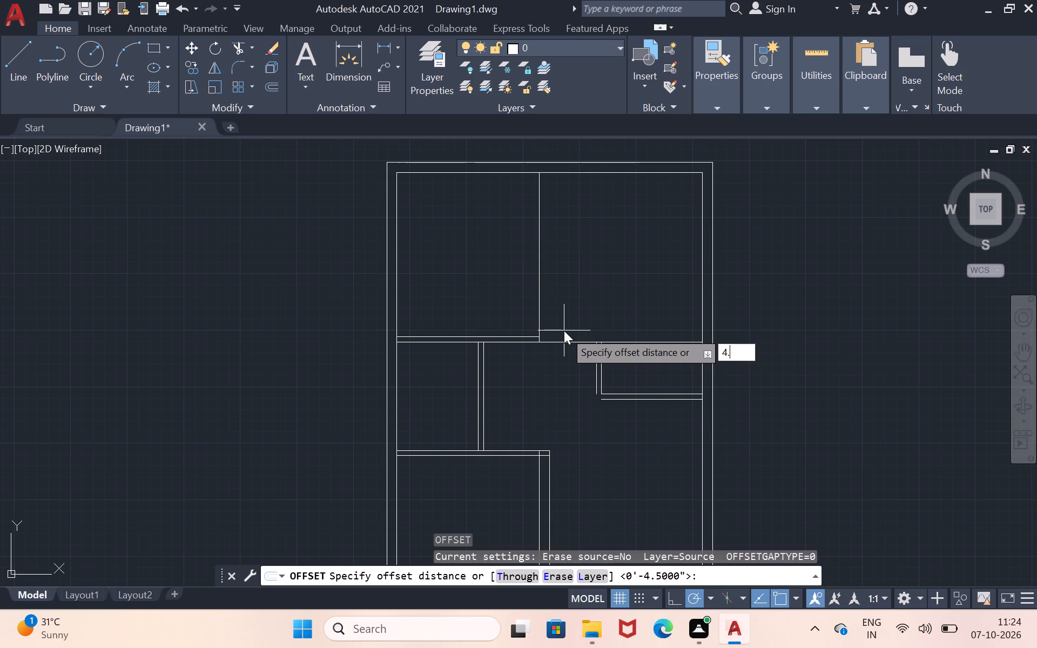
key(5)
key(shift+quotedbl)
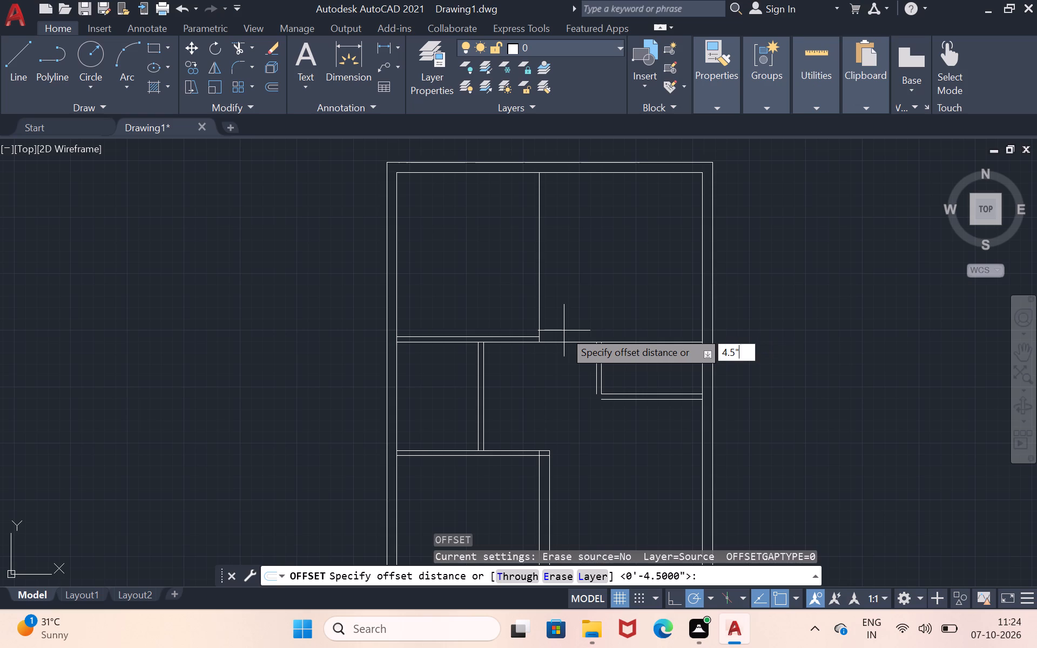
key(Return)
click(565, 332)
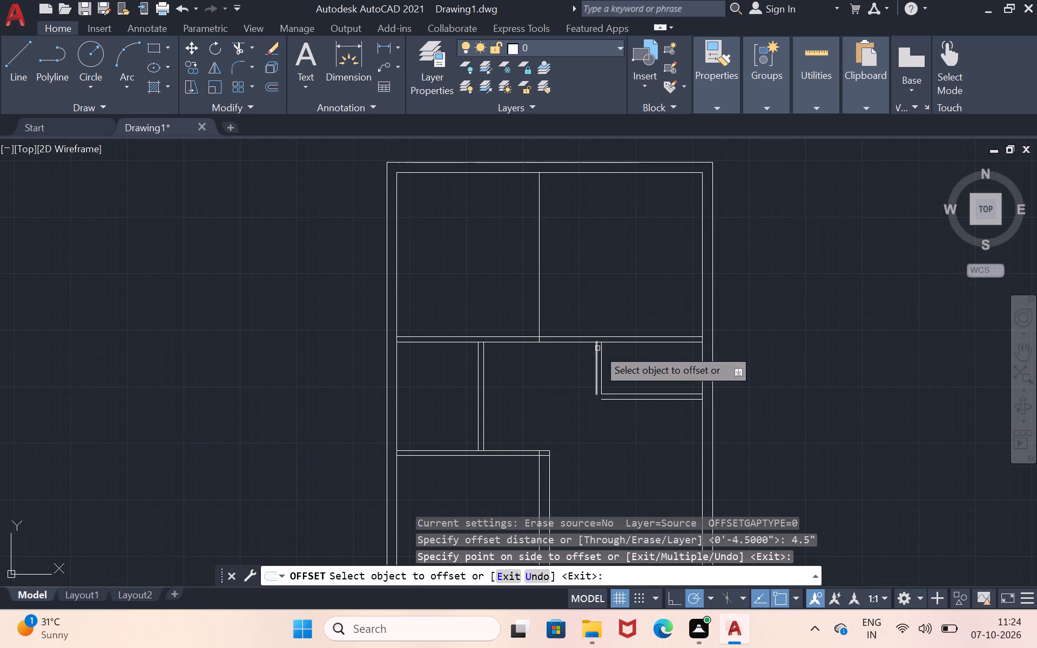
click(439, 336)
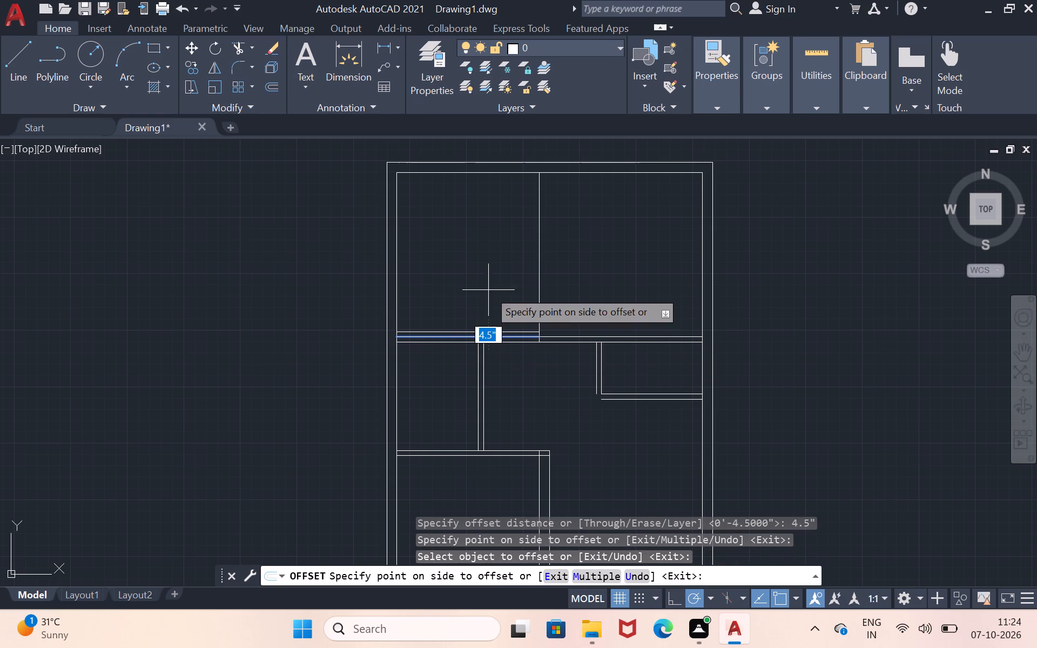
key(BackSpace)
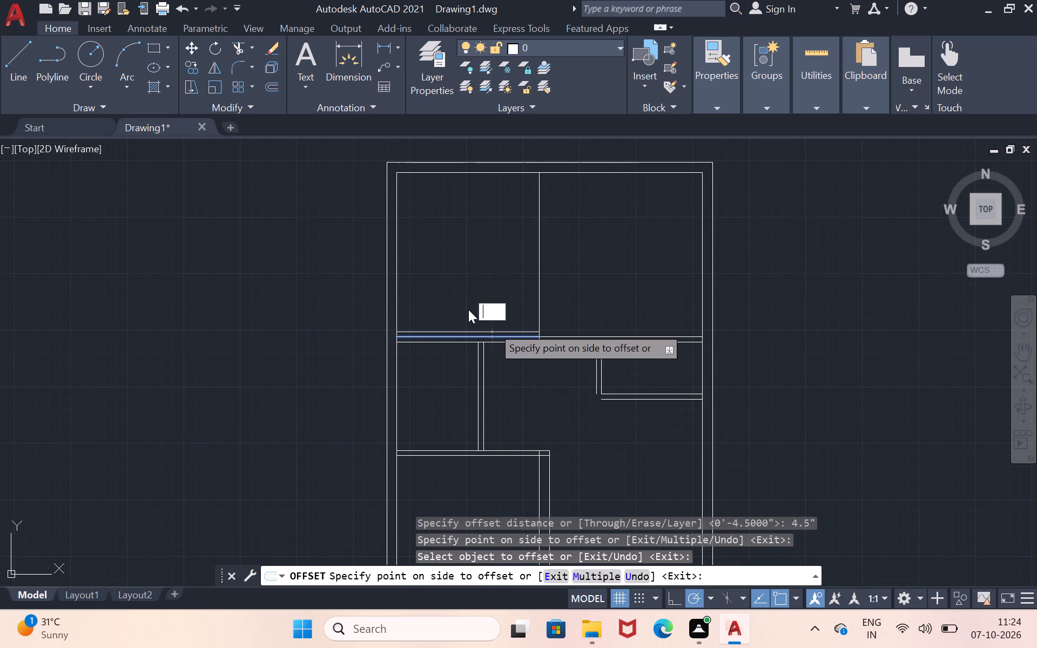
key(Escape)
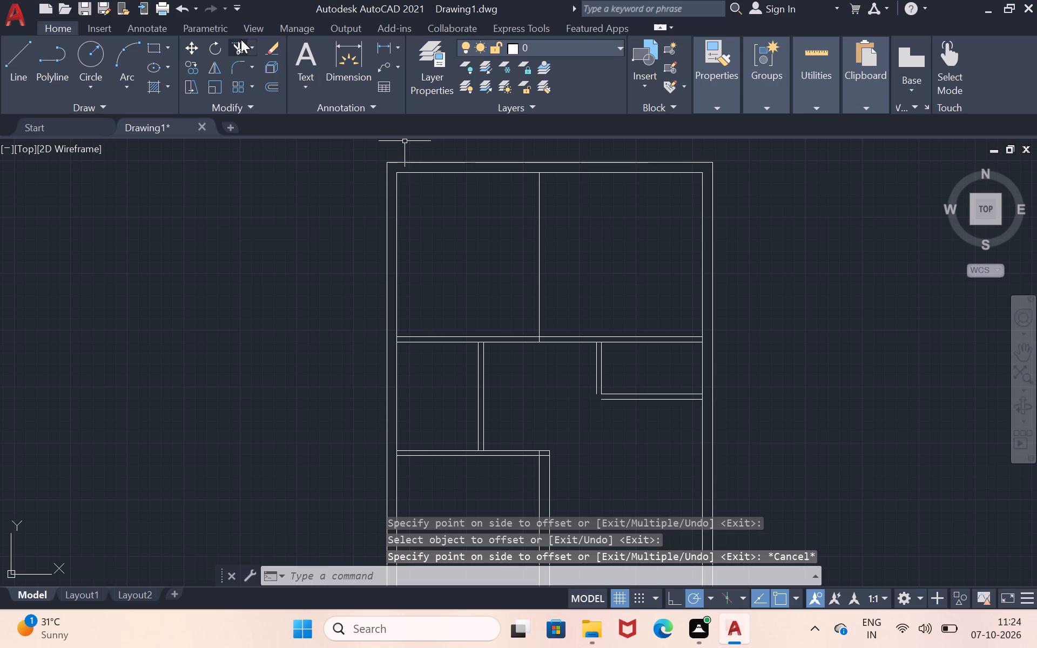
Trim the overlapping upper line of the horizontal partition under the northwest room.
click(241, 39)
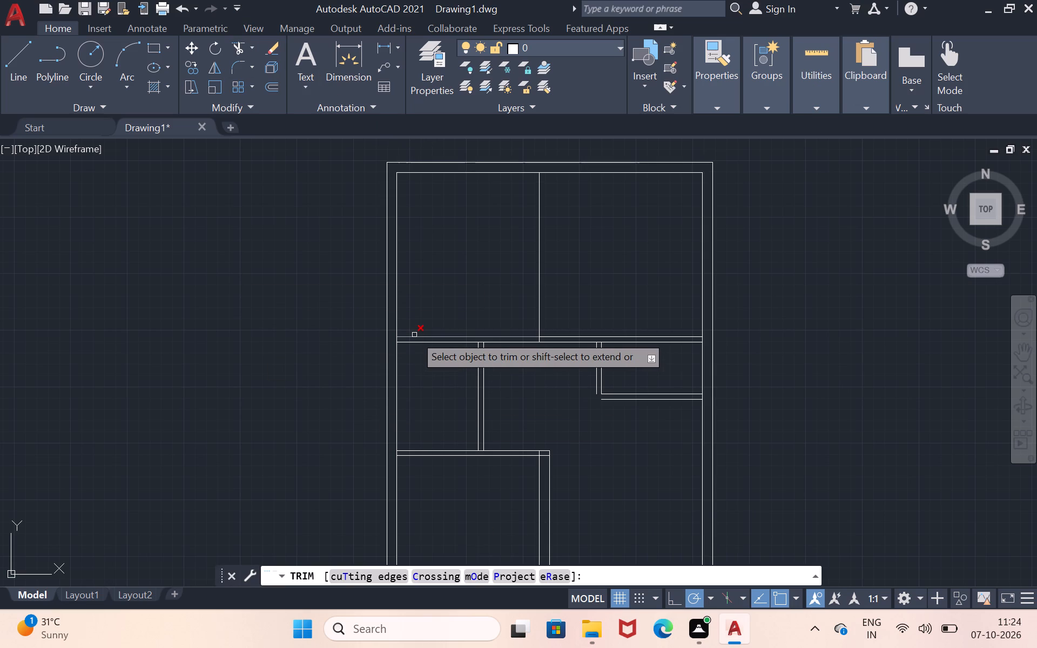
click(414, 335)
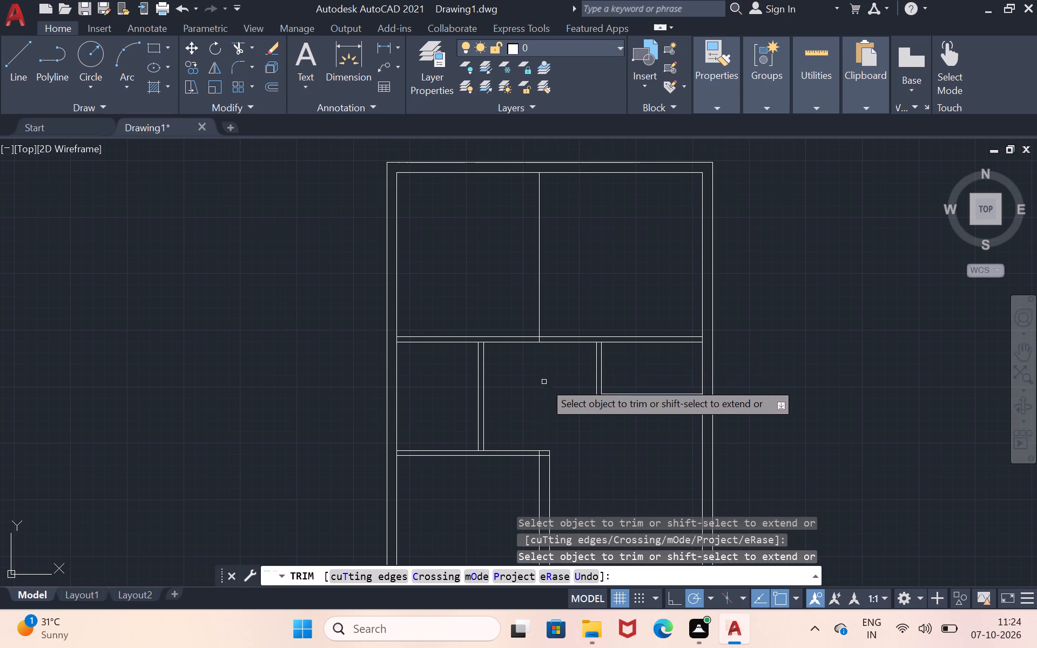
scroll(565, 333, up, 1)
scroll(565, 333, down, 1)
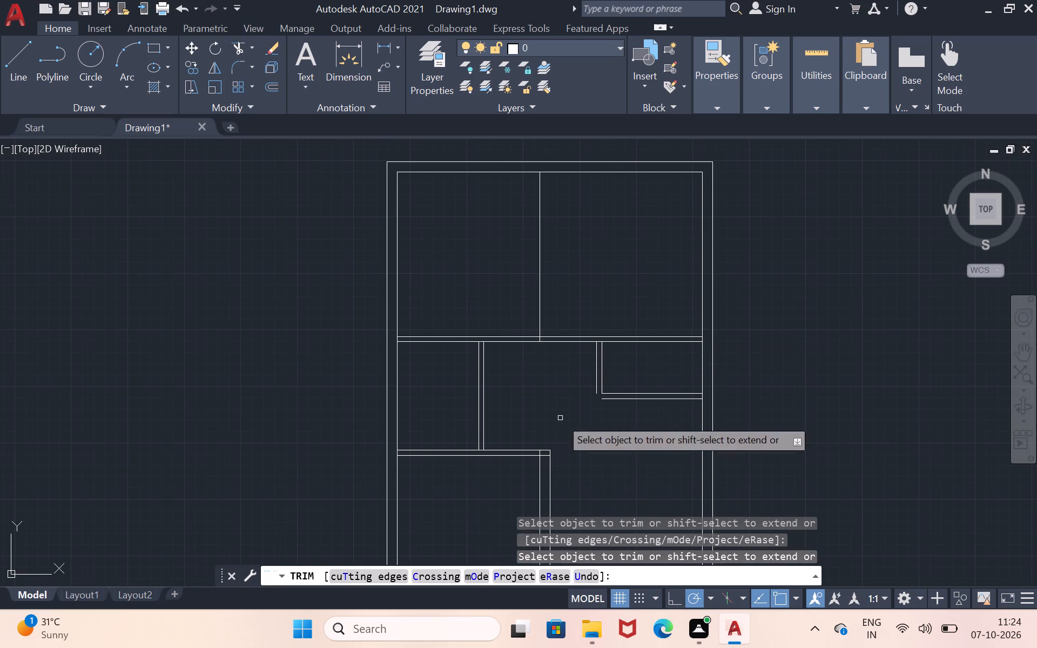
key(Escape)
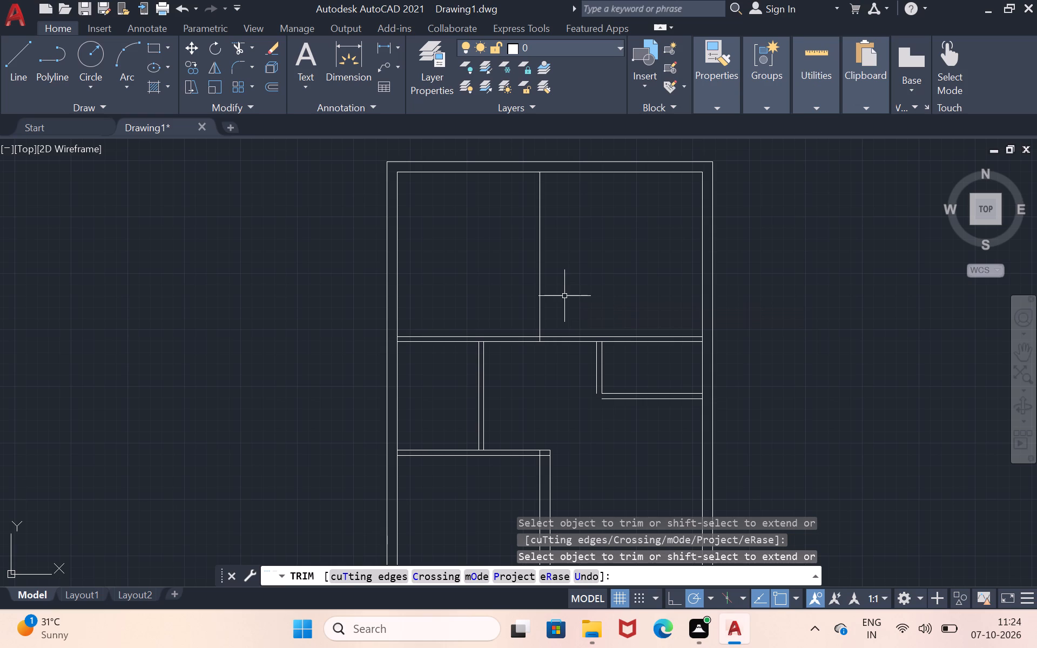
Offset the vertical partition line between the two northern rooms 4.5" to the east.
key(o)
key(Return)
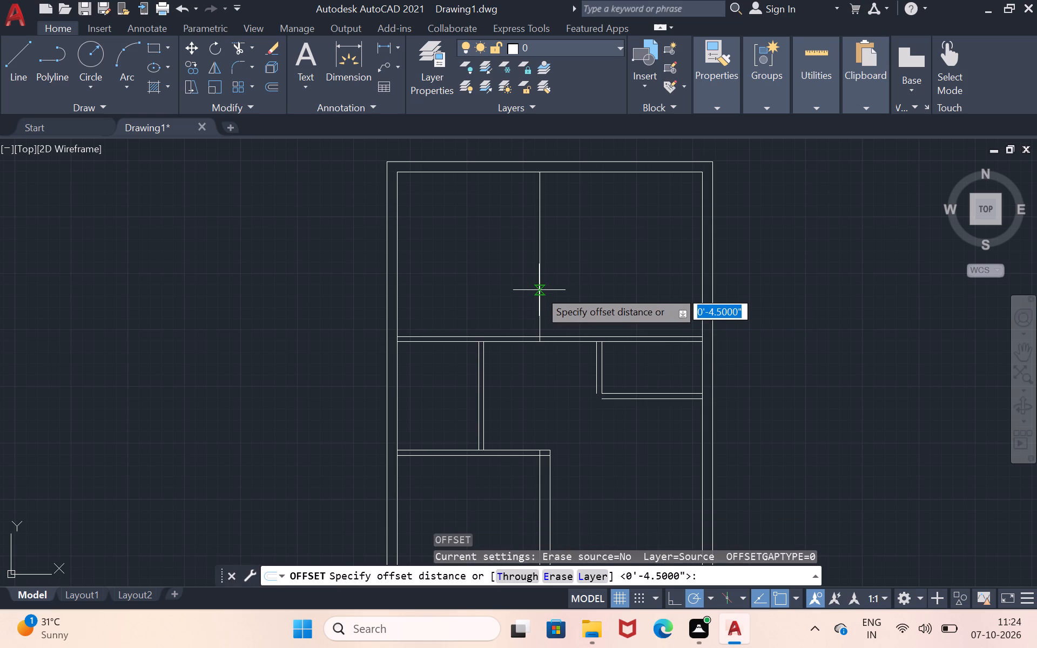
click(539, 290)
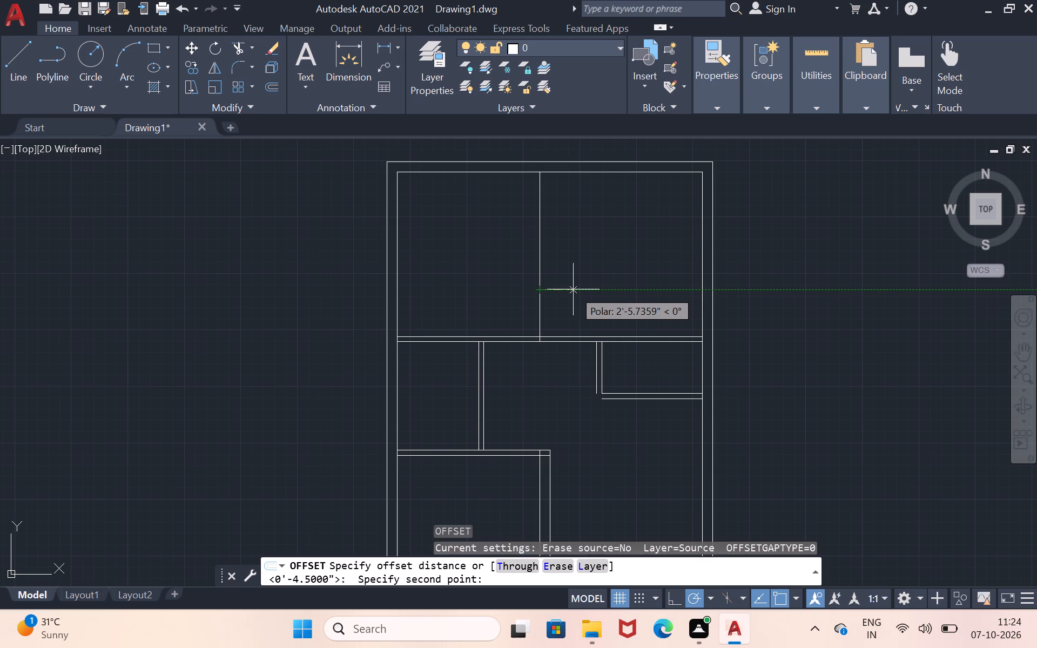
text(4.)
key(5)
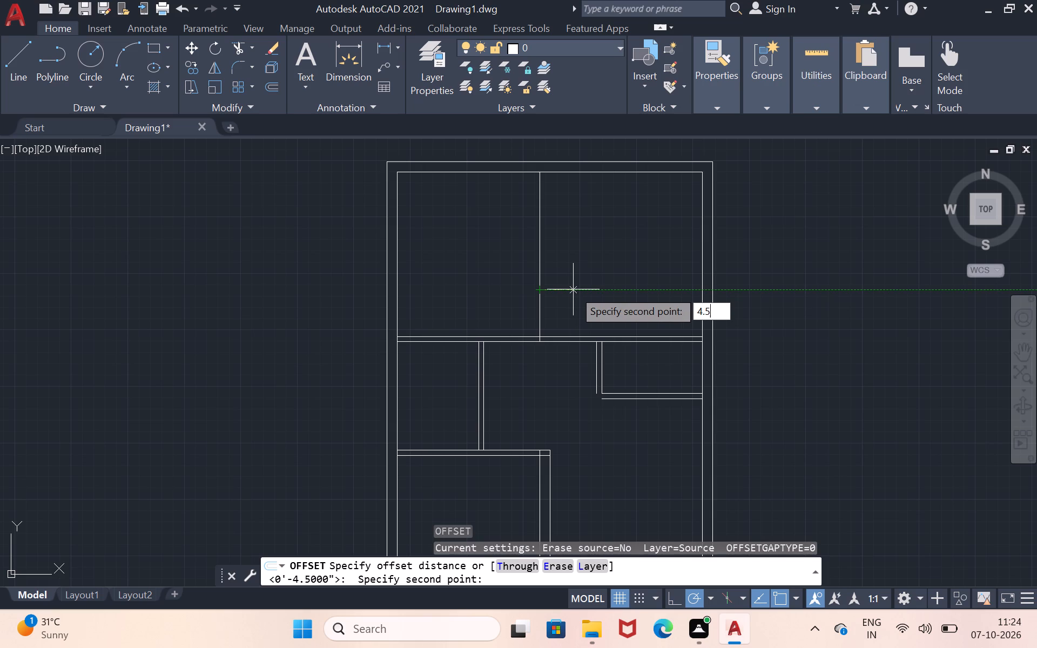
key(shift+quotedbl)
key(Return)
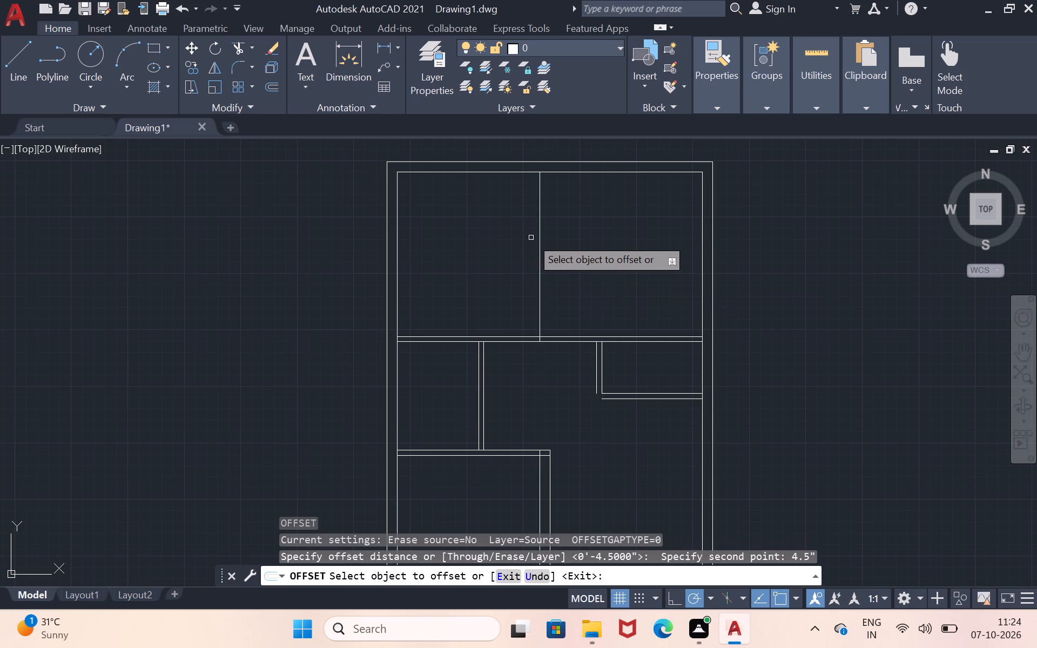
click(538, 249)
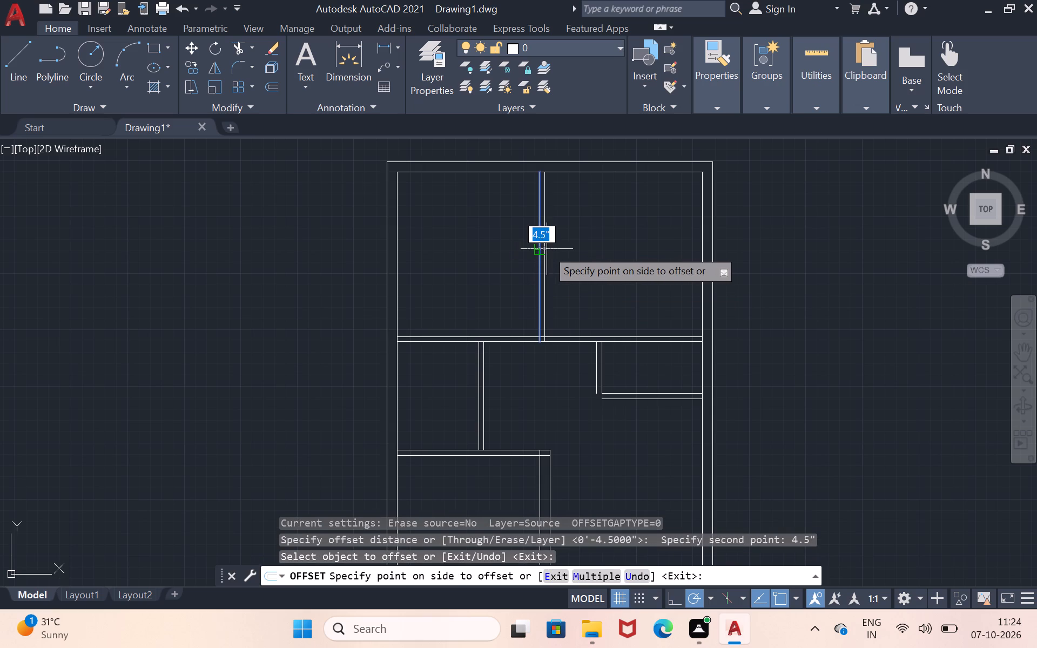
click(547, 249)
scroll(648, 180, down, 1)
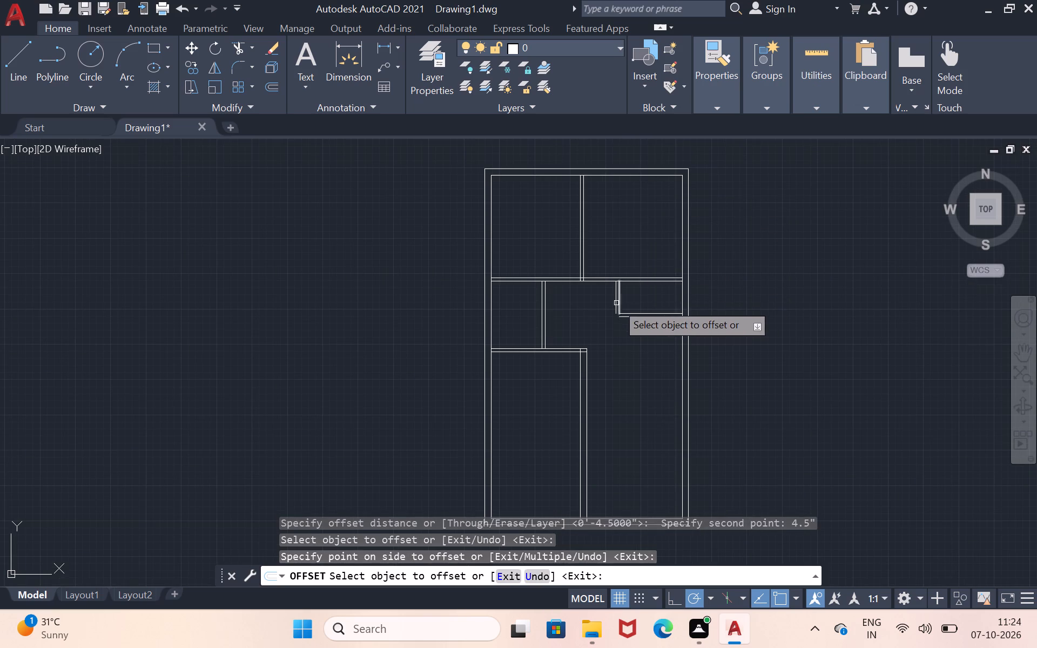
scroll(614, 288, up, 1)
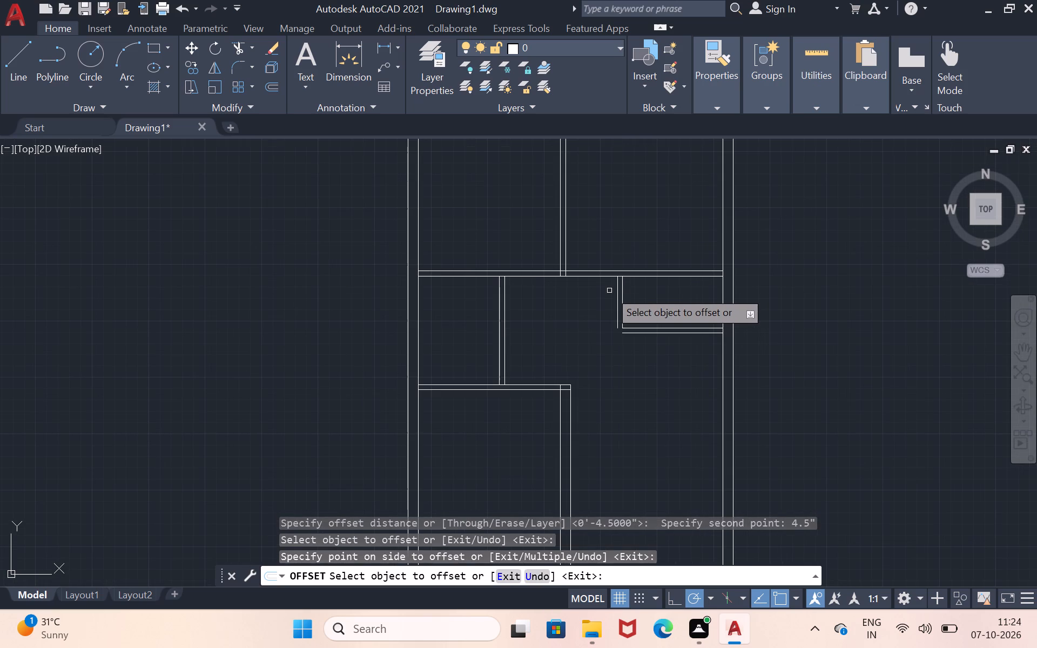
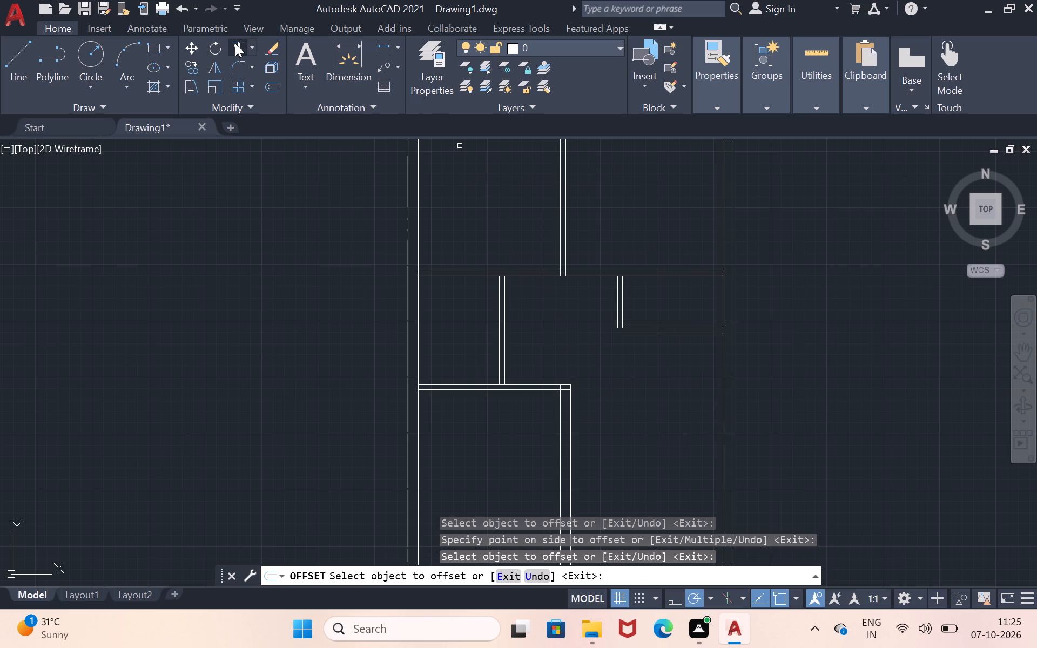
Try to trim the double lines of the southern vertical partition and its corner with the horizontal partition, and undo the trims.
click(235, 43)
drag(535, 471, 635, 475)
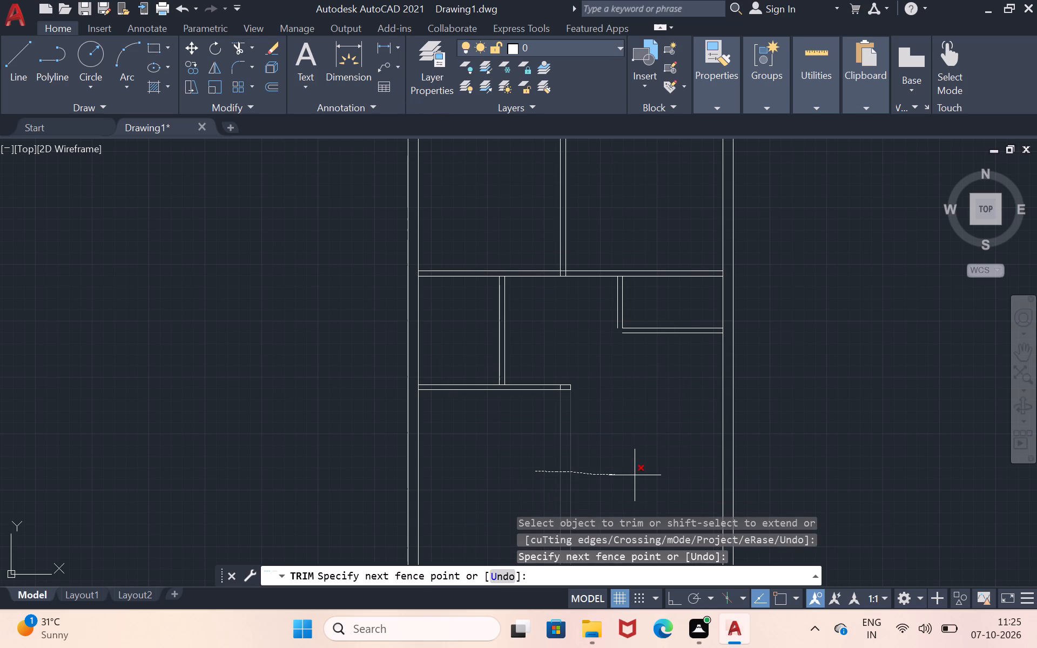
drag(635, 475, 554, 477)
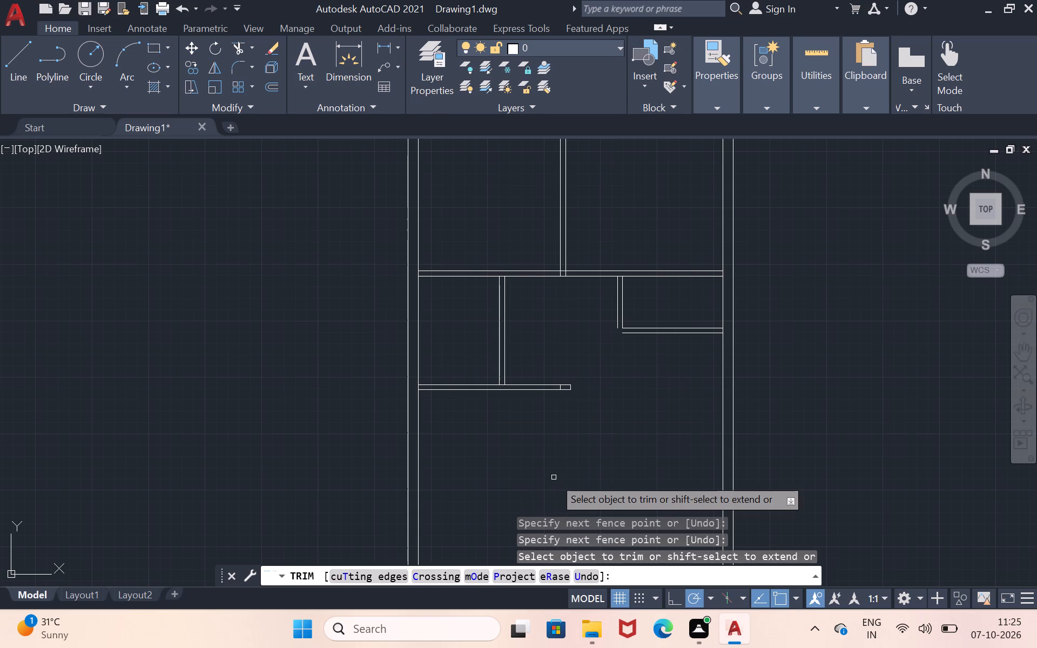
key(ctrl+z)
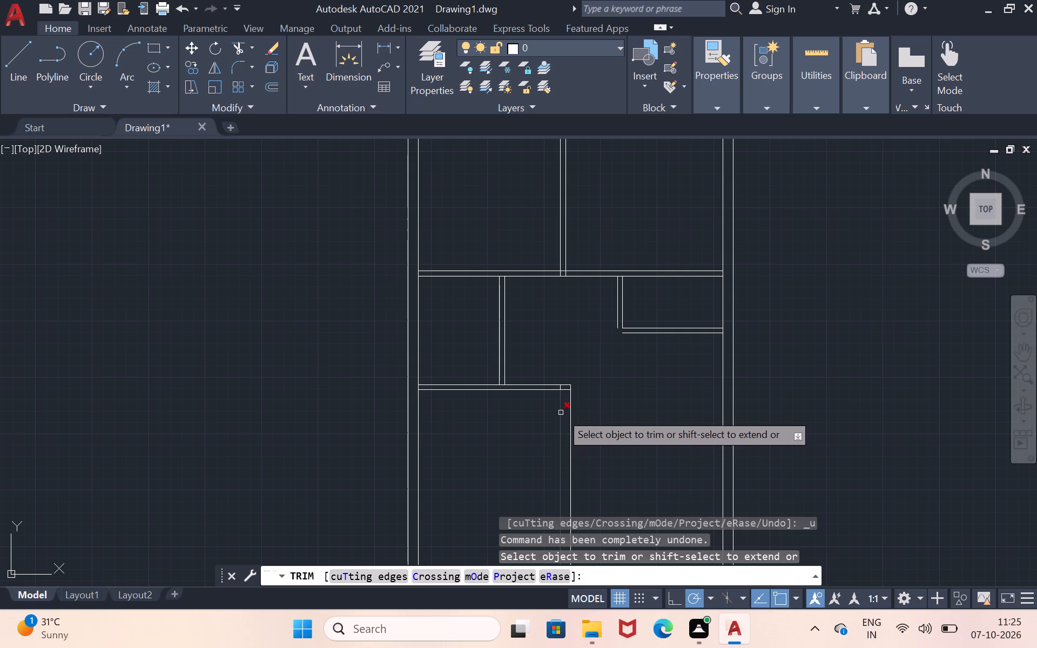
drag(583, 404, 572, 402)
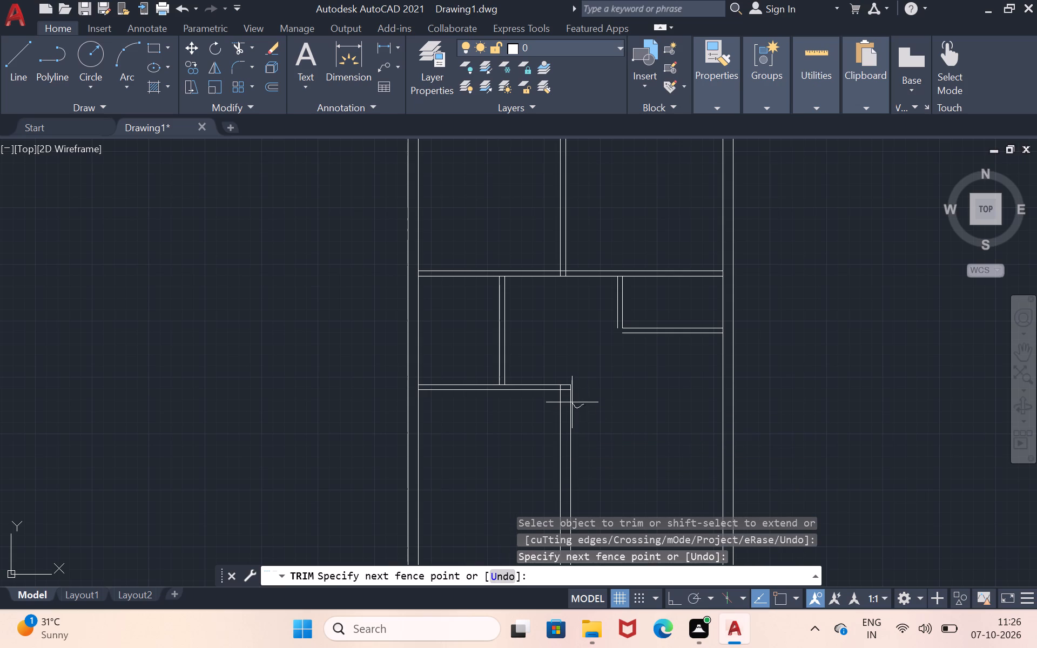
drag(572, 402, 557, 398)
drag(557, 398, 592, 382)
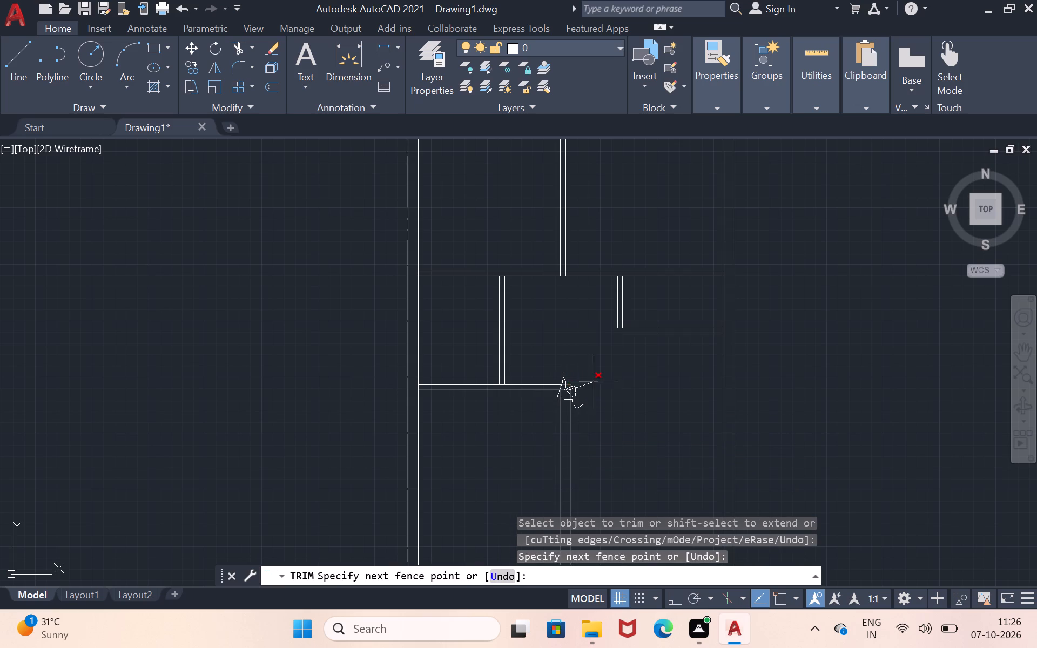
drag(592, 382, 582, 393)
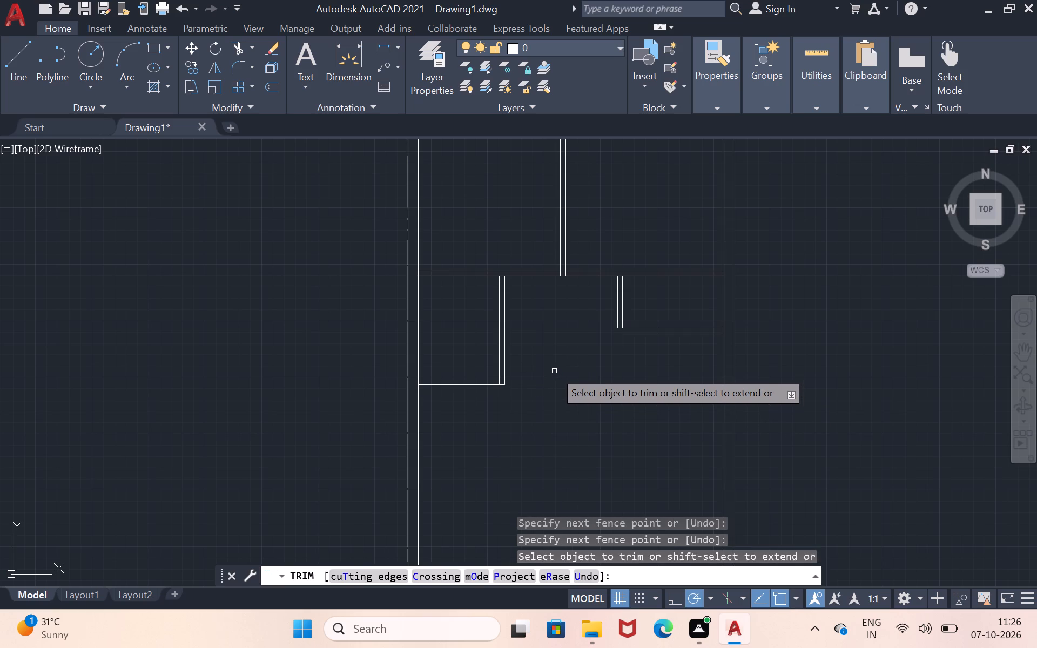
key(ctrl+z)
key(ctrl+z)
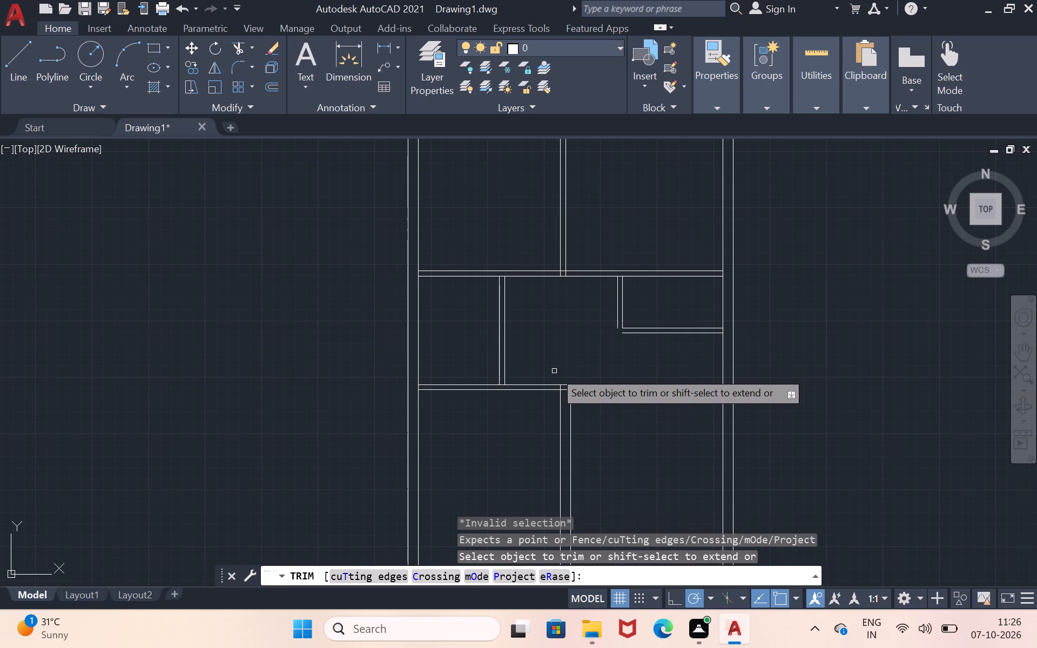
Trim the east line of the southern vertical partition and the leftover stub at its northern corner.
click(569, 409)
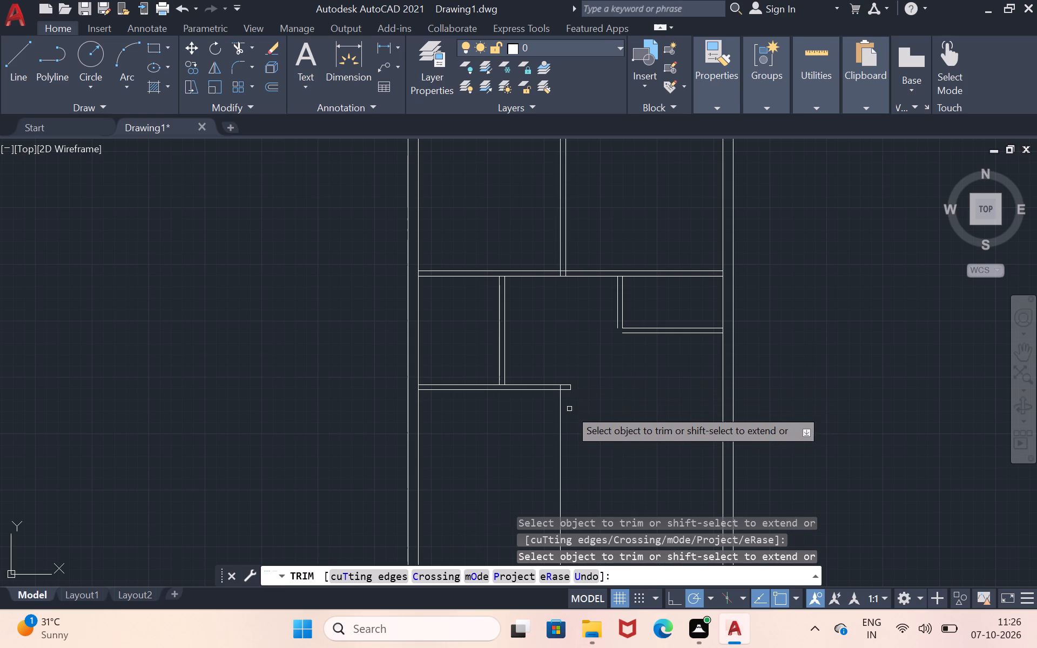
drag(567, 396, 569, 390)
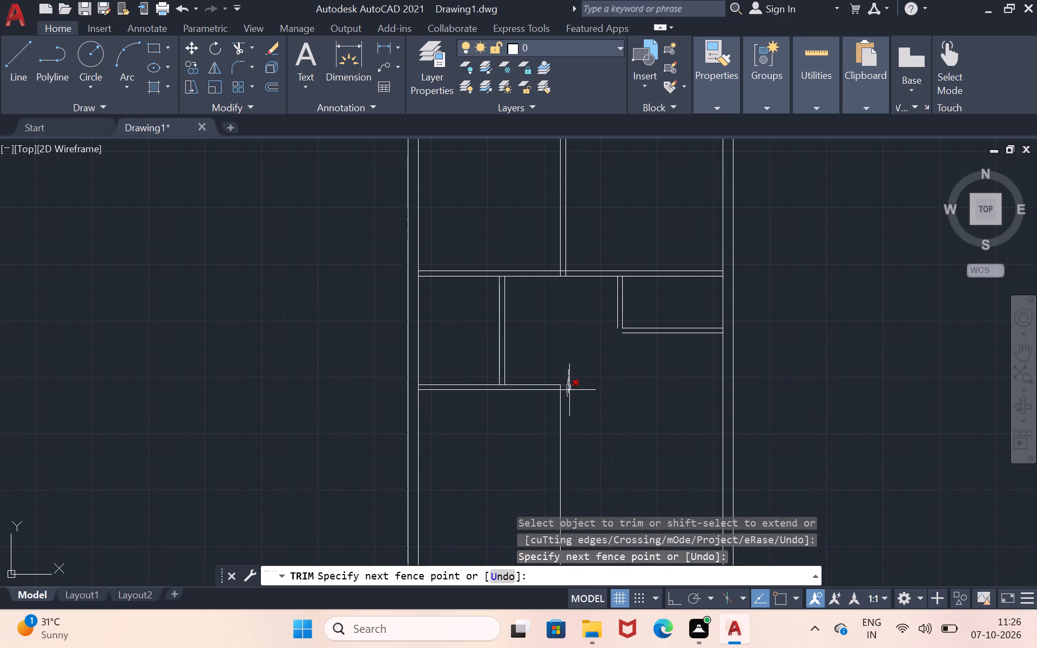
drag(569, 390, 575, 384)
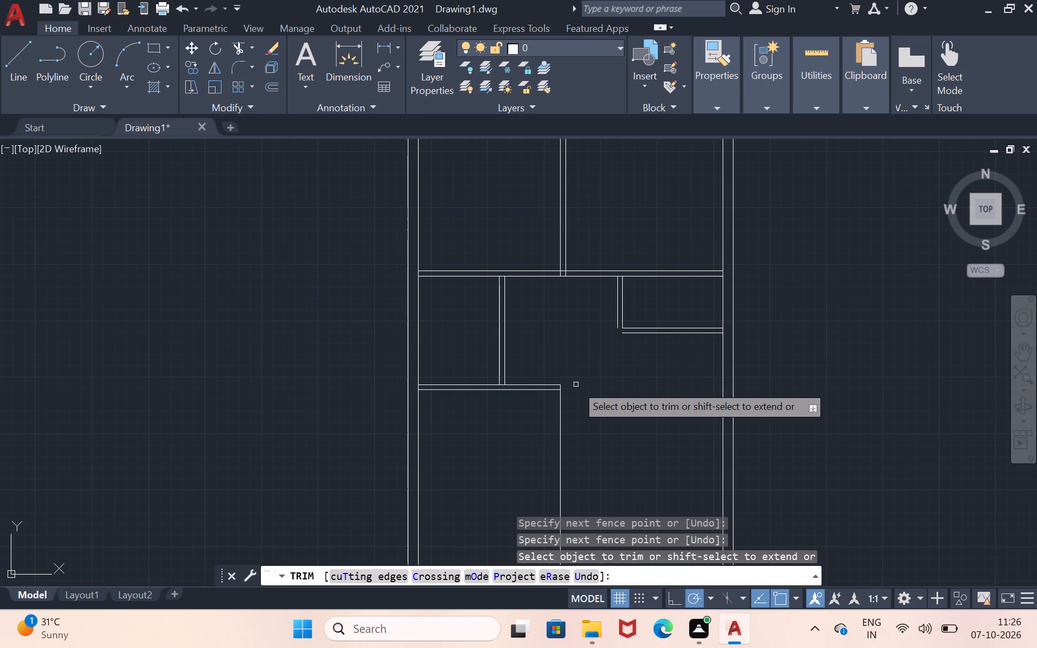
Offset the inner line of the south outer wall 8'6" to the north.
scroll(574, 431, down, 3)
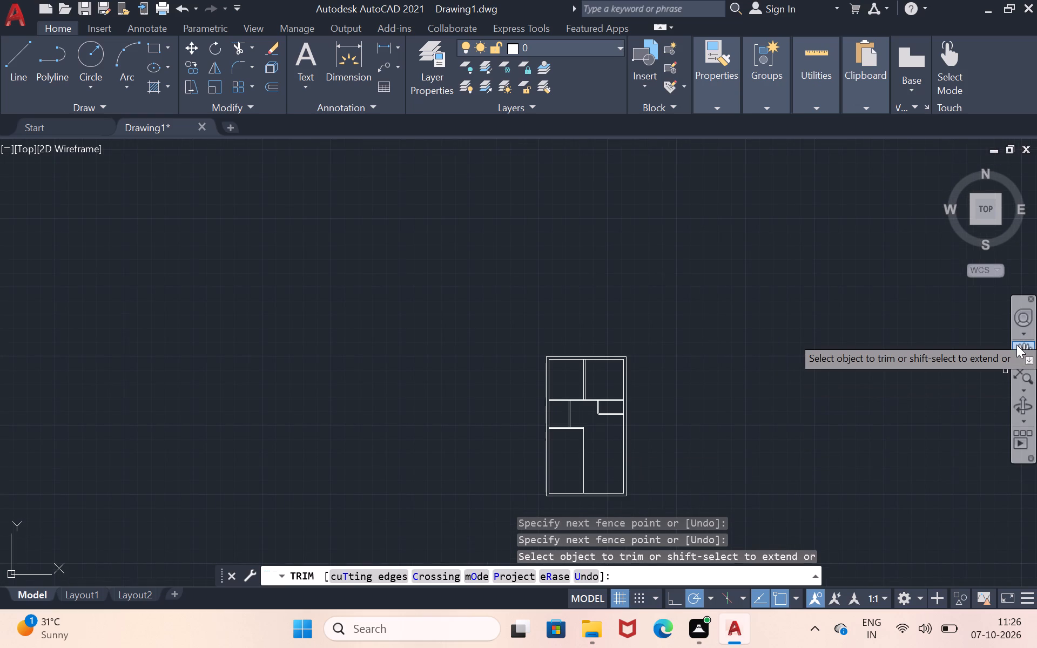
click(1019, 345)
drag(856, 436, 870, 258)
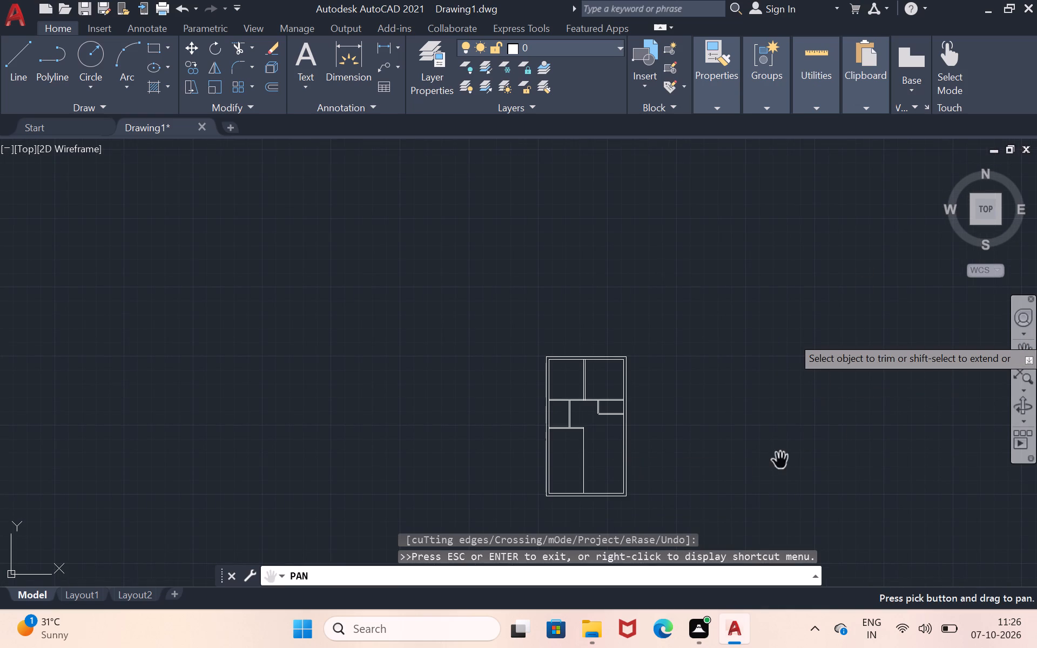
drag(675, 451, 732, 401)
scroll(608, 466, up, 2)
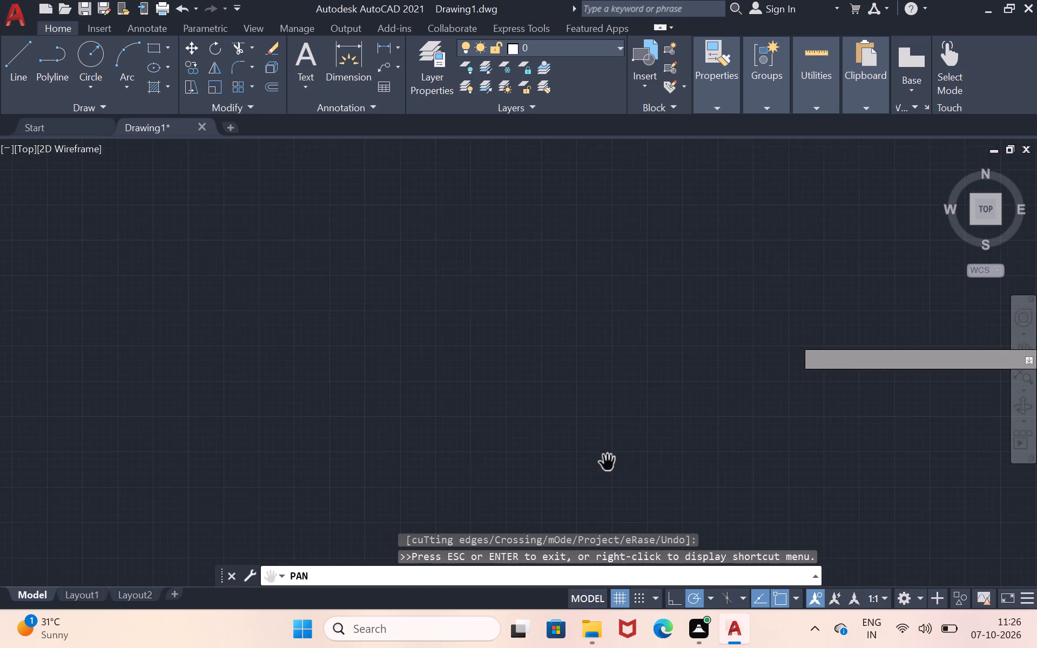
scroll(607, 461, down, 2)
drag(655, 222, 564, 371)
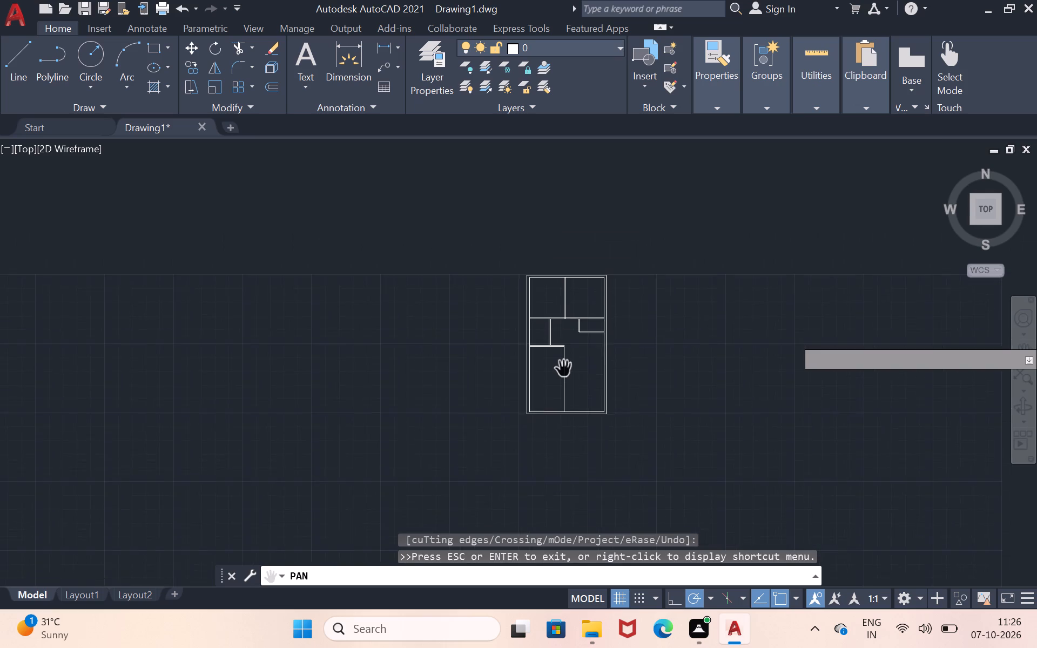
scroll(564, 367, up, 4)
drag(582, 448, 596, 315)
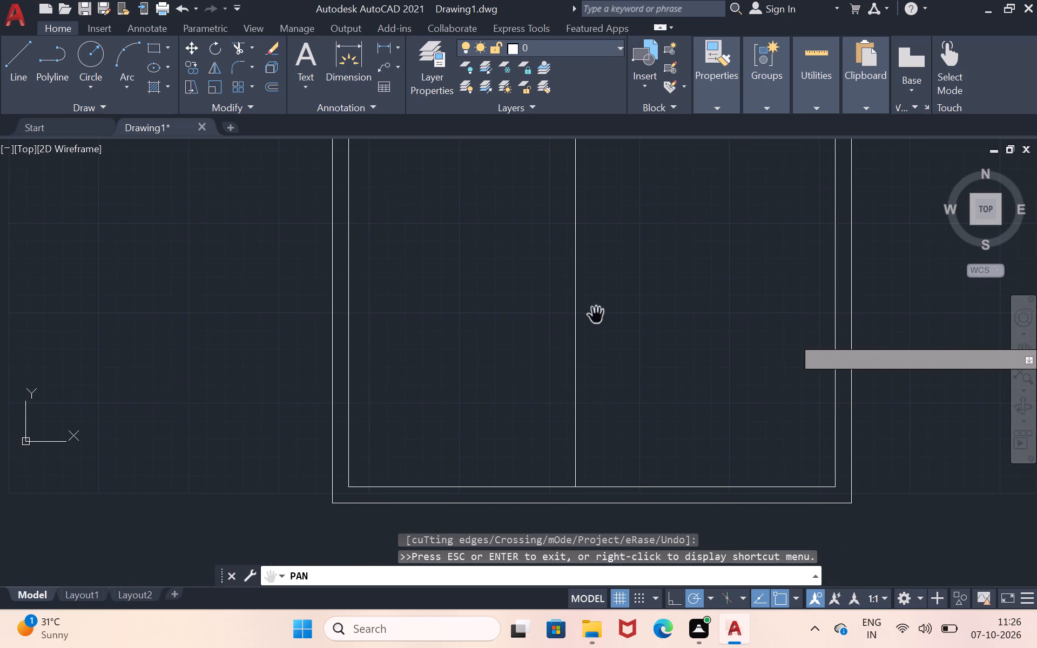
scroll(596, 321, down, 1)
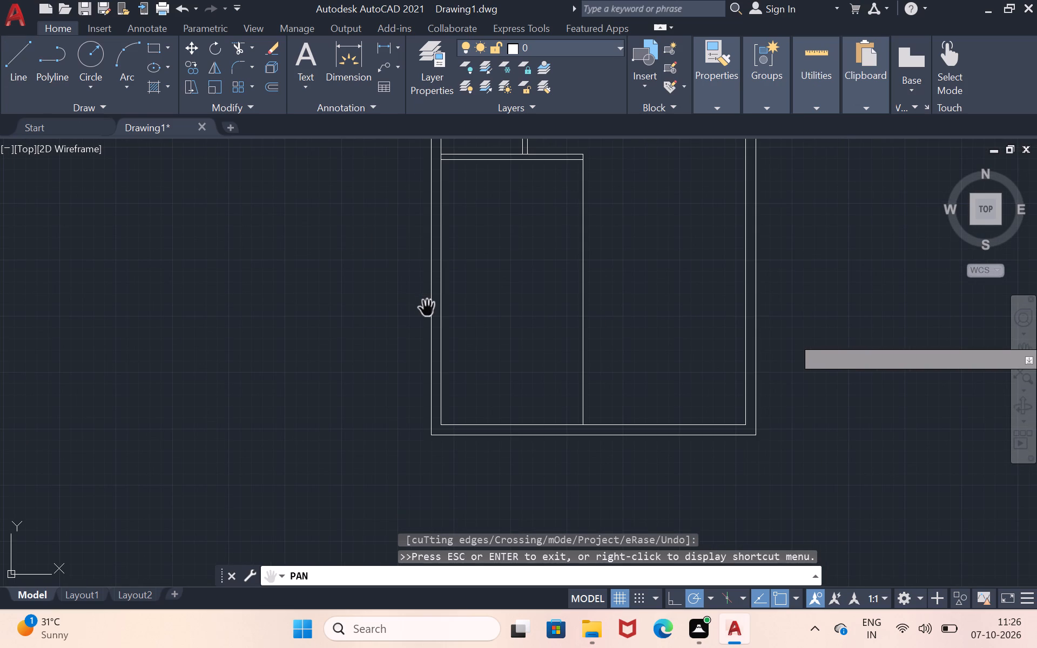
key(o)
key(Return)
key(Escape)
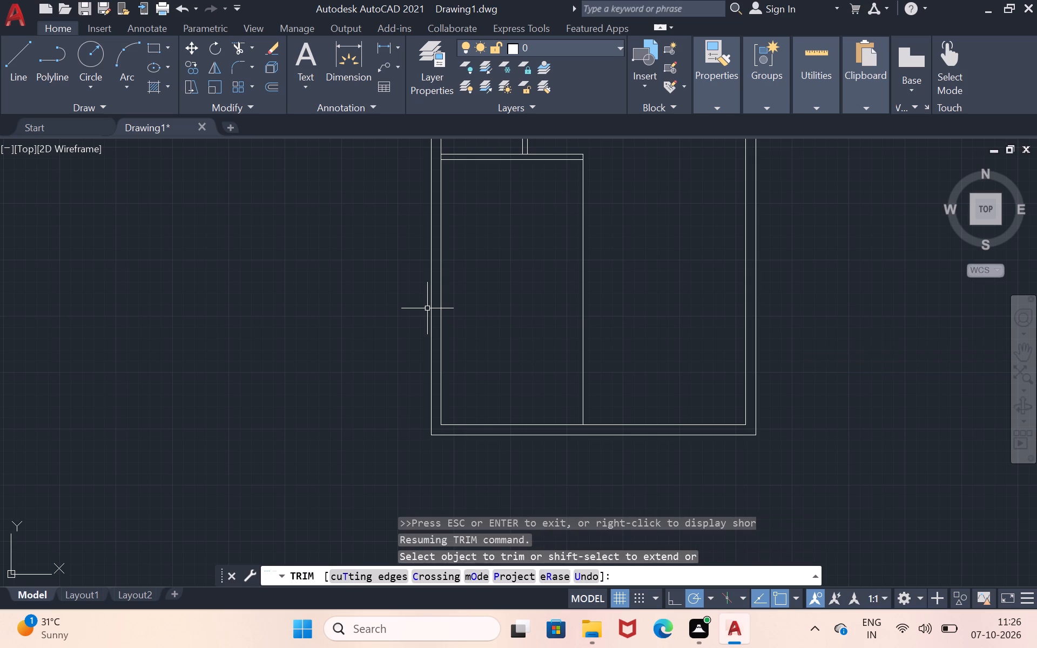
key(o)
key(Return)
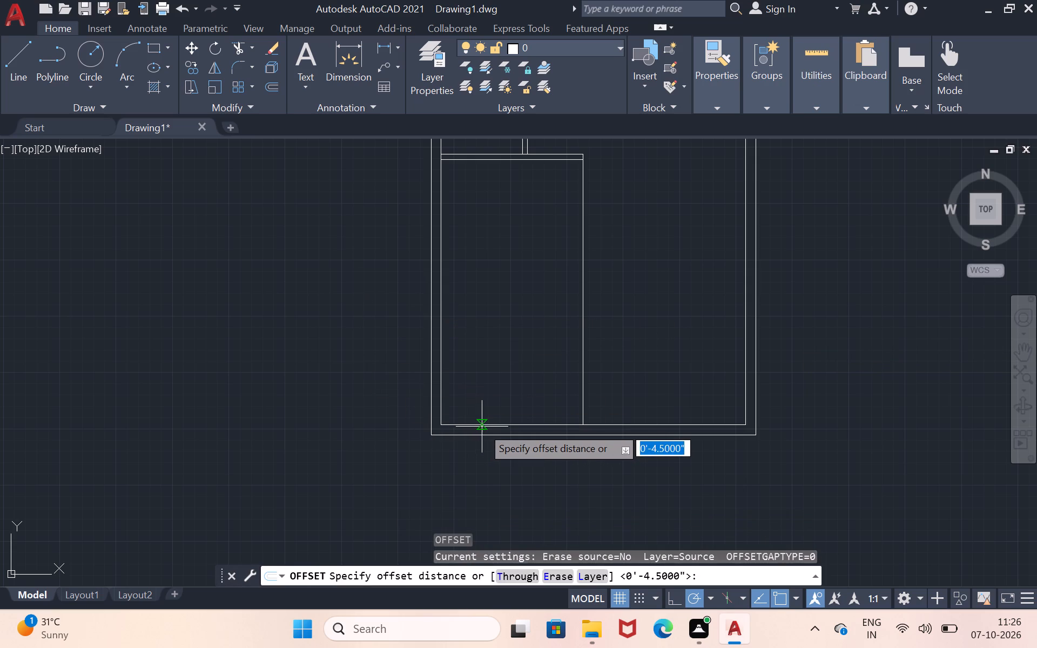
scroll(478, 428, up, 3)
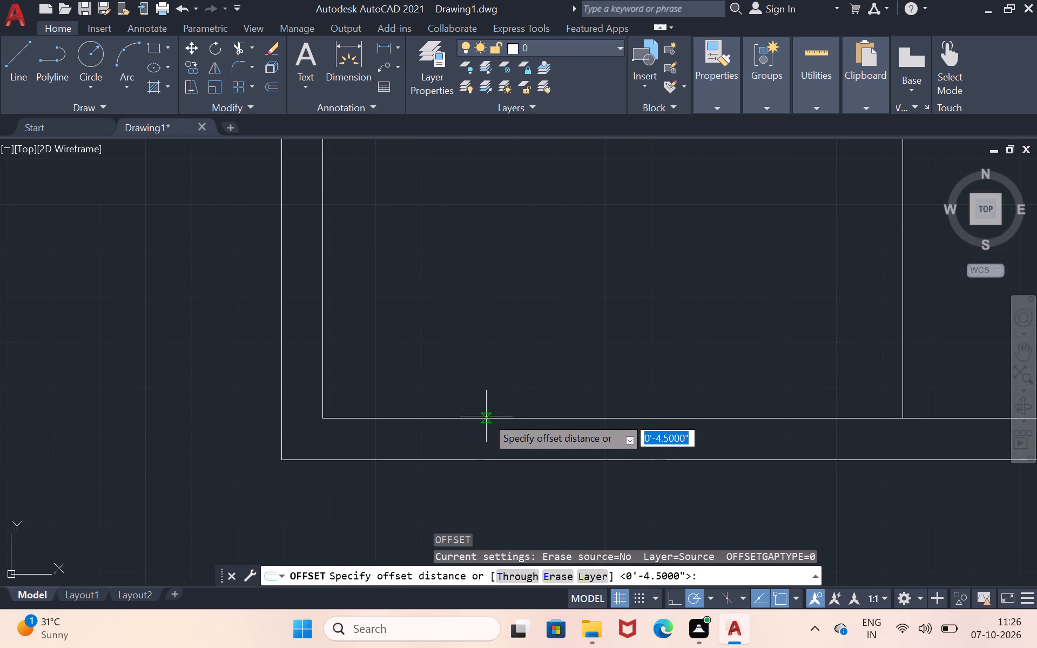
scroll(487, 422, up, 2)
click(491, 418)
scroll(493, 299, up, 1)
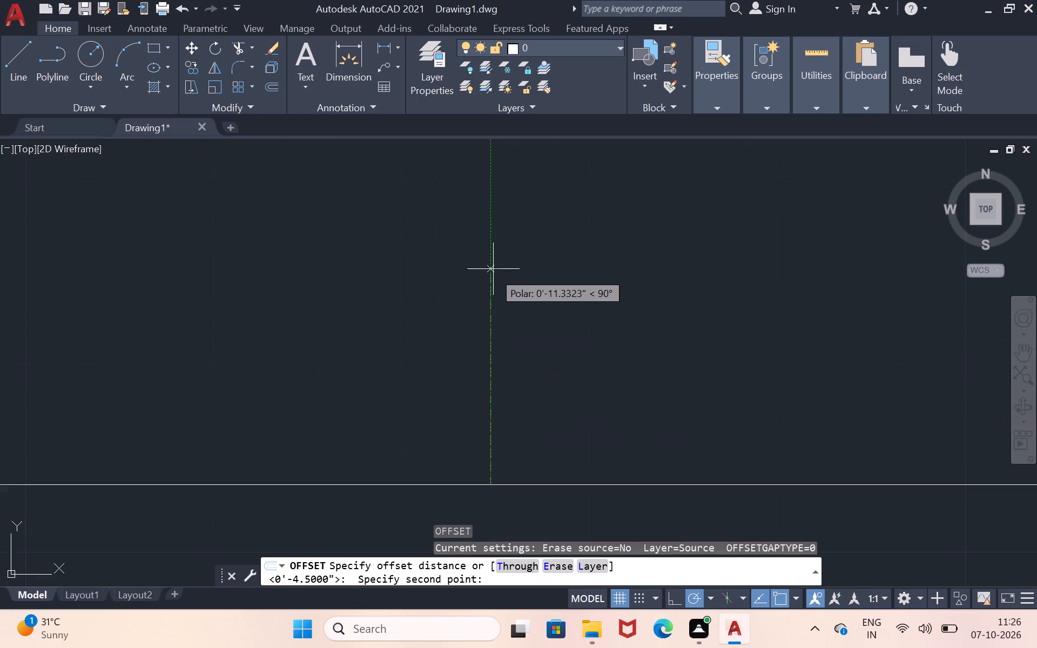
scroll(495, 259, down, 3)
scroll(495, 259, up, 4)
scroll(495, 258, down, 6)
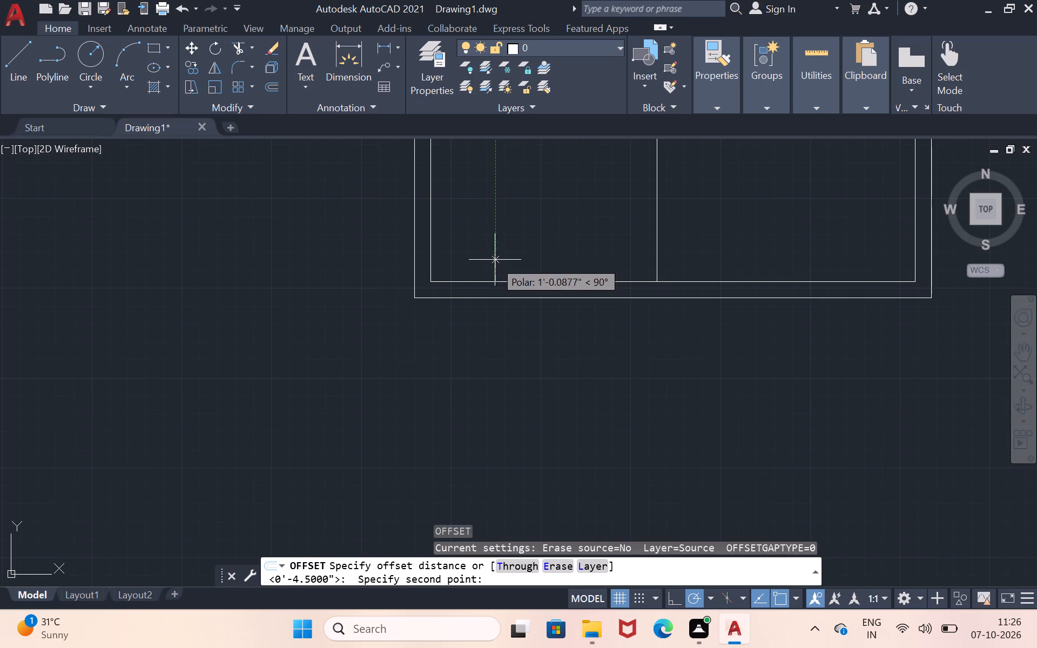
click(1024, 352)
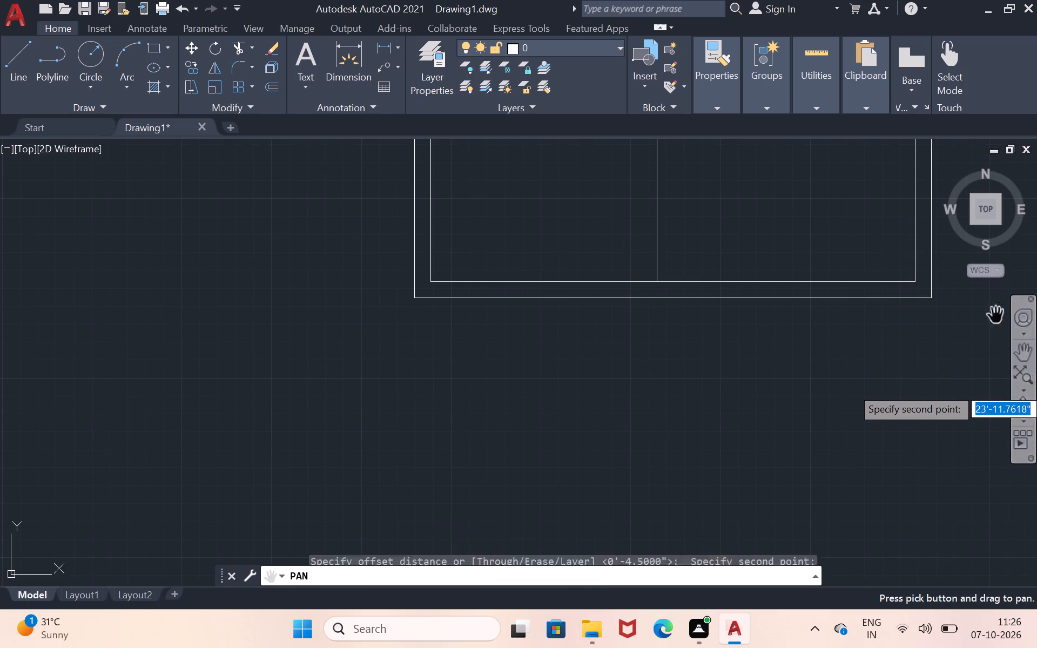
drag(702, 236, 633, 444)
scroll(641, 431, down, 1)
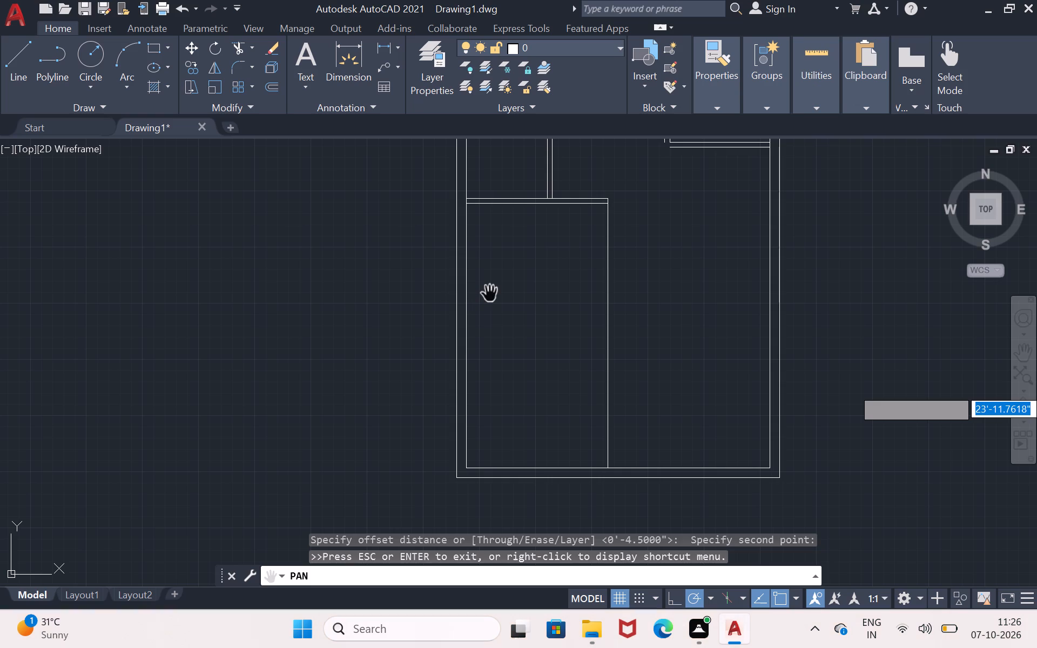
key(Return)
key(Escape)
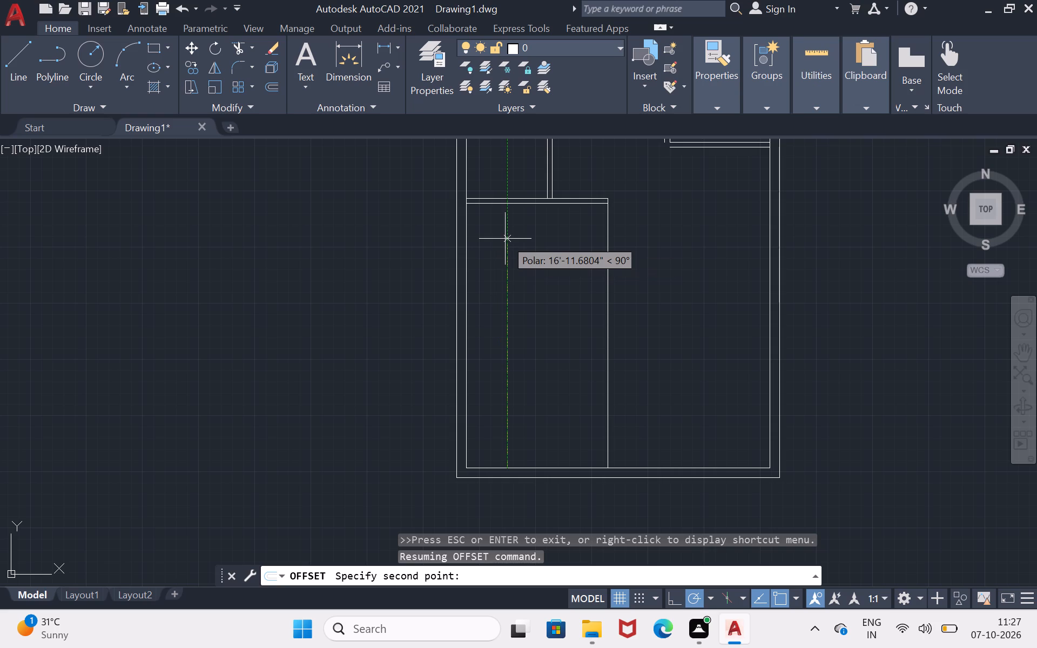
key(8)
key(apostrophe)
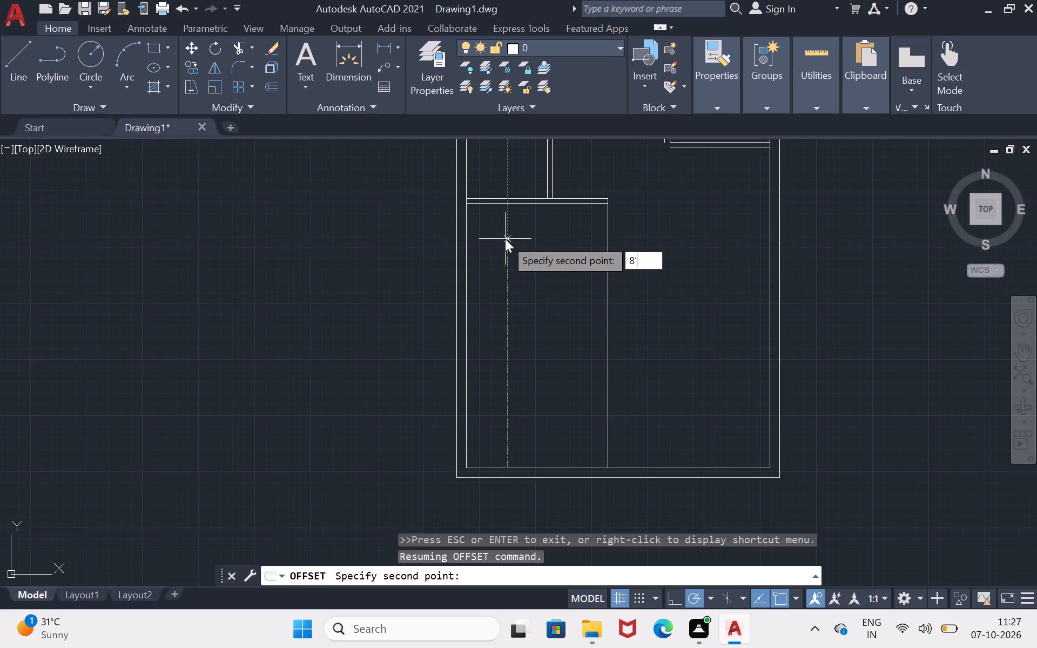
key(6)
key(shift+quotedbl)
key(Return)
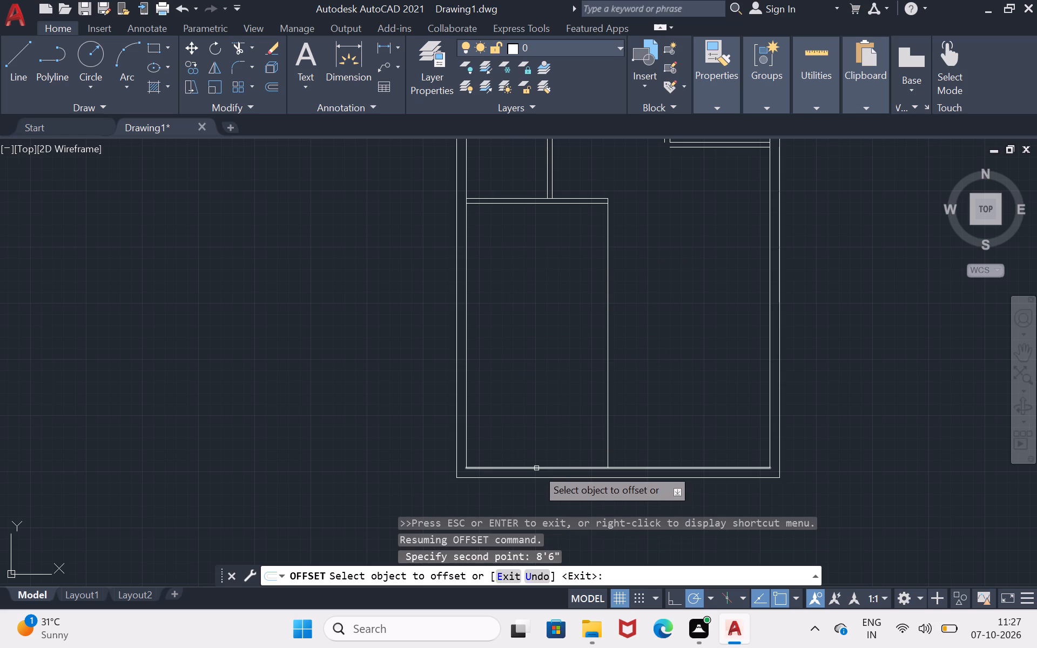
click(536, 468)
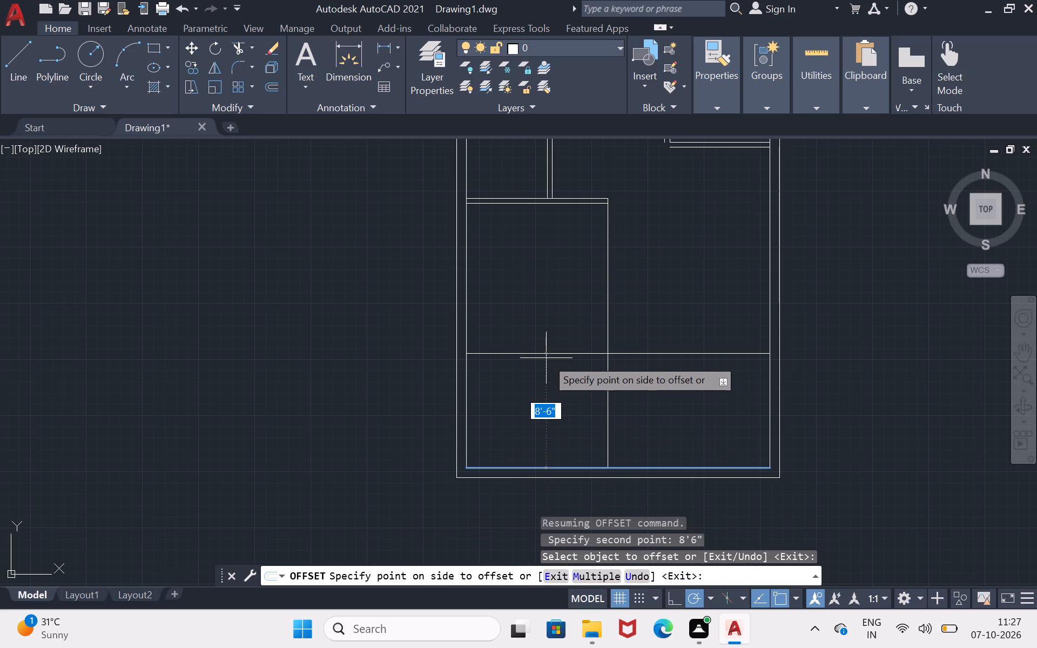
click(546, 358)
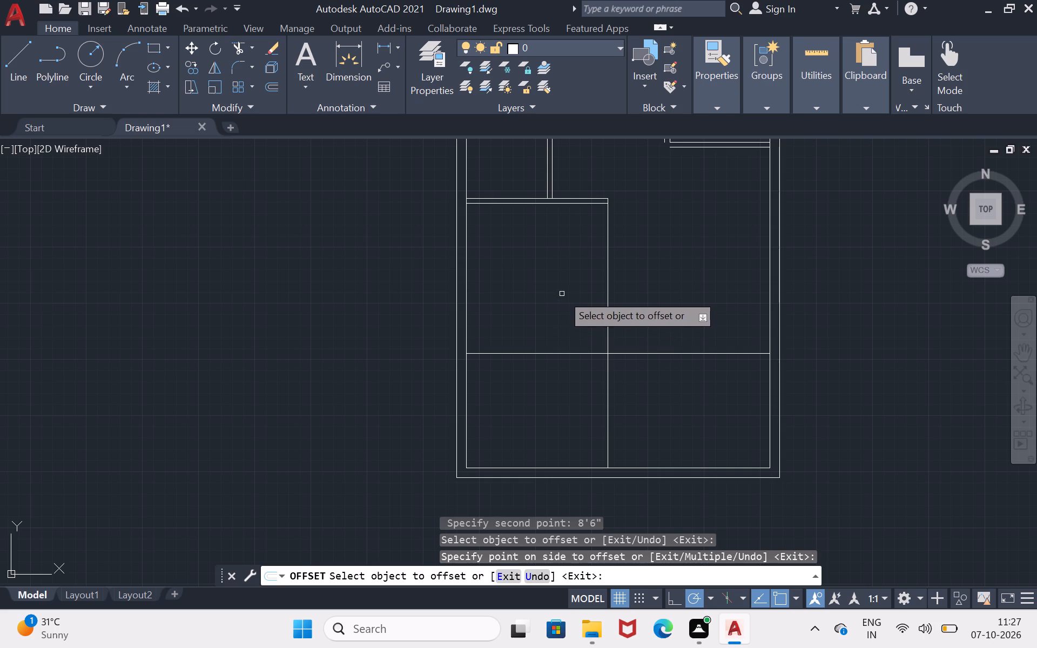
key(Return)
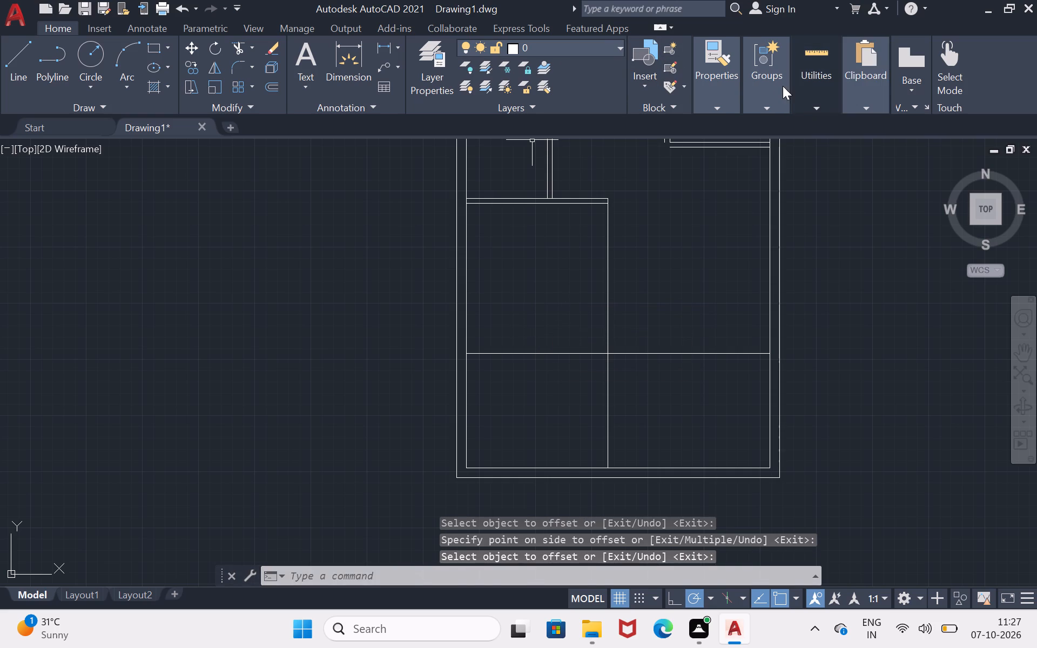
Measure the clear width and depth of the southwest room below the new horizontal line.
click(797, 86)
click(792, 131)
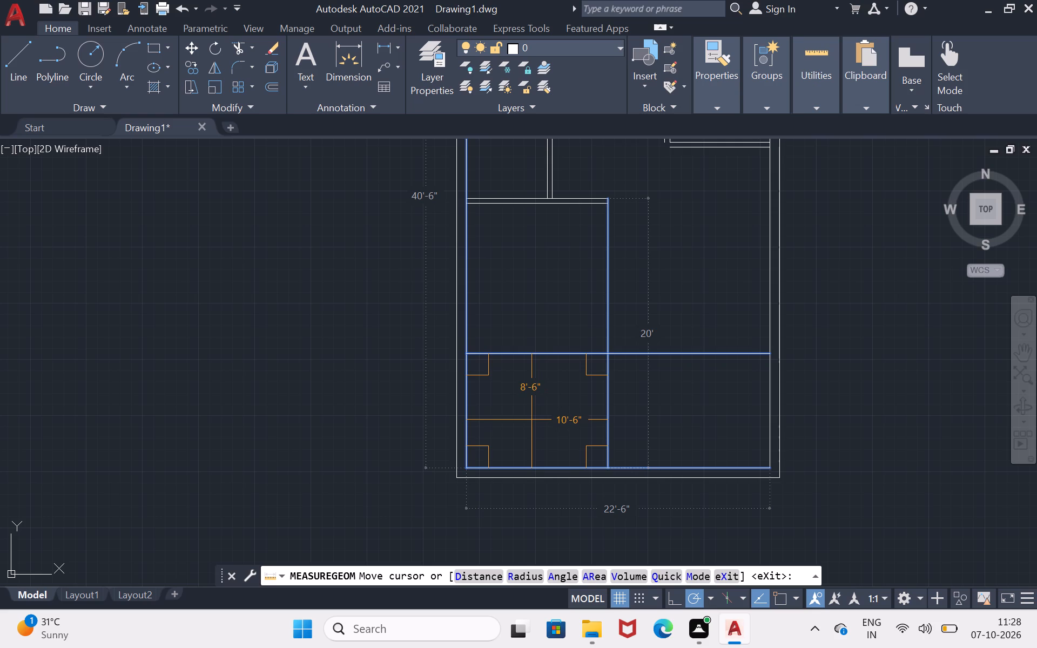
key(Return)
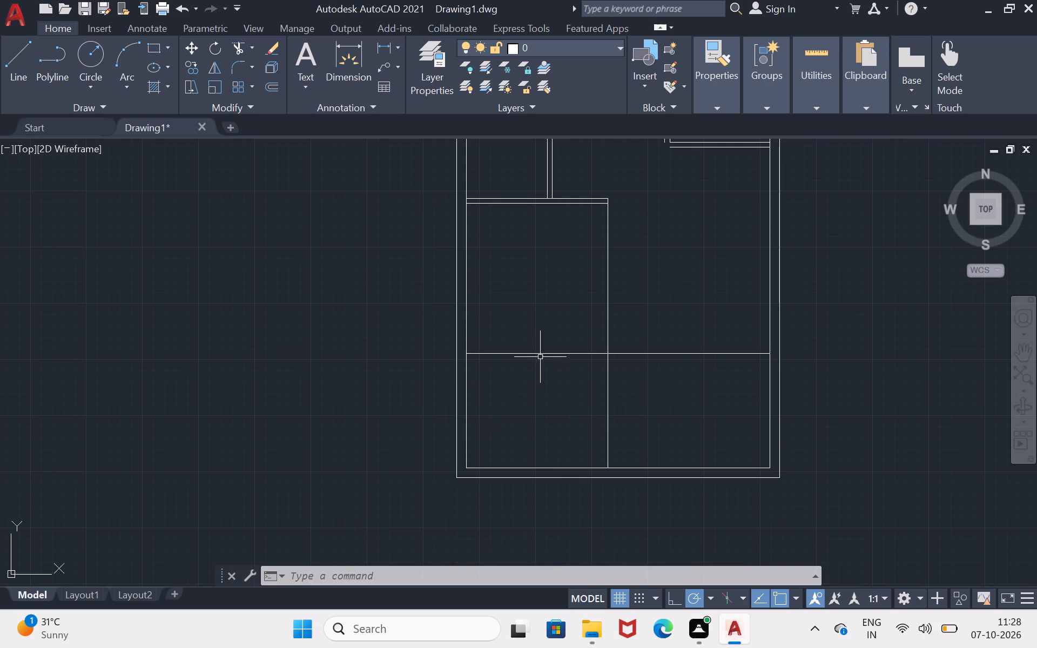
Measure the clear width and depth of the room between the horizontal partition and the new horizontal line.
click(810, 77)
click(824, 81)
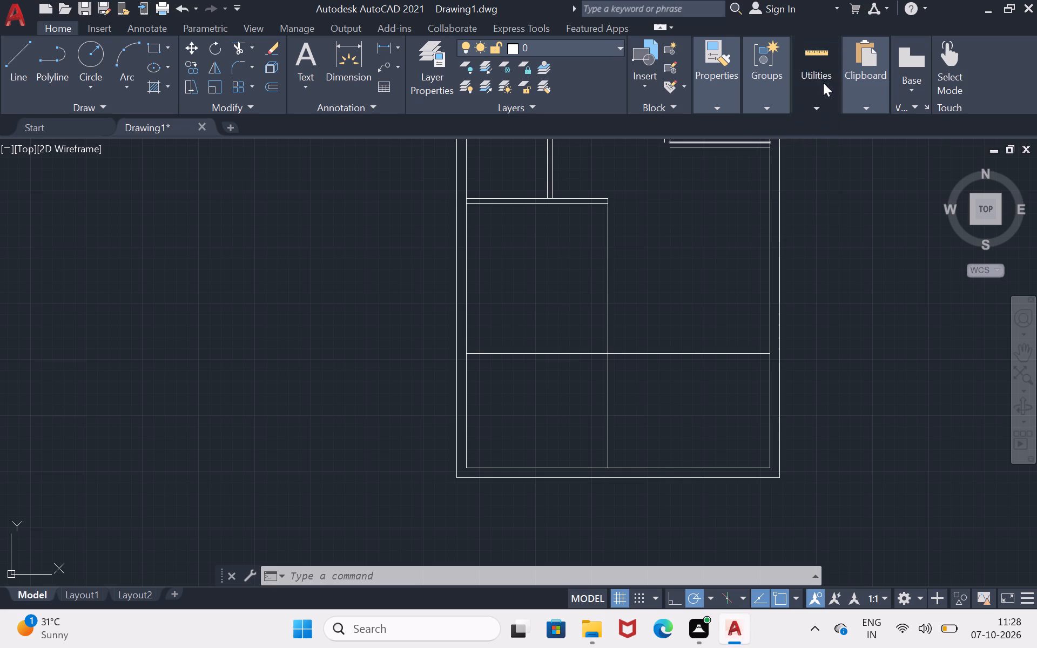
click(820, 87)
click(798, 129)
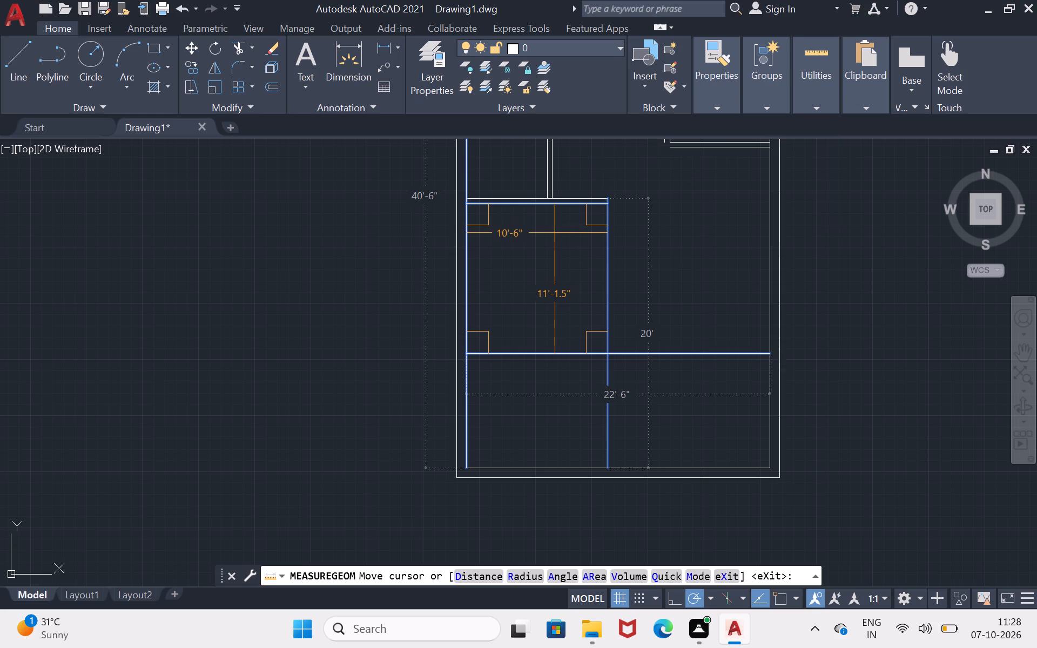
key(Escape)
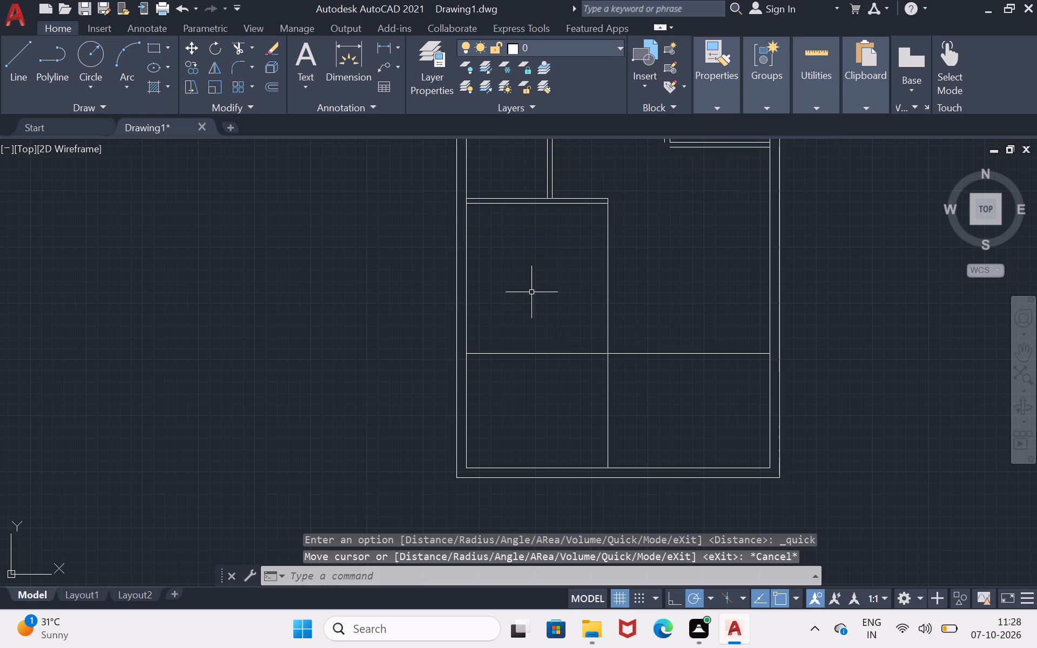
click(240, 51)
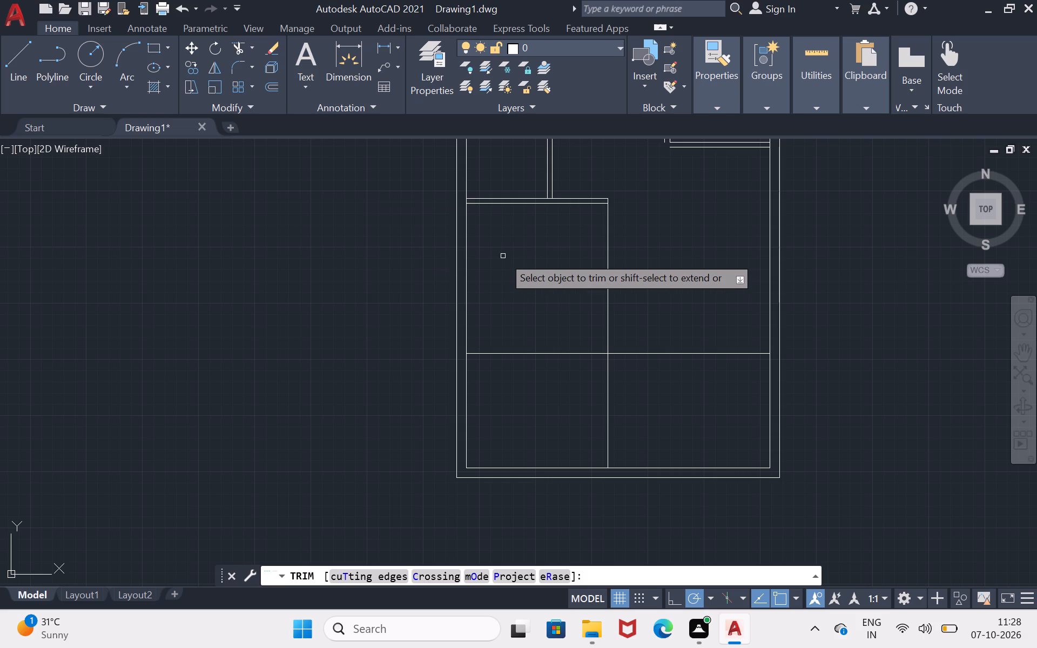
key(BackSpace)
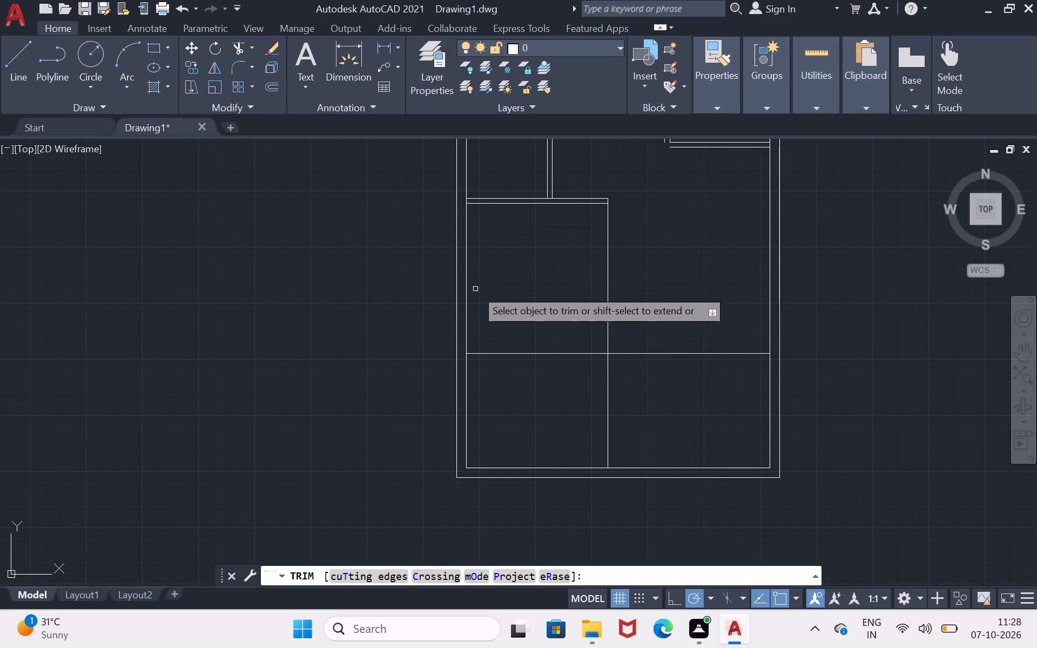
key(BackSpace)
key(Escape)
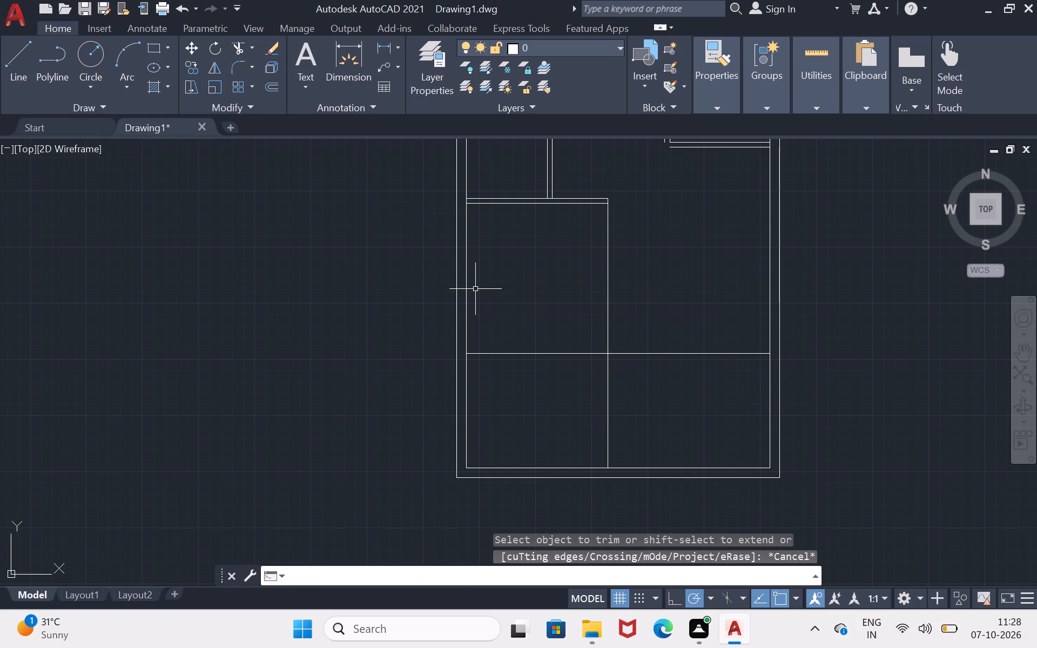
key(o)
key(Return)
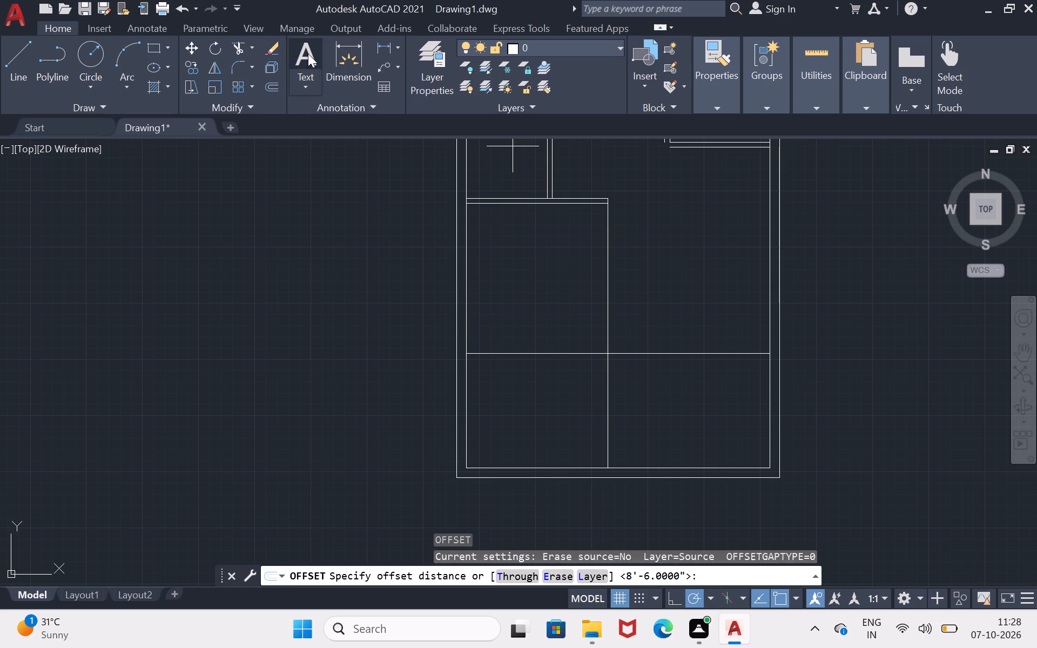
Trim away the remaining line of the southern vertical partition, both north and south of the new horizontal line.
click(235, 43)
drag(584, 277, 636, 287)
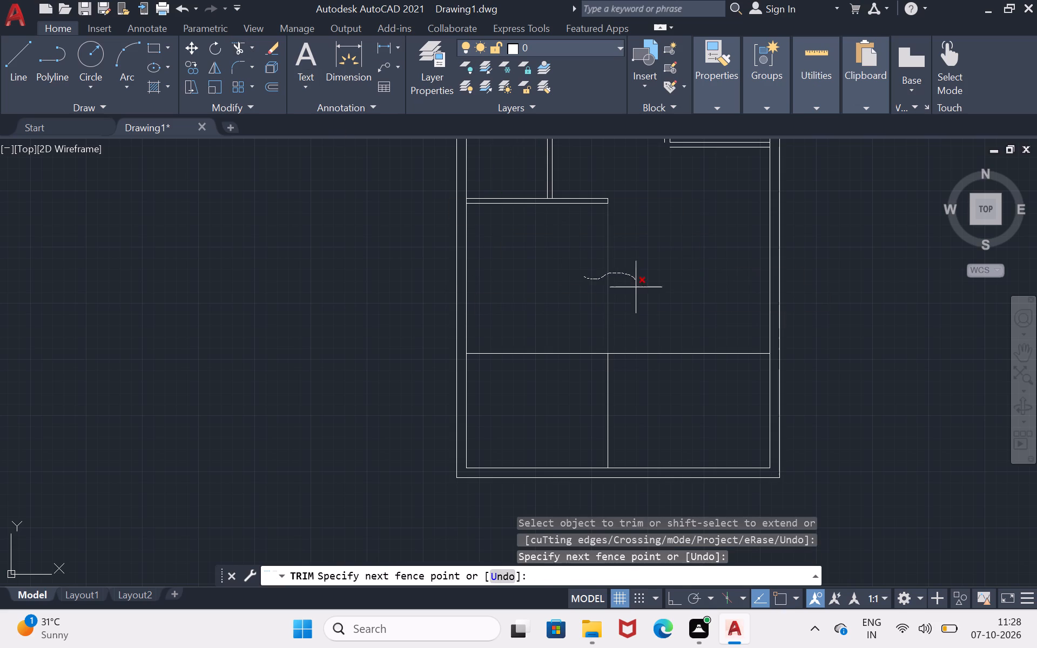
drag(636, 287, 628, 308)
drag(629, 400, 603, 406)
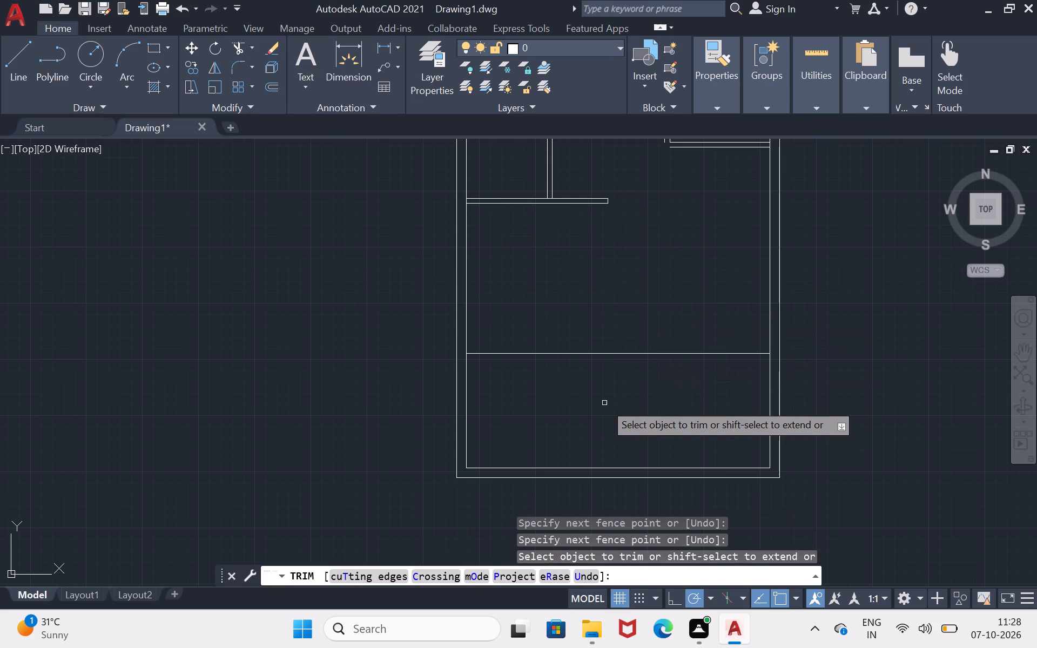
key(Return)
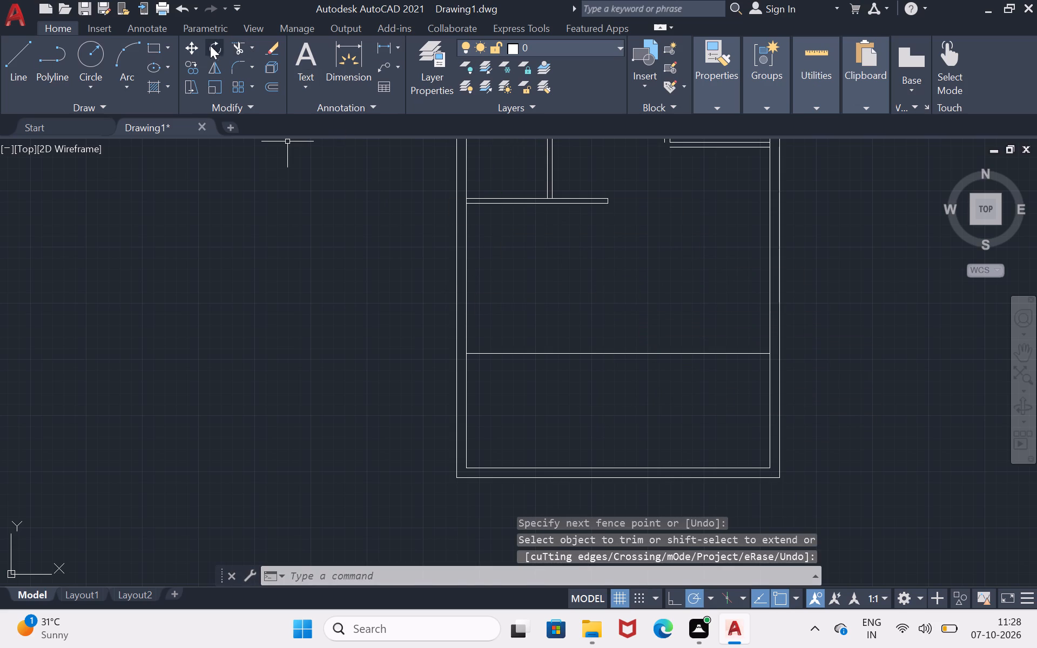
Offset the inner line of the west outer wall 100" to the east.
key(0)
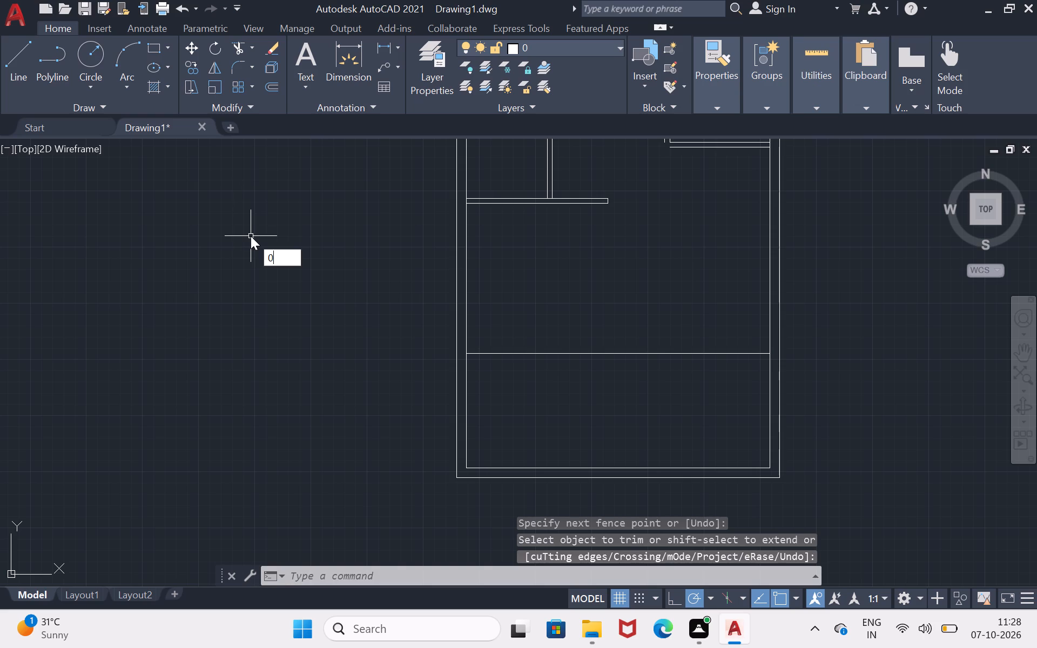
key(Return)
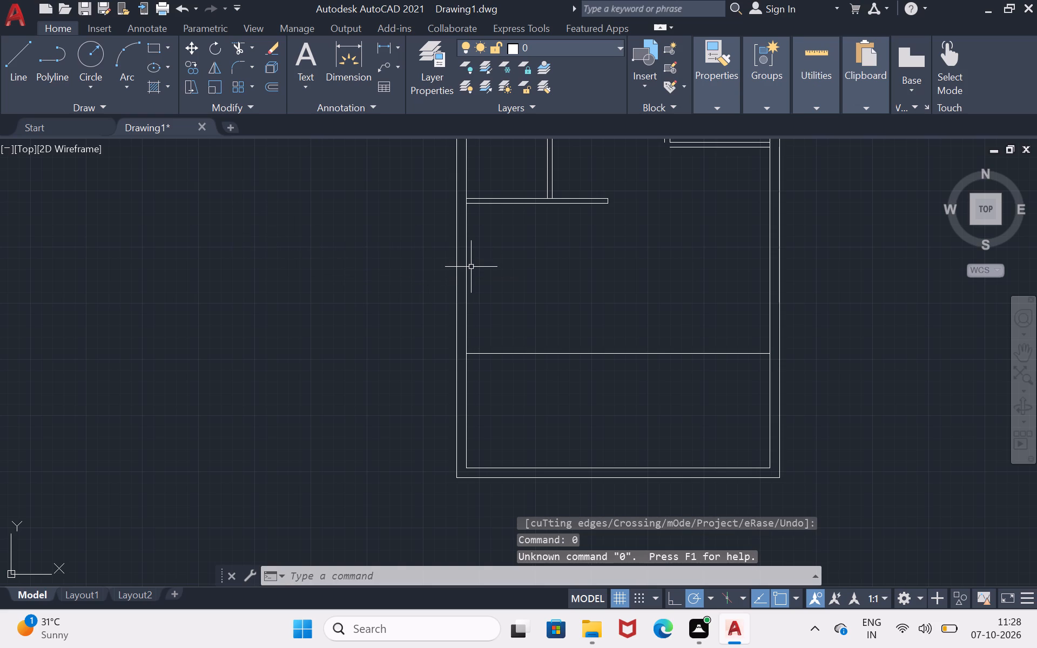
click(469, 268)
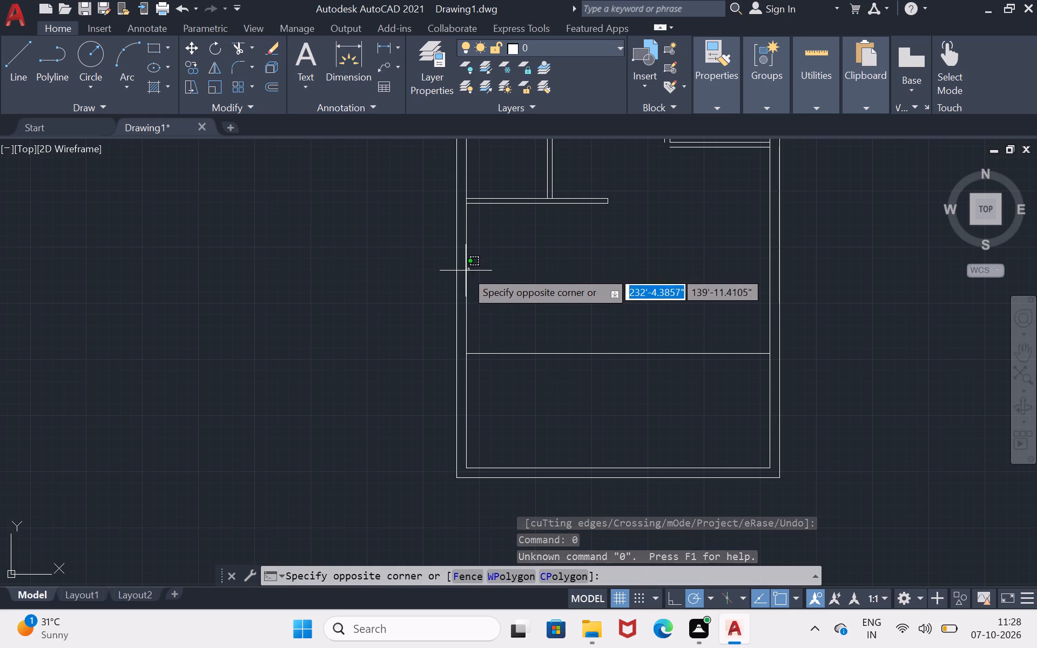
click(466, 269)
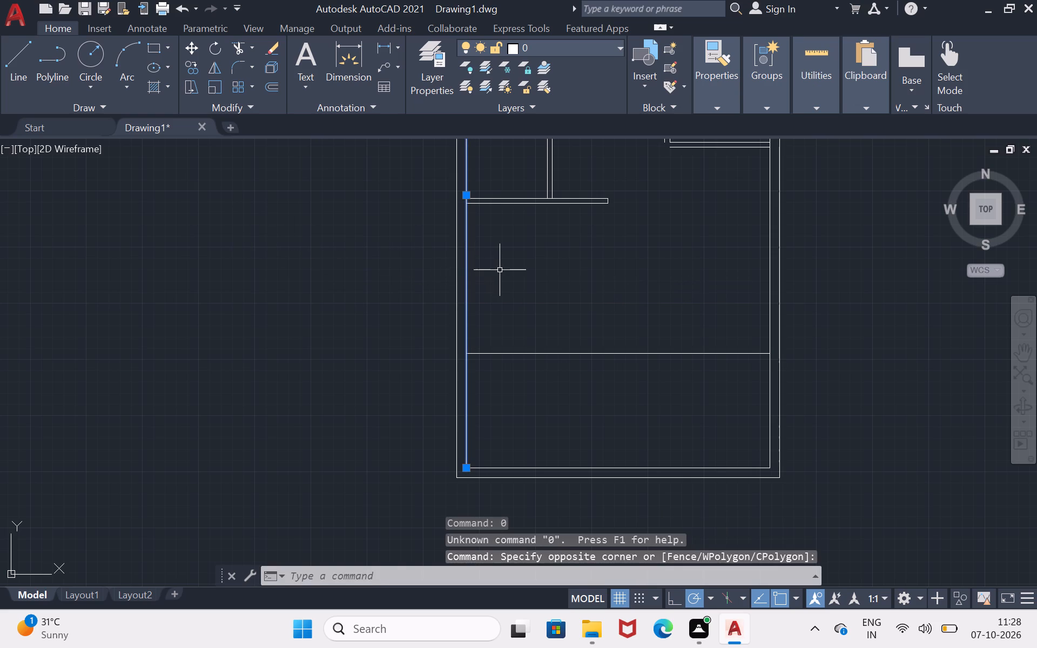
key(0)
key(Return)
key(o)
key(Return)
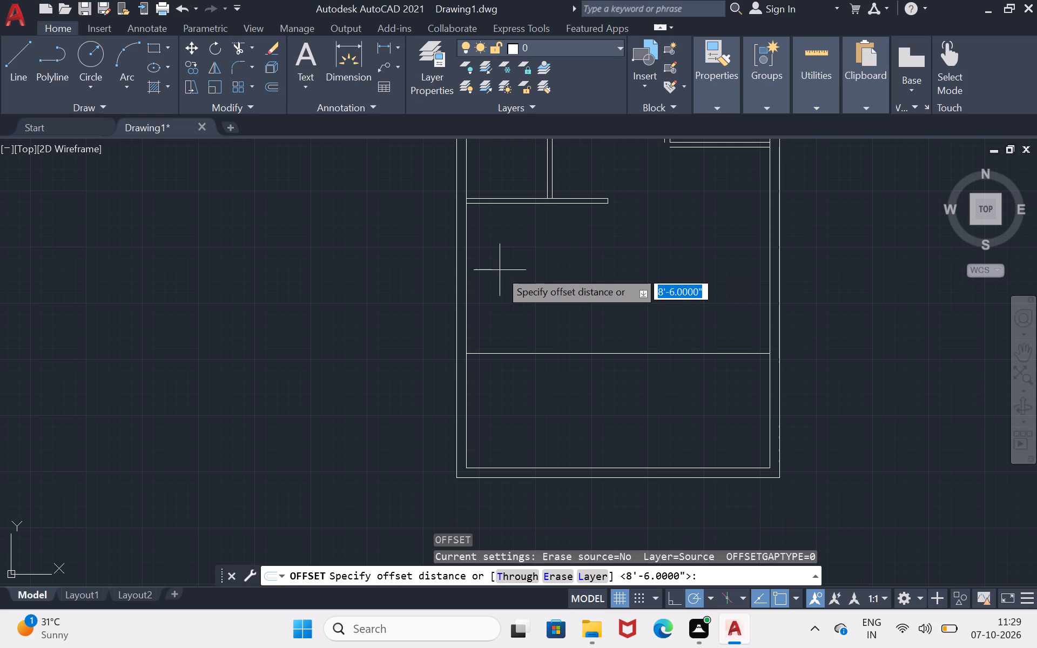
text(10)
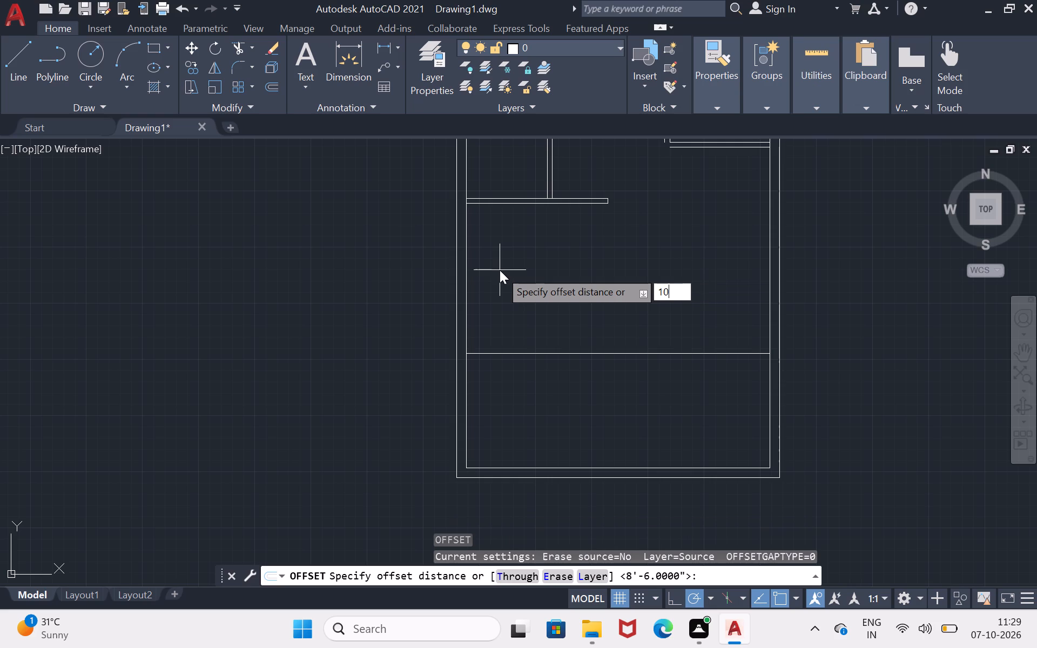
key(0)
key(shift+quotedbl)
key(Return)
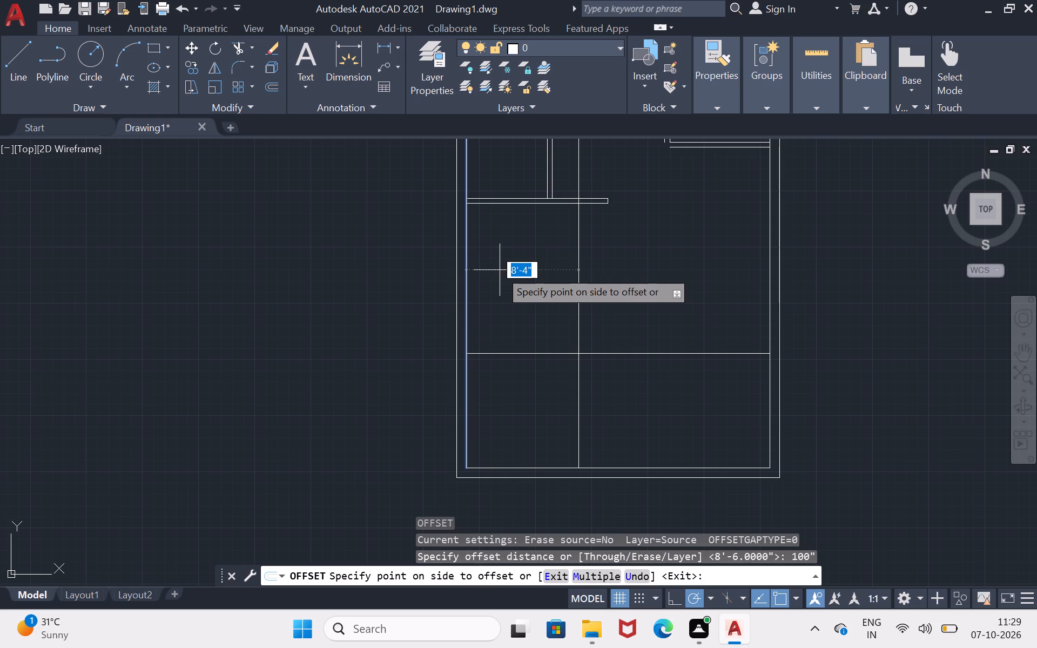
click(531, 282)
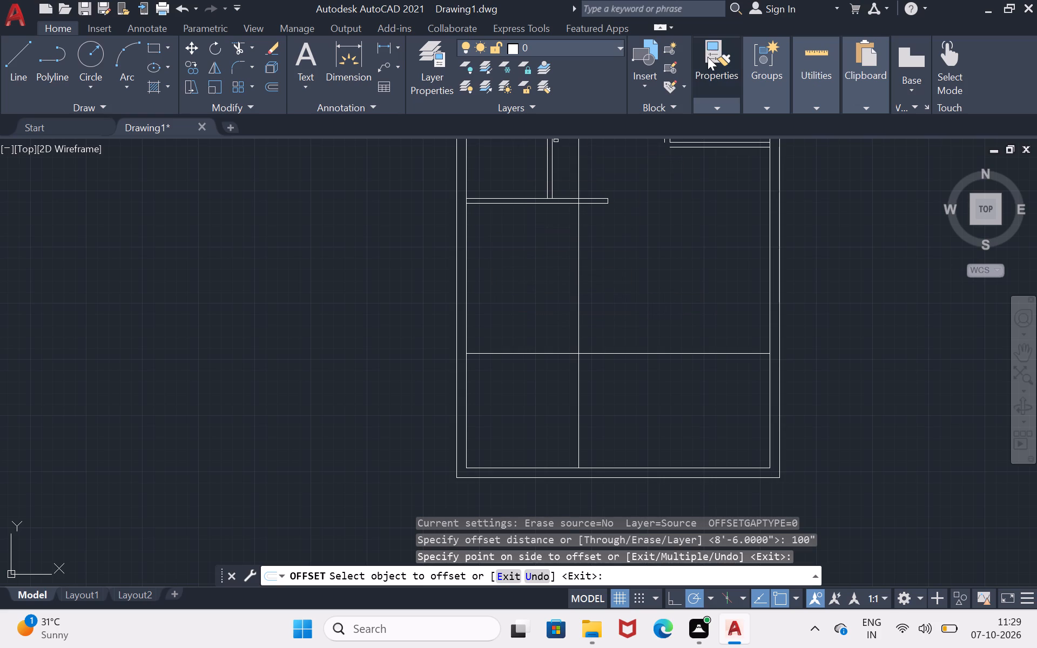
Measure the spaces around the newly offset vertical line with Quick Measure.
click(805, 64)
click(787, 136)
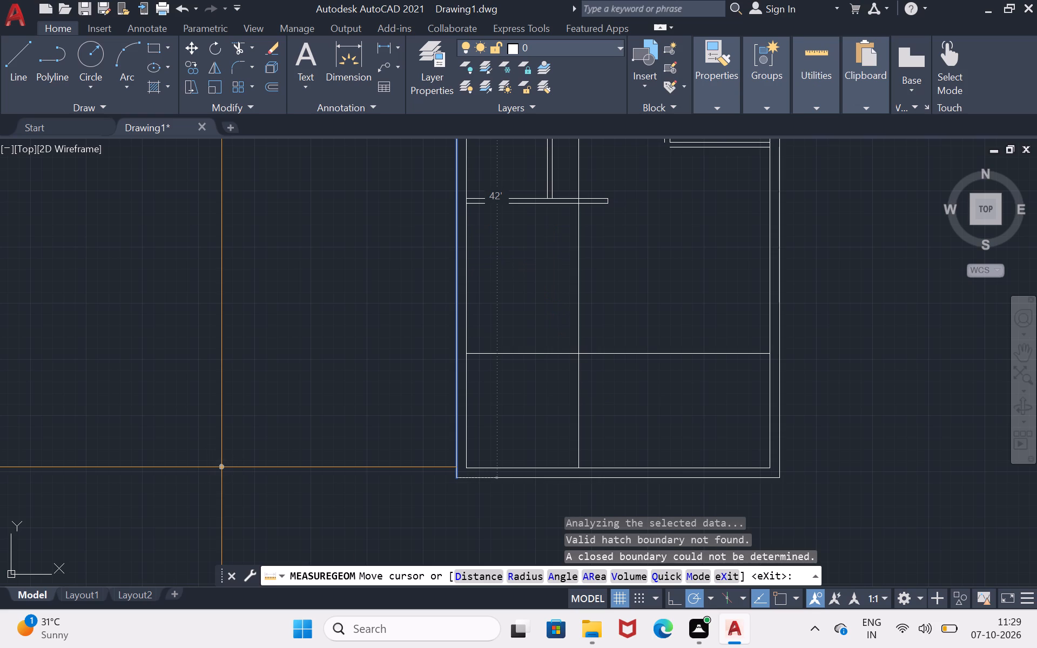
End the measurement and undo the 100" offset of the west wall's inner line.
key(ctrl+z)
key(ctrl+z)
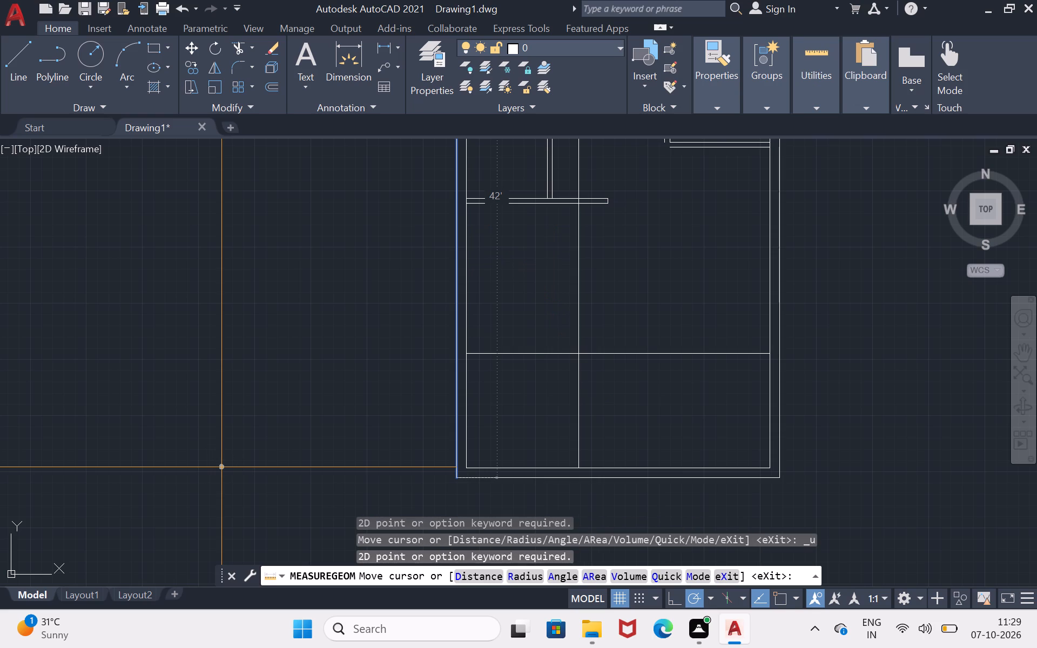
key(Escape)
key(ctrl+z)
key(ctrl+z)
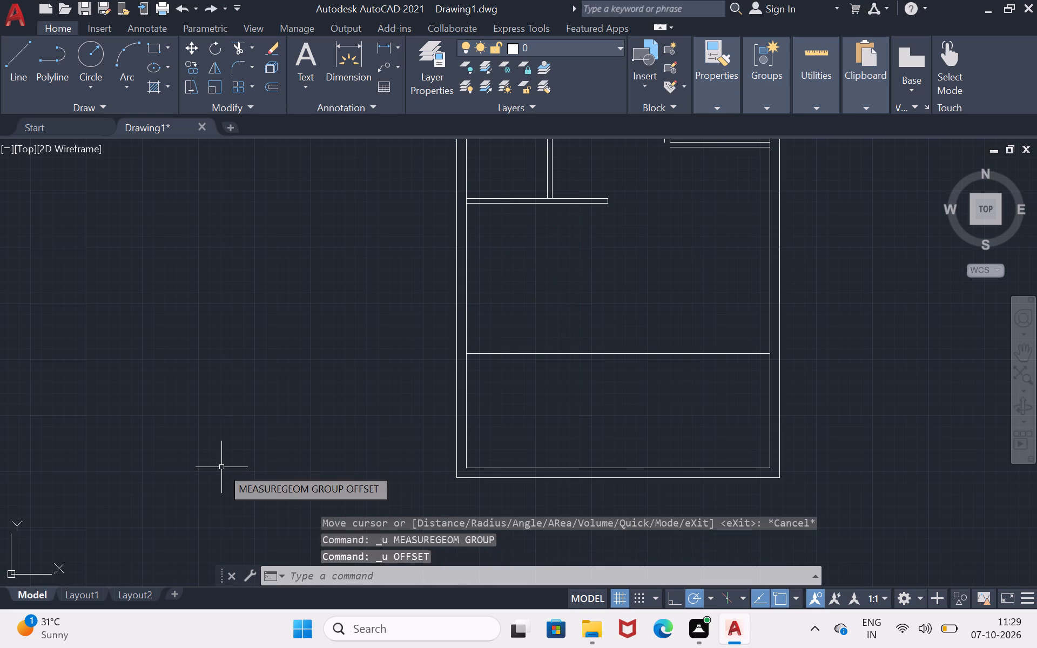
Offset the inner line of the west outer wall 10'0" to the east.
scroll(382, 429, down, 1)
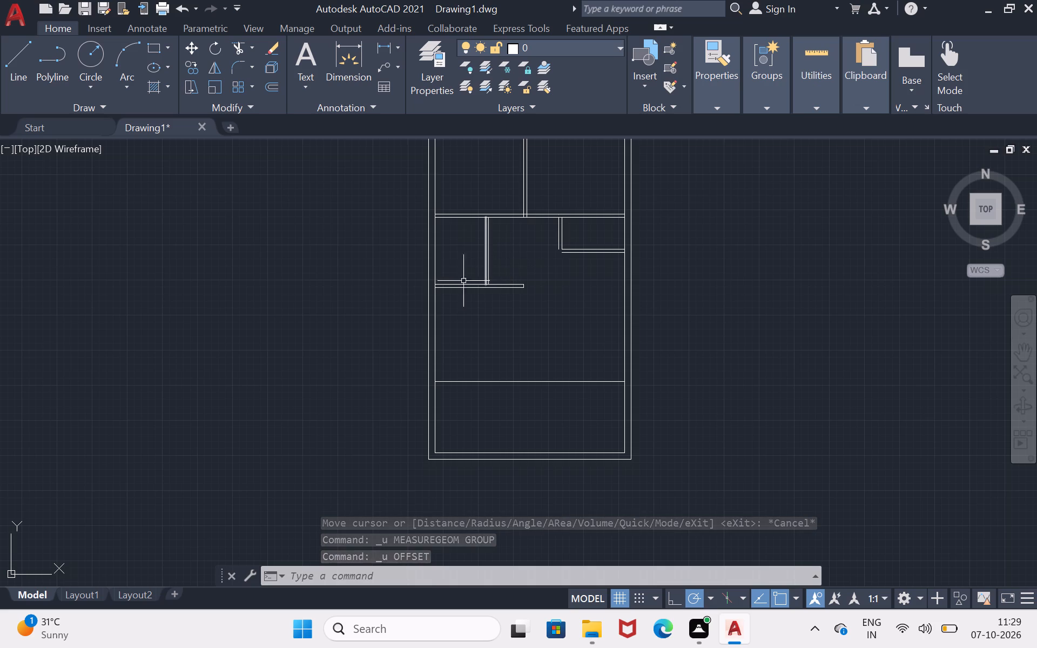
click(434, 310)
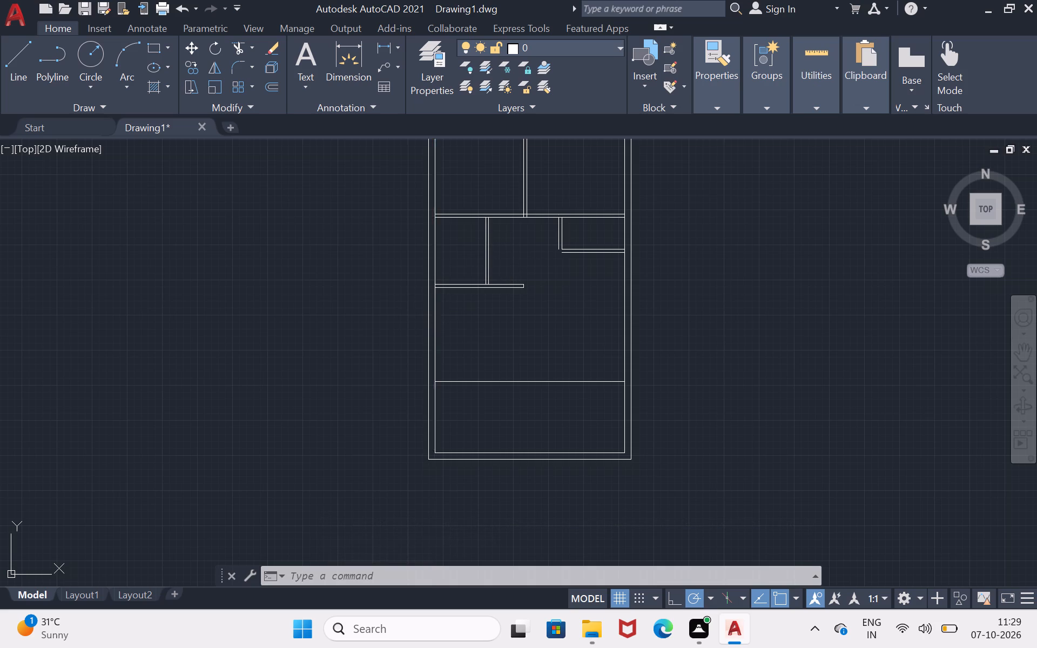
key(o)
key(Return)
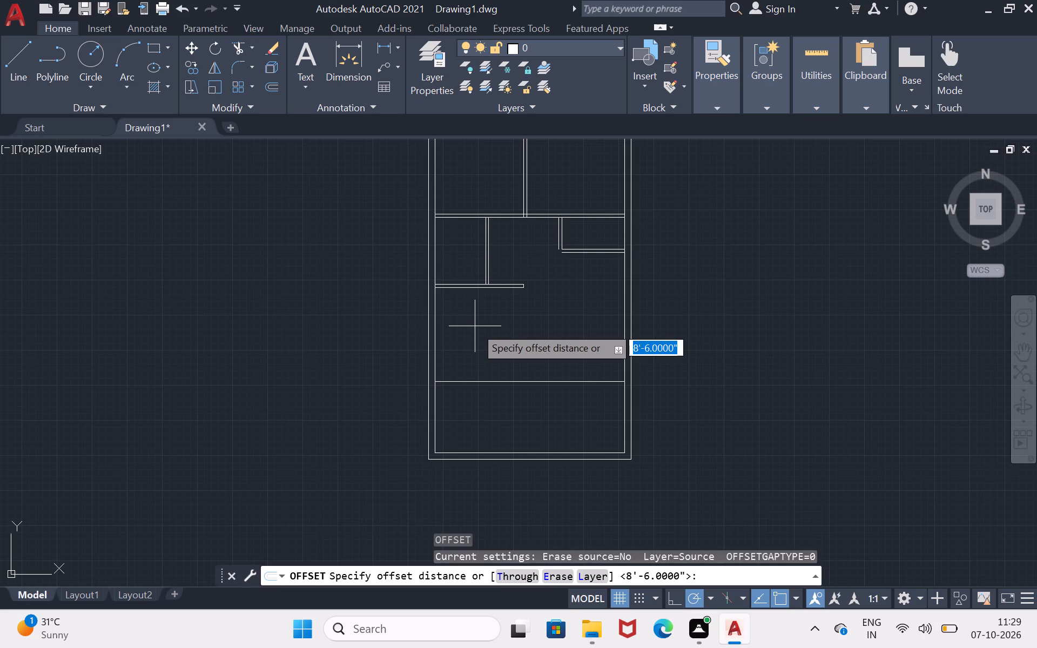
key(1)
key(0)
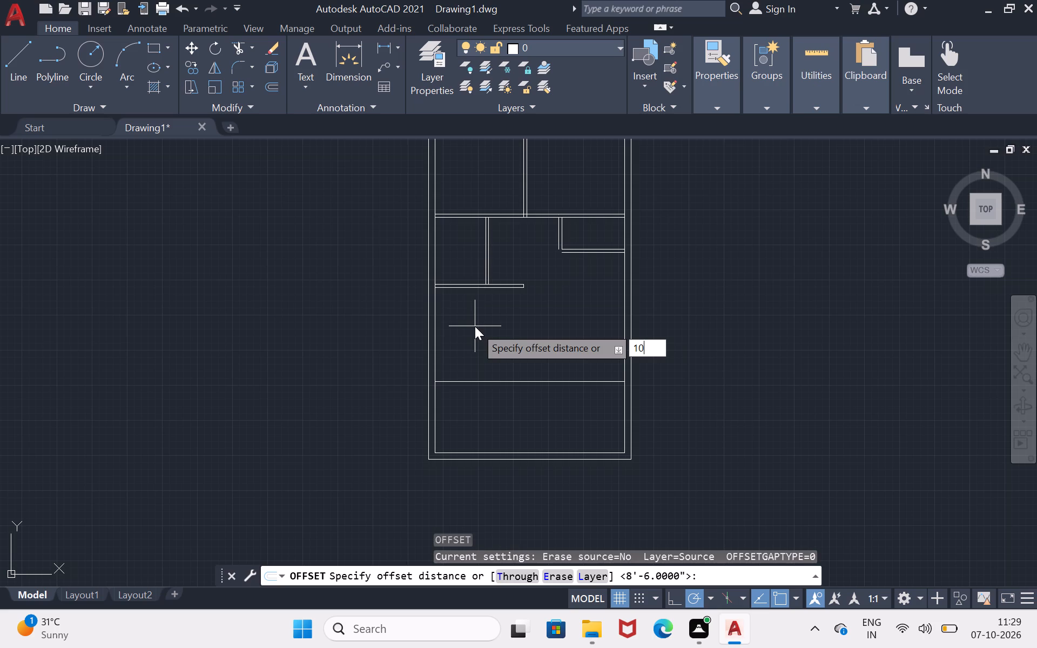
key(apostrophe)
key(0)
key(shift+quotedbl)
key(Return)
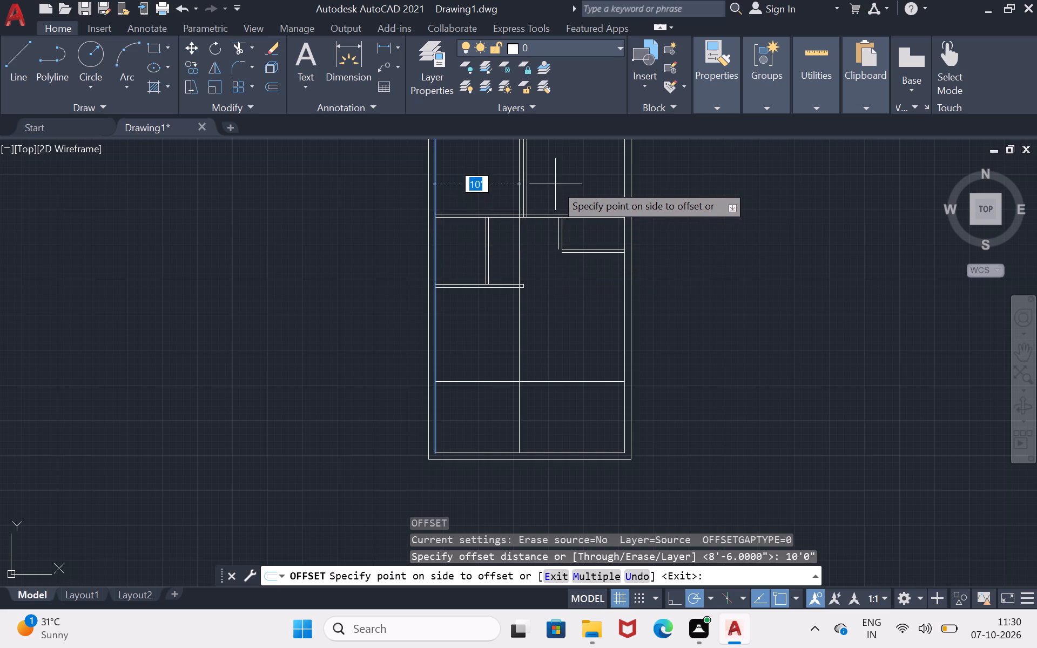
click(1021, 353)
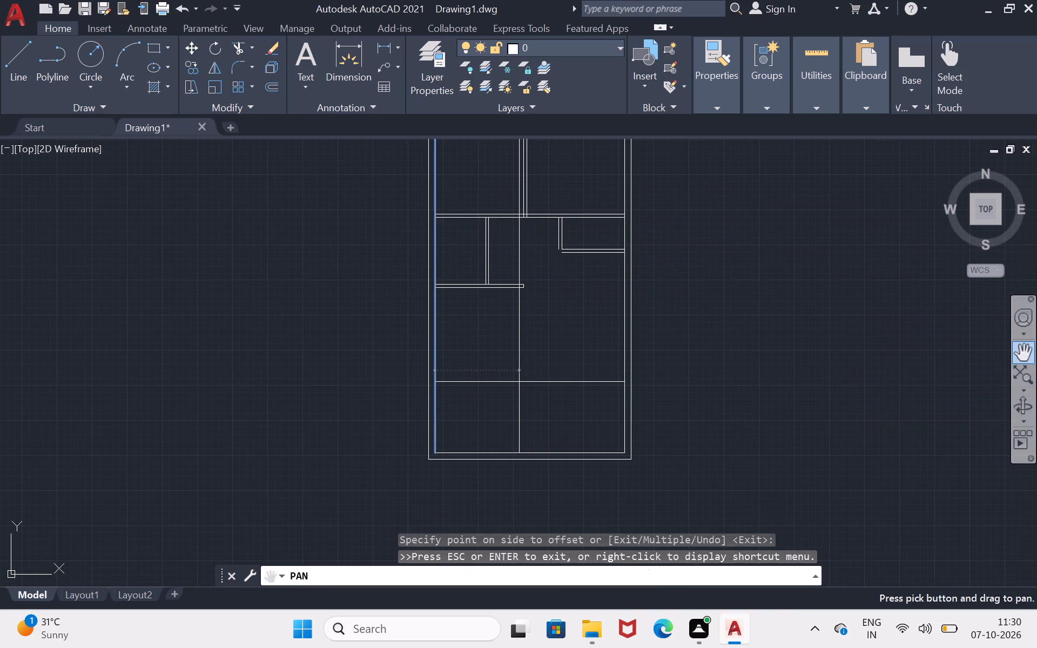
drag(651, 232, 551, 293)
key(Escape)
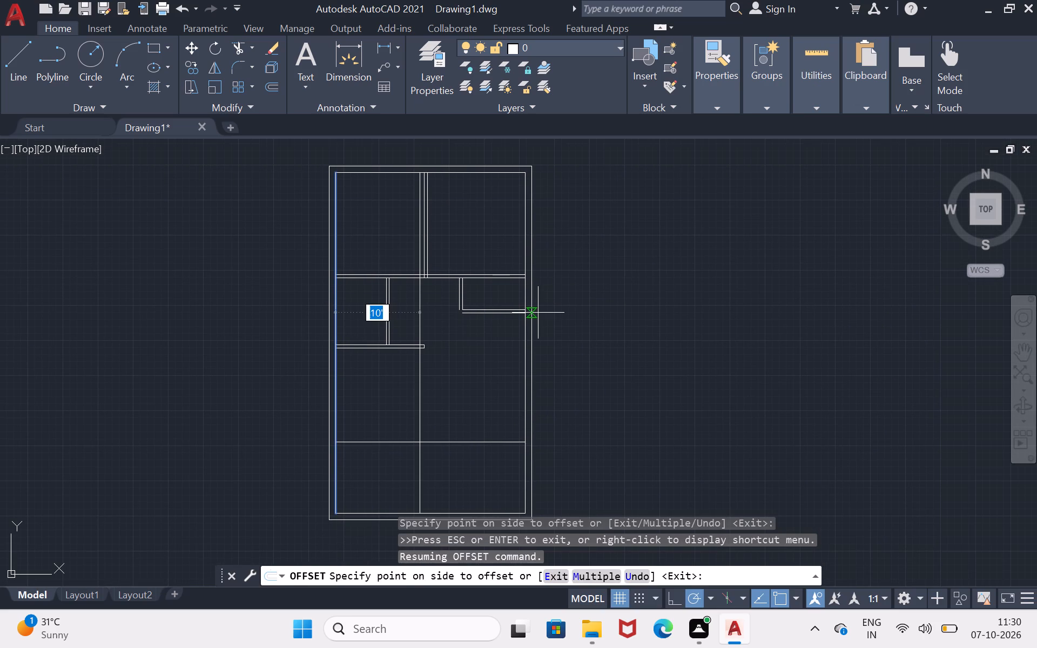
click(681, 389)
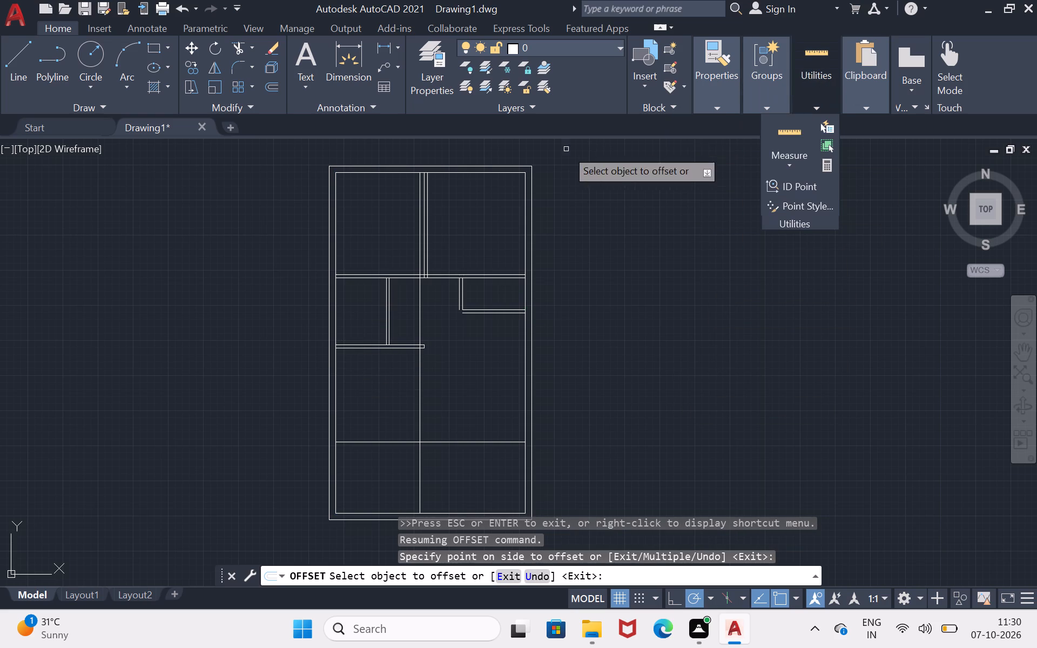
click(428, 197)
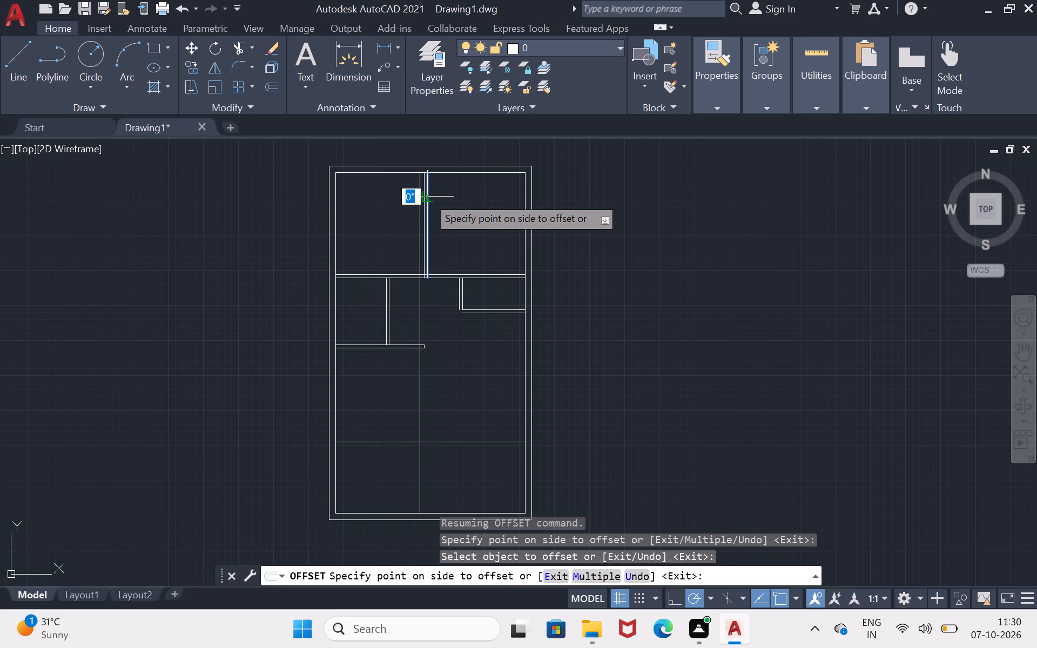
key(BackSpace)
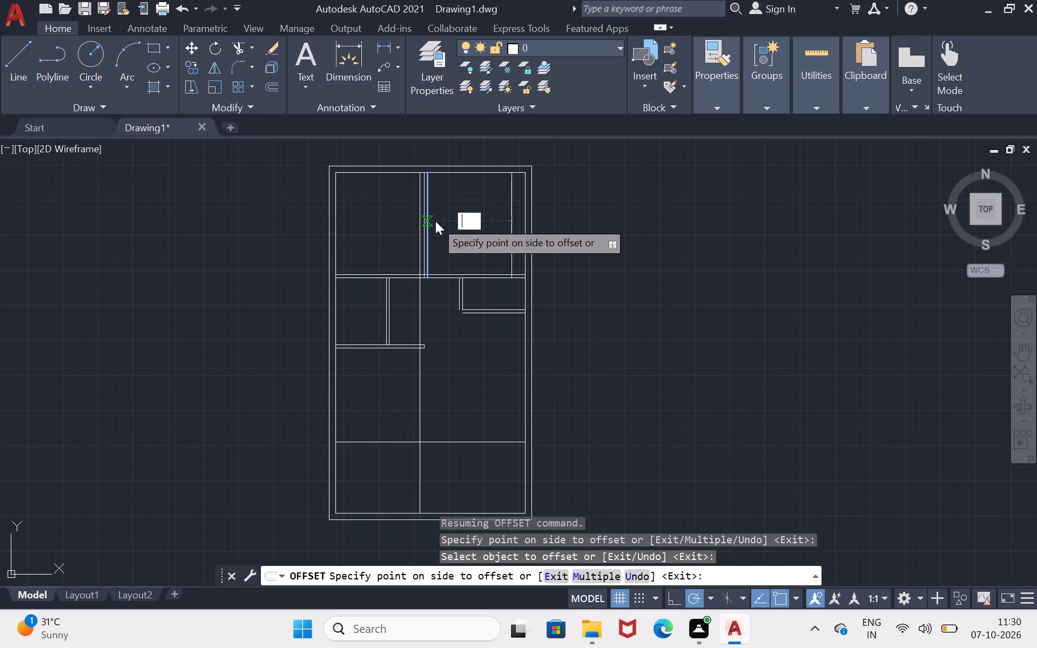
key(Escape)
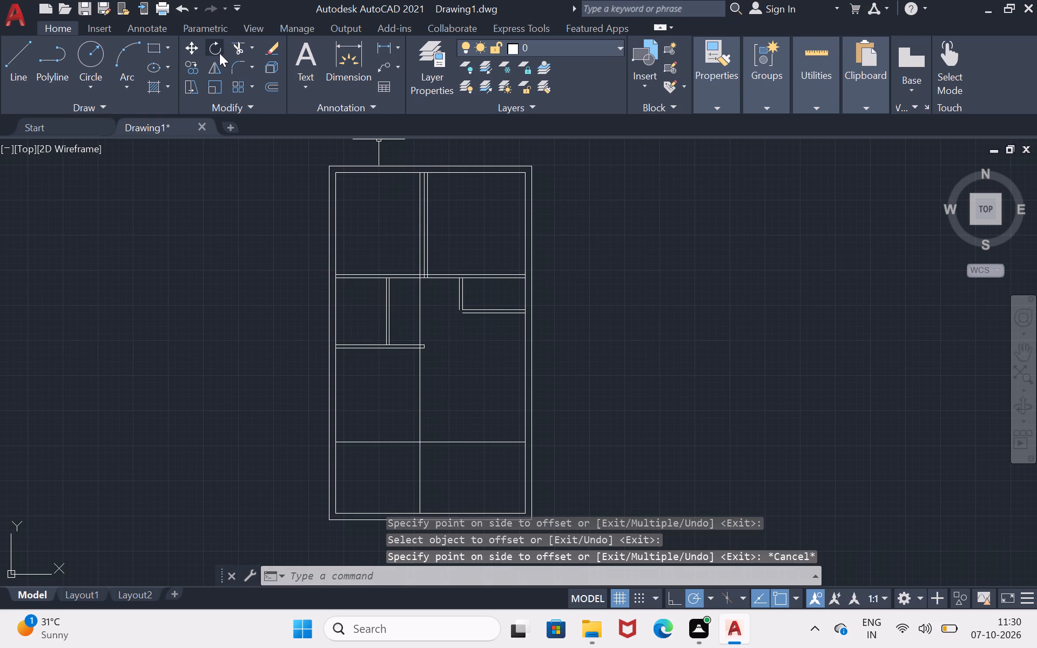
Trim away the easternmost vertical line of the north partition, including its stub across the horizontal partition.
click(234, 44)
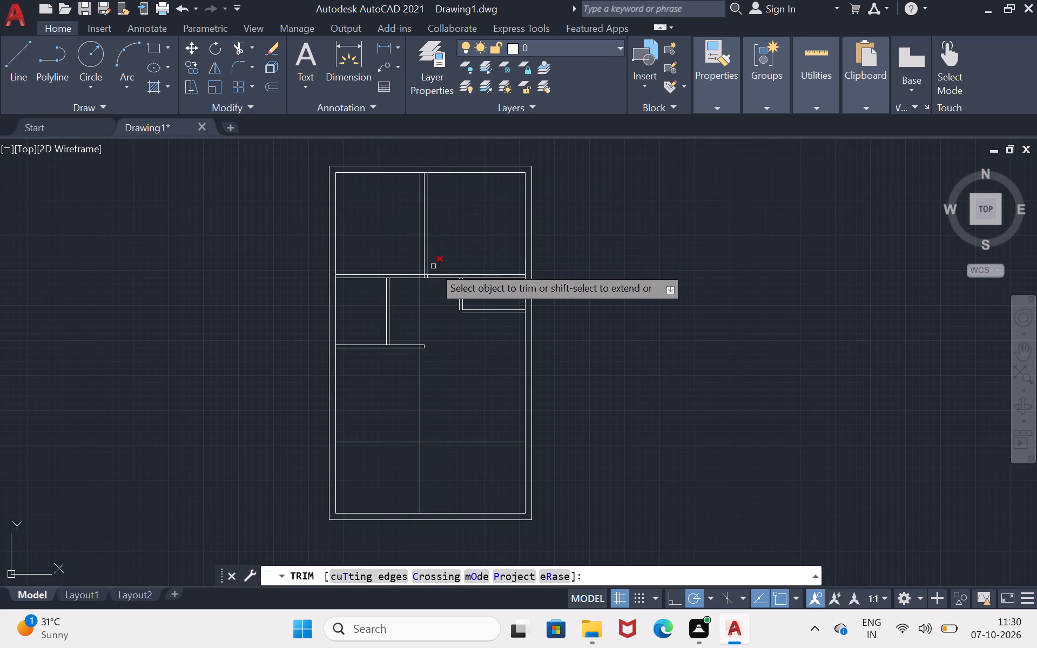
click(429, 249)
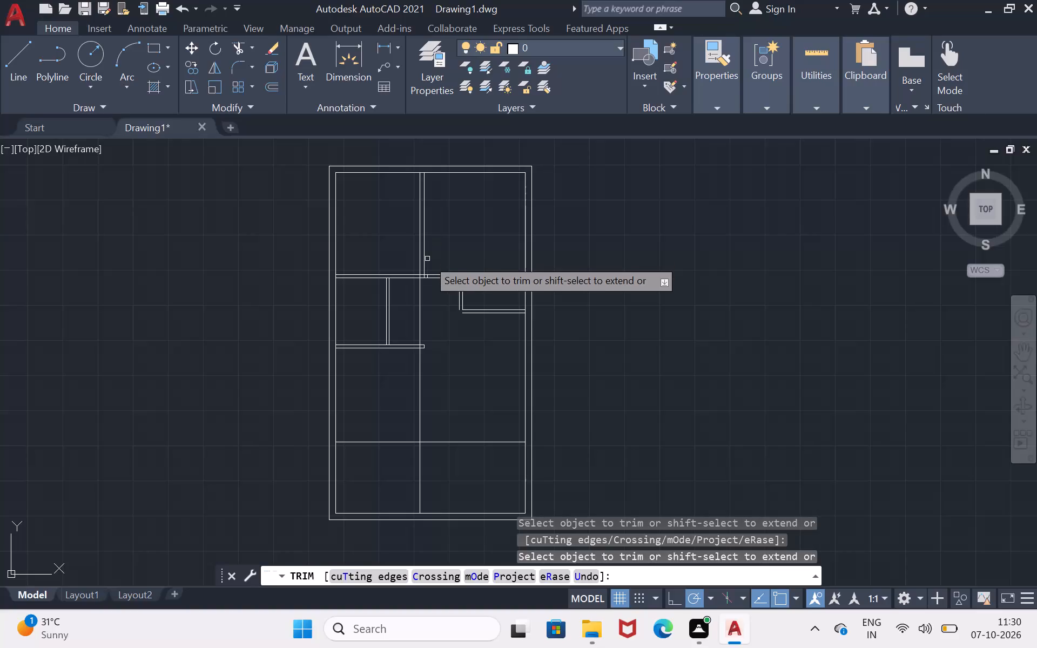
scroll(432, 280, up, 2)
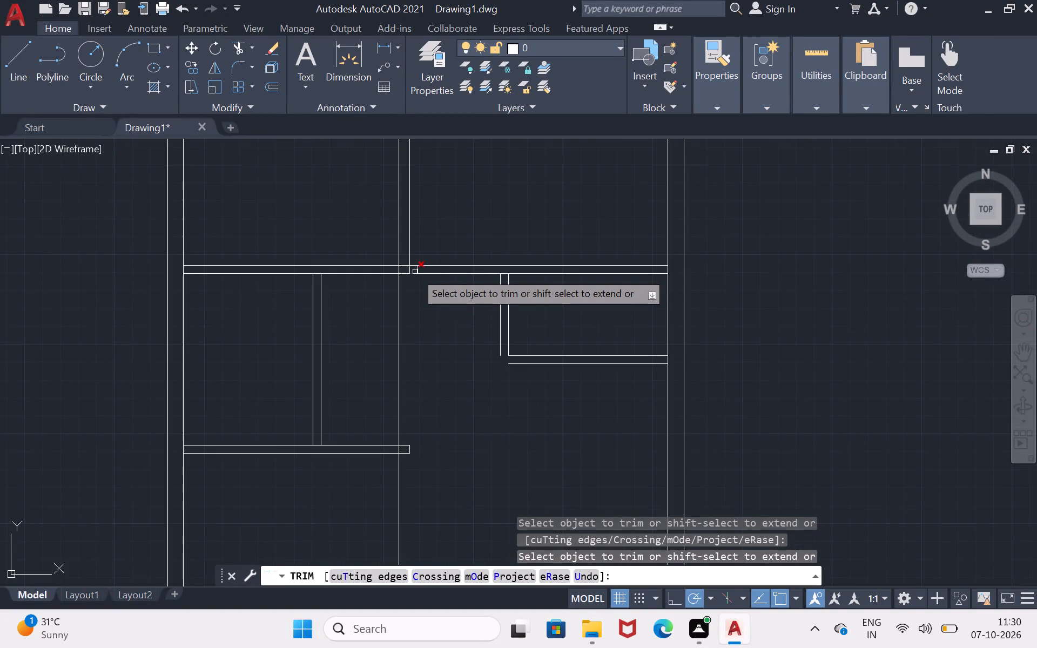
click(416, 270)
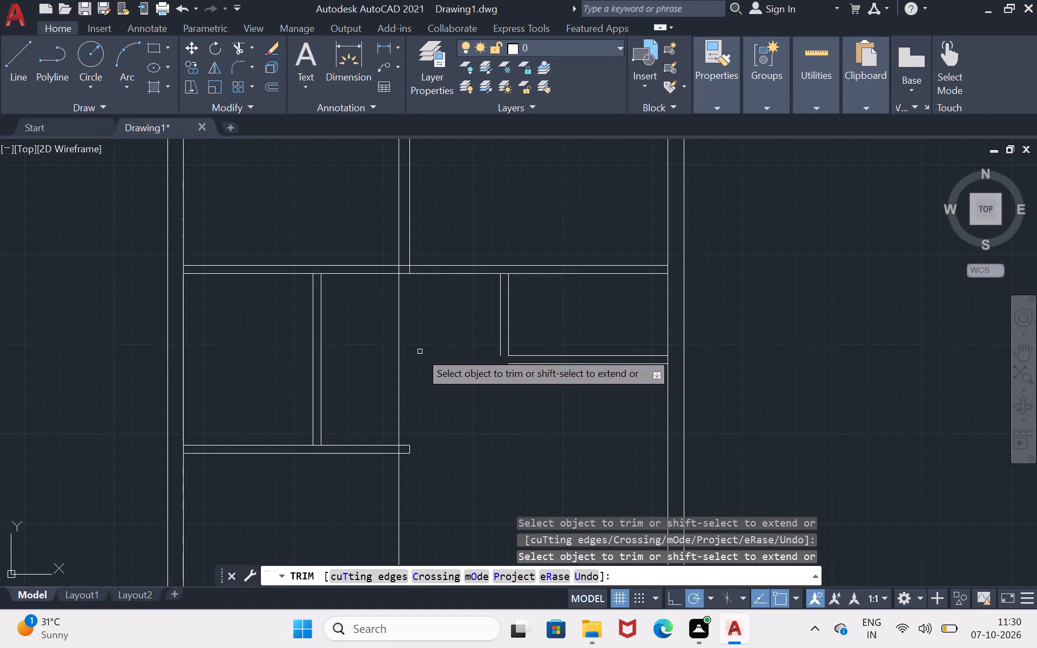
key(Return)
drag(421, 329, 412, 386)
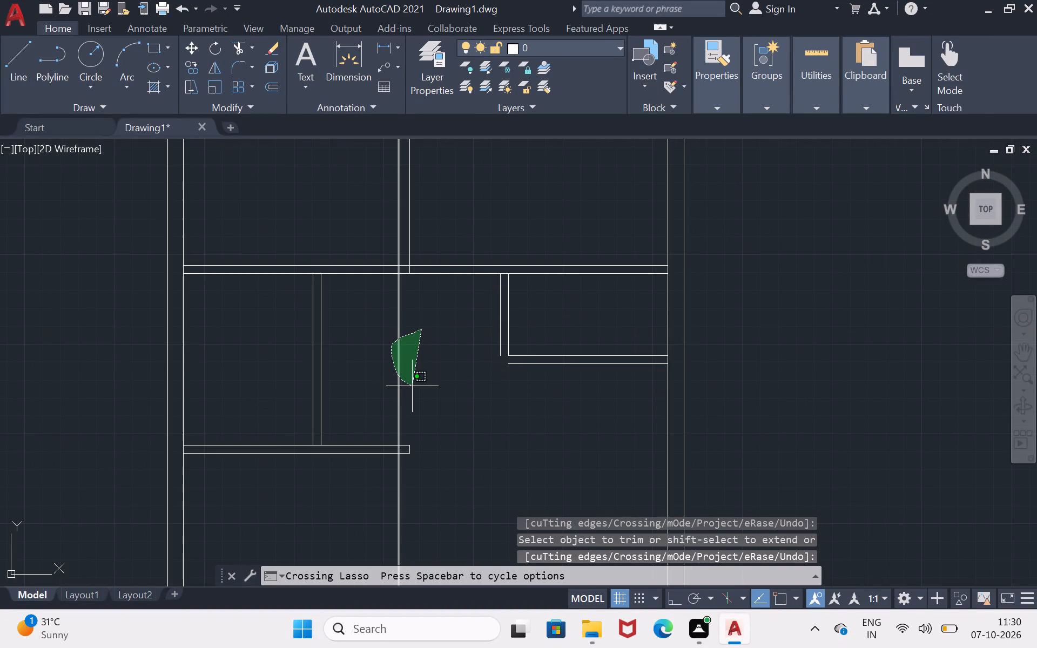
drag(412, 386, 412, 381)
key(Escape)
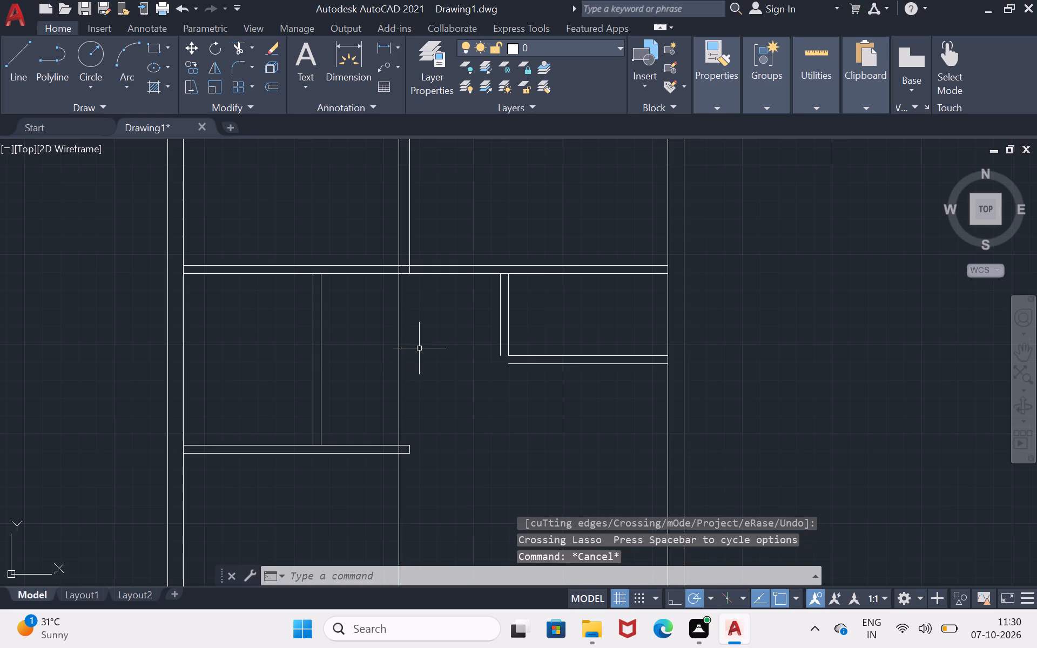
Trim the 10'0" offset line between the two horizontal partitions, clearing the middle area.
key(Return)
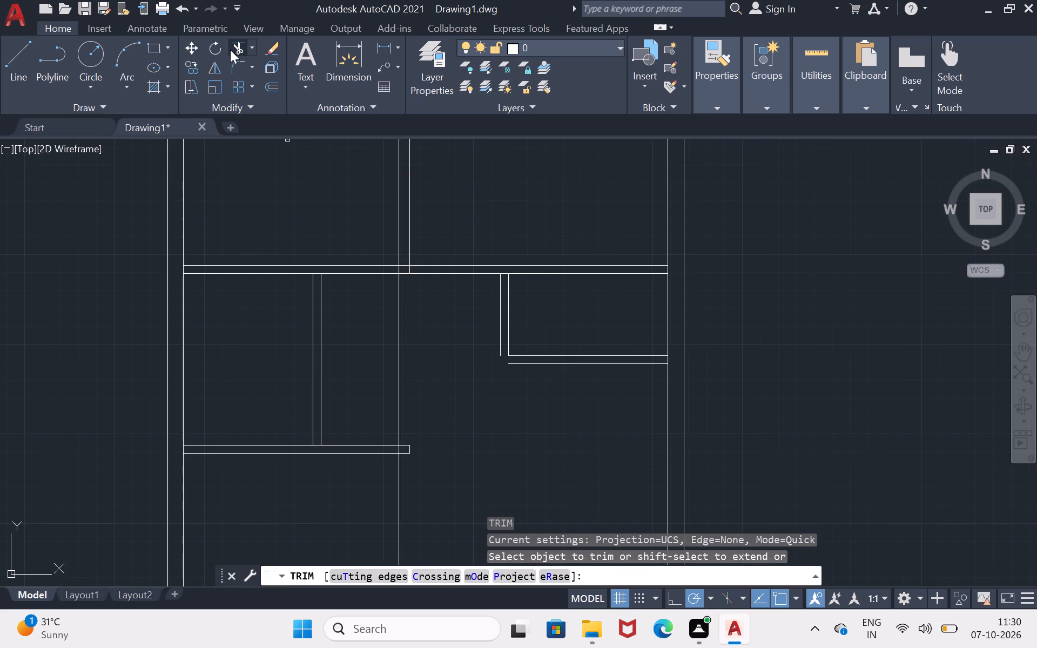
click(230, 50)
click(398, 382)
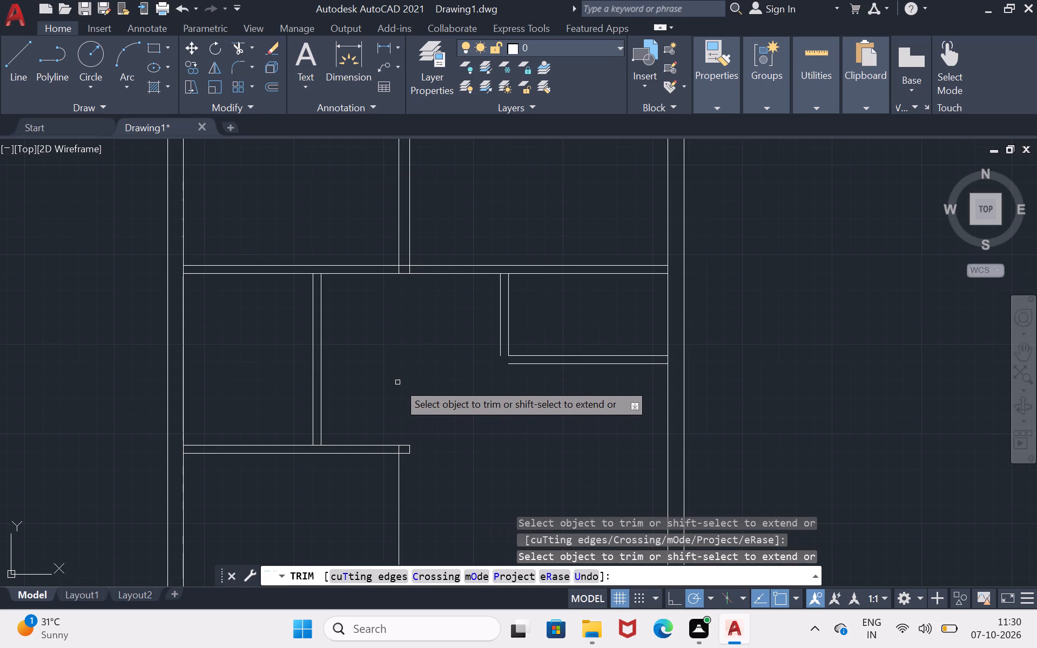
key(Return)
Measure the width and length of the west room below the lower horizontal partition with Quick Measure.
scroll(403, 403, down, 1)
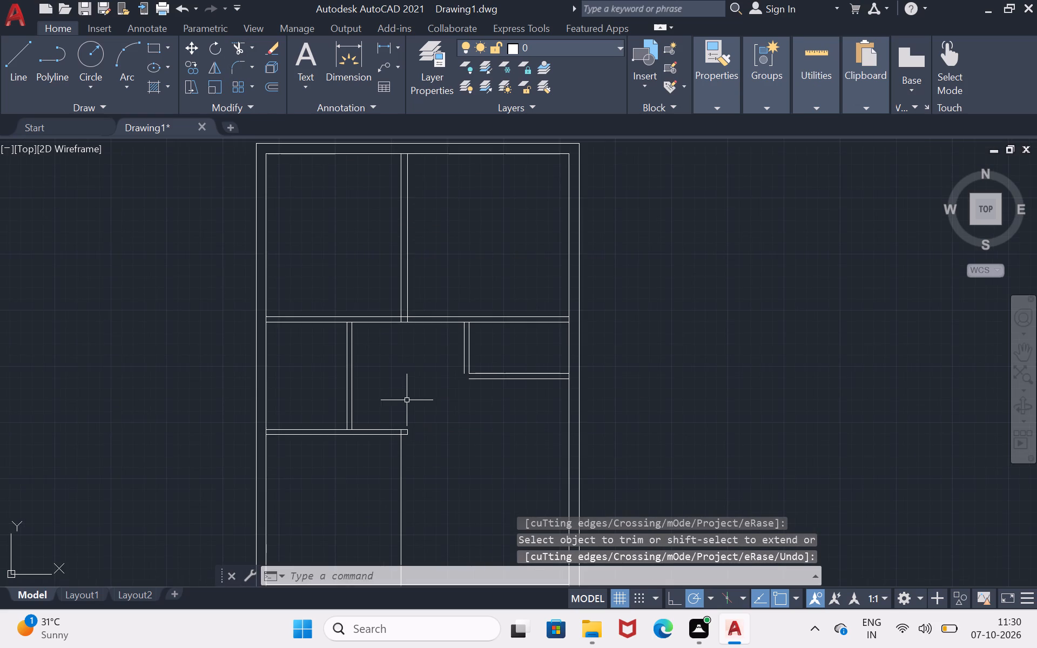
scroll(407, 400, down, 2)
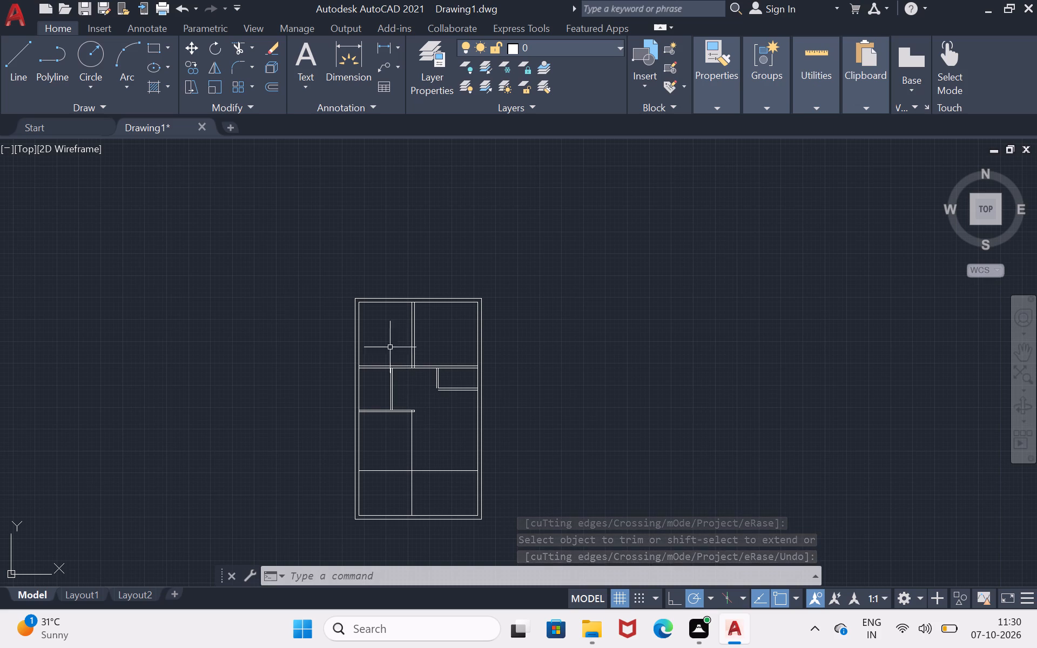
click(819, 62)
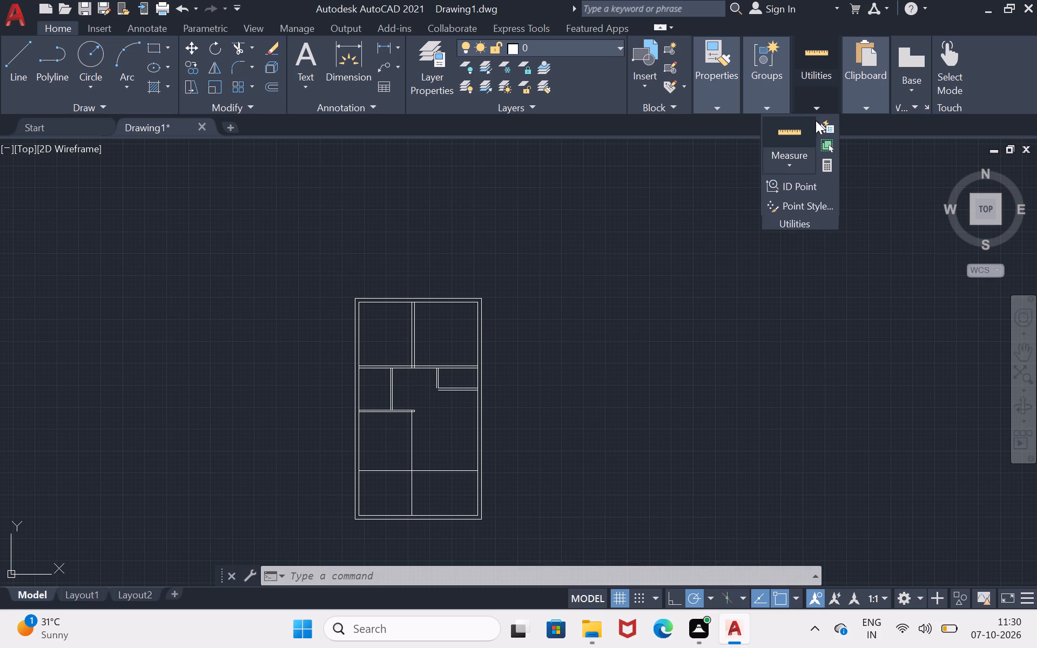
click(803, 132)
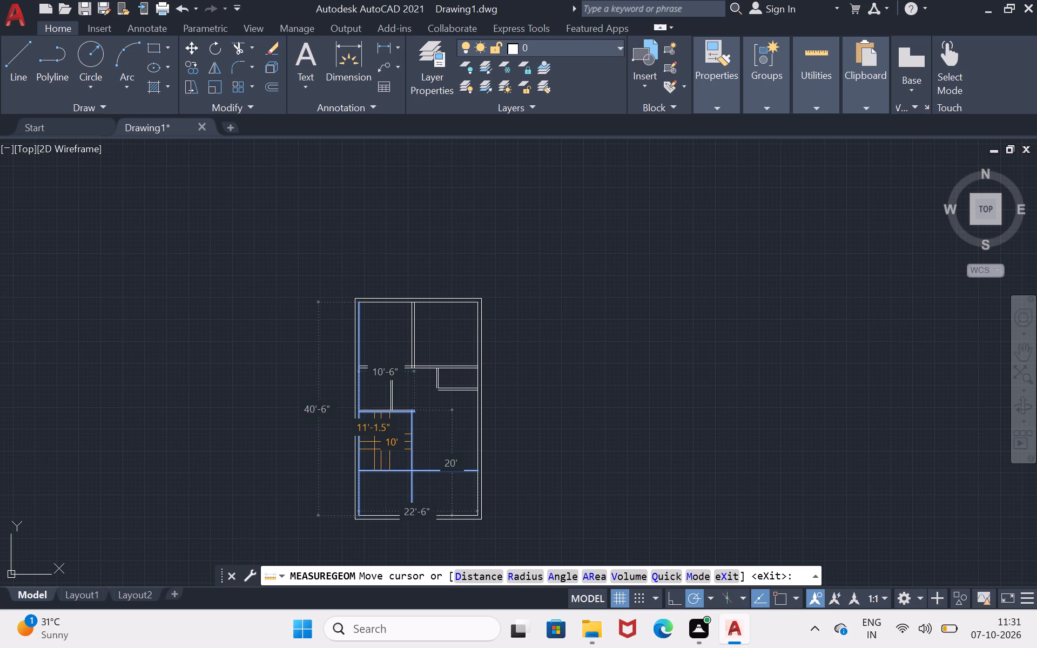
scroll(374, 442, up, 3)
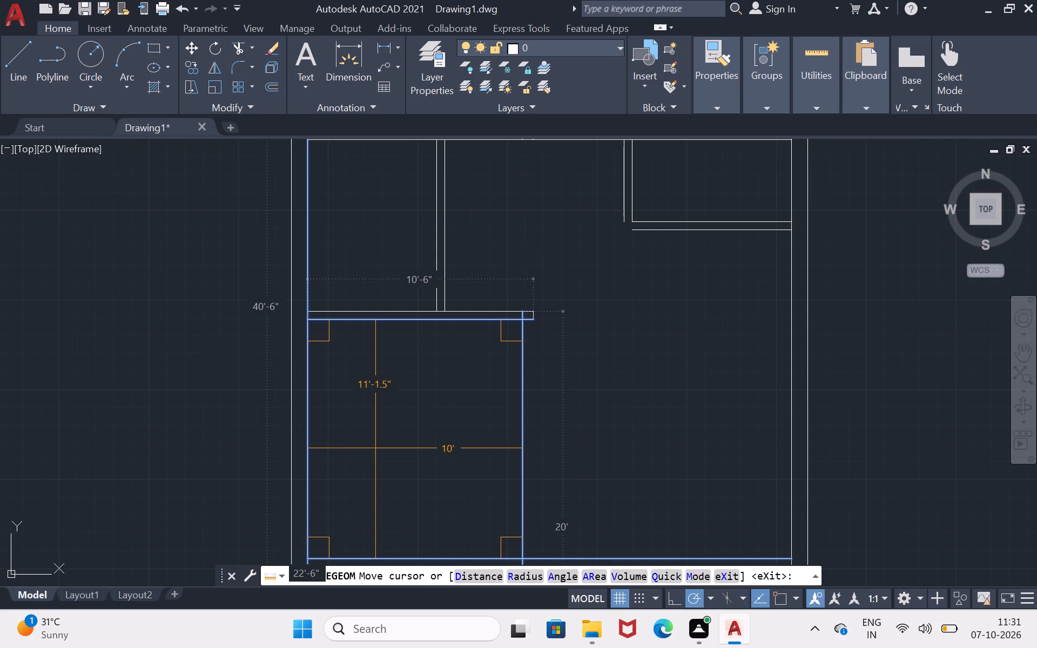
scroll(375, 448, down, 1)
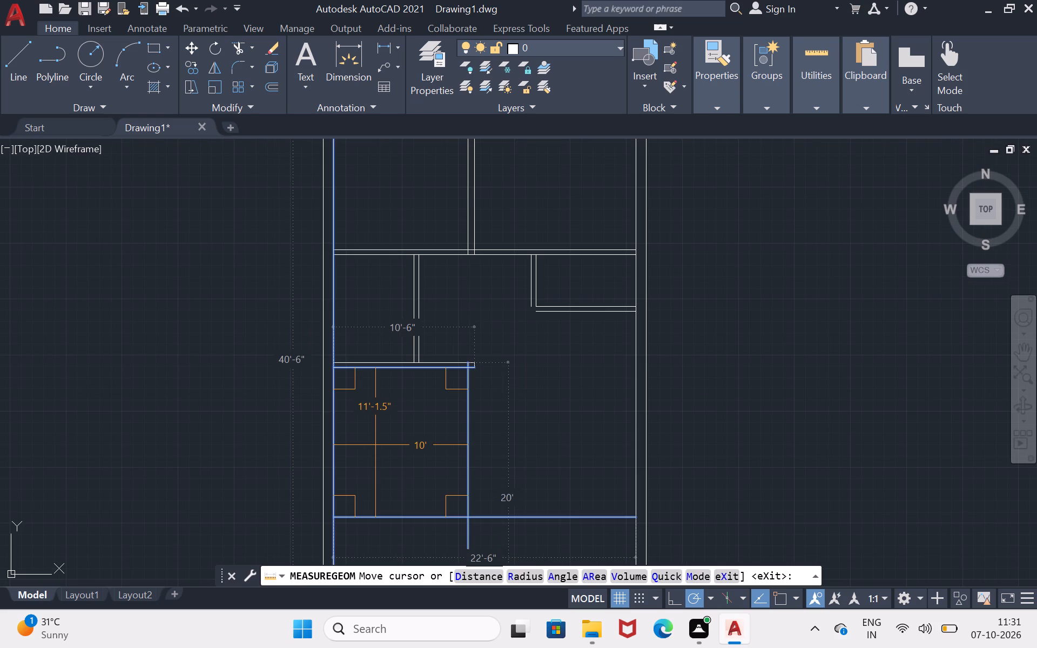
key(Return)
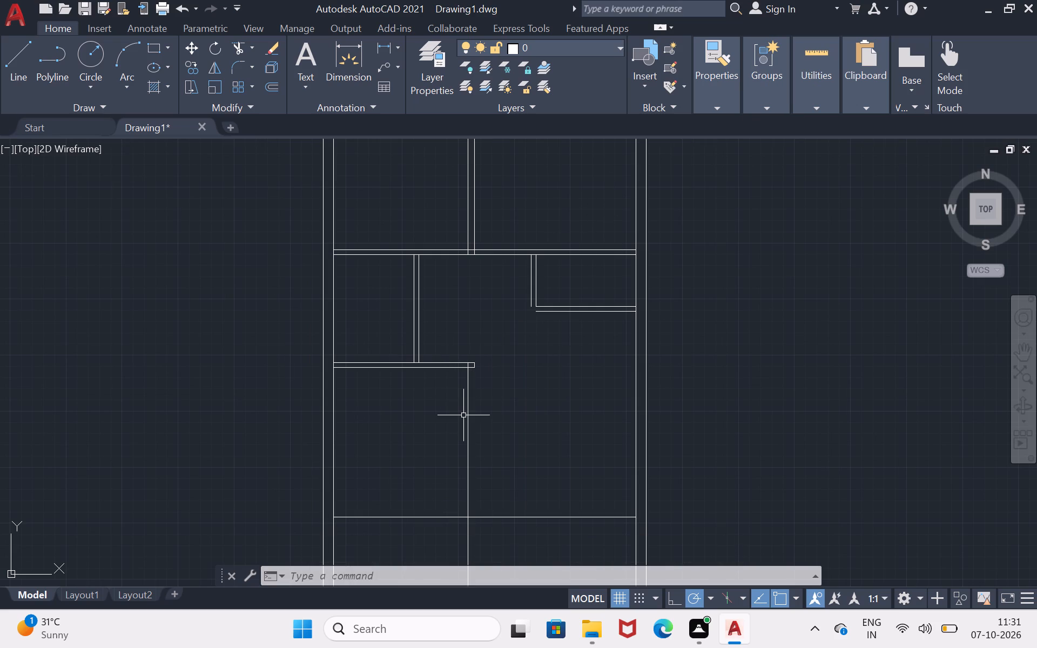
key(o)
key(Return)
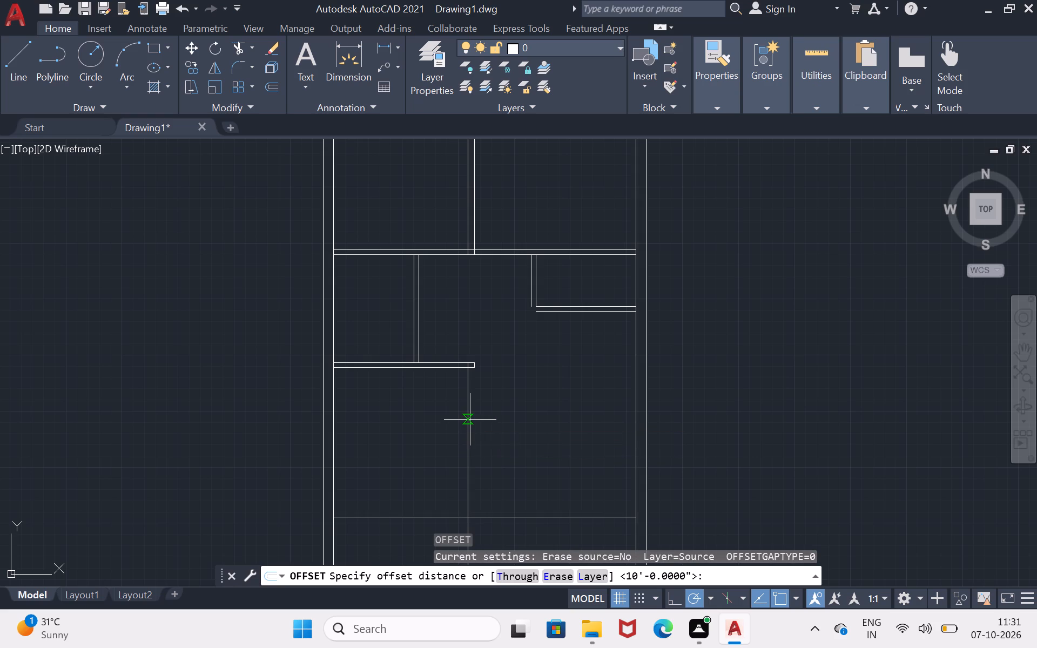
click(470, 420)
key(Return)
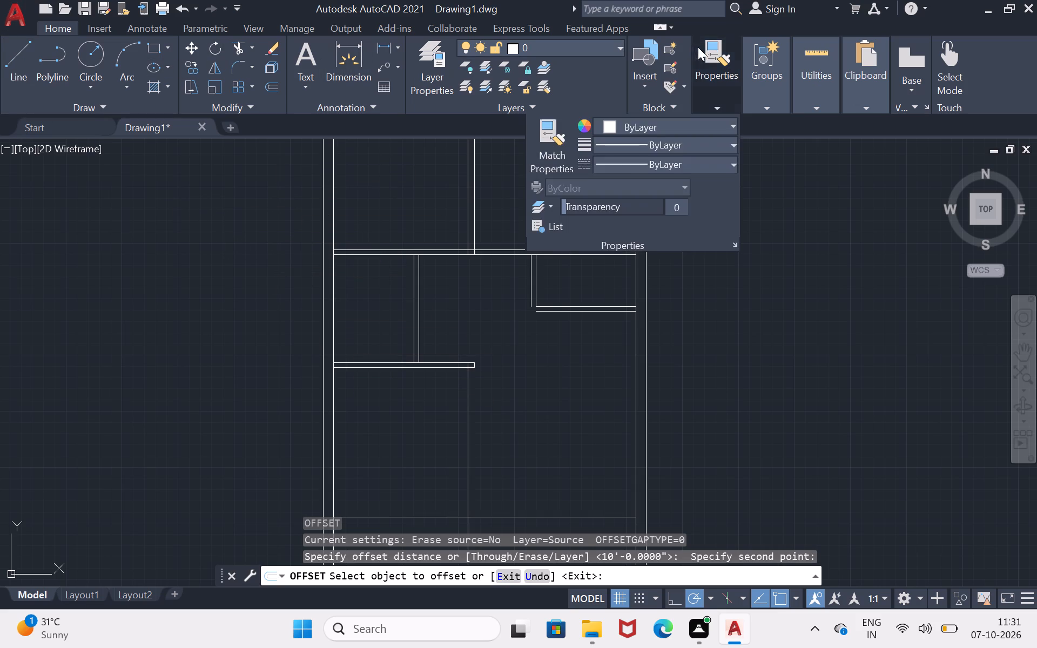
Measure the length and thickness of the lower horizontal partition with Quick Measure.
click(817, 71)
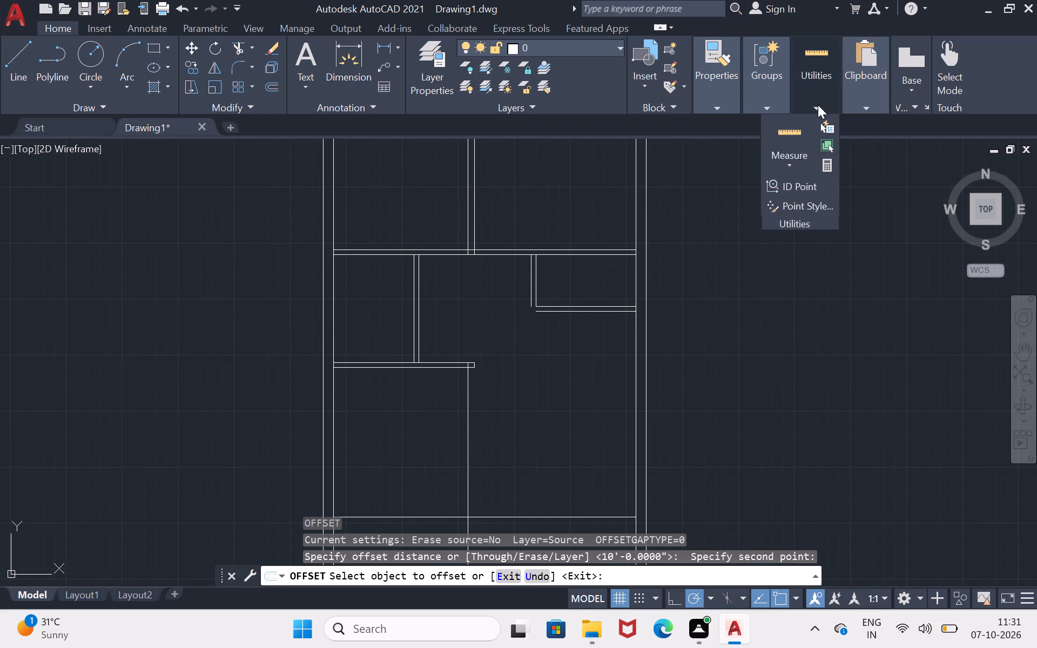
click(795, 133)
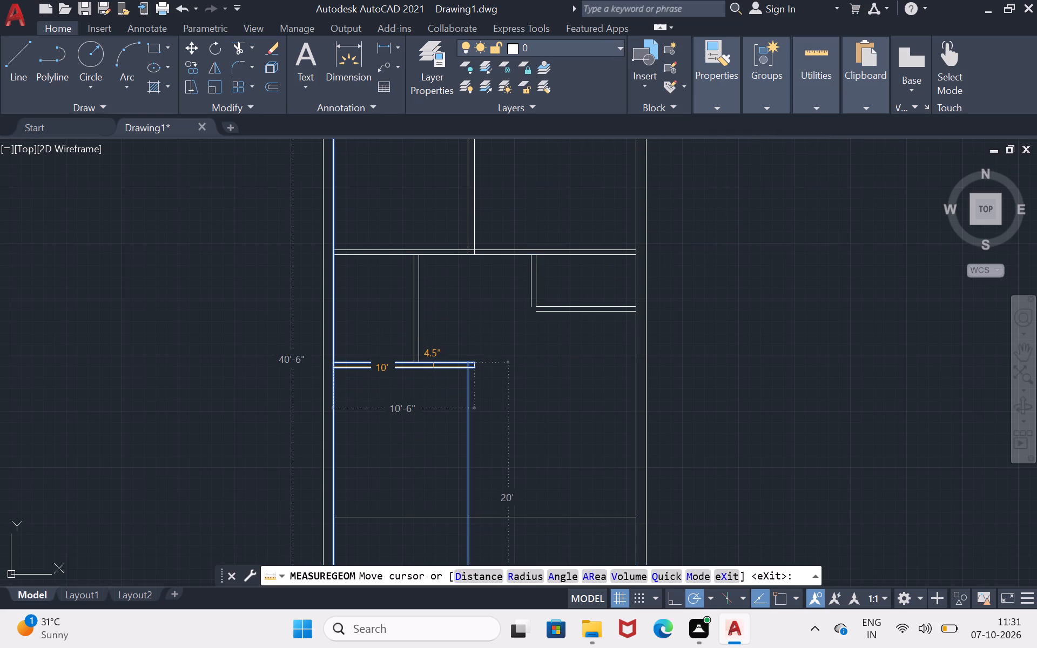
key(Return)
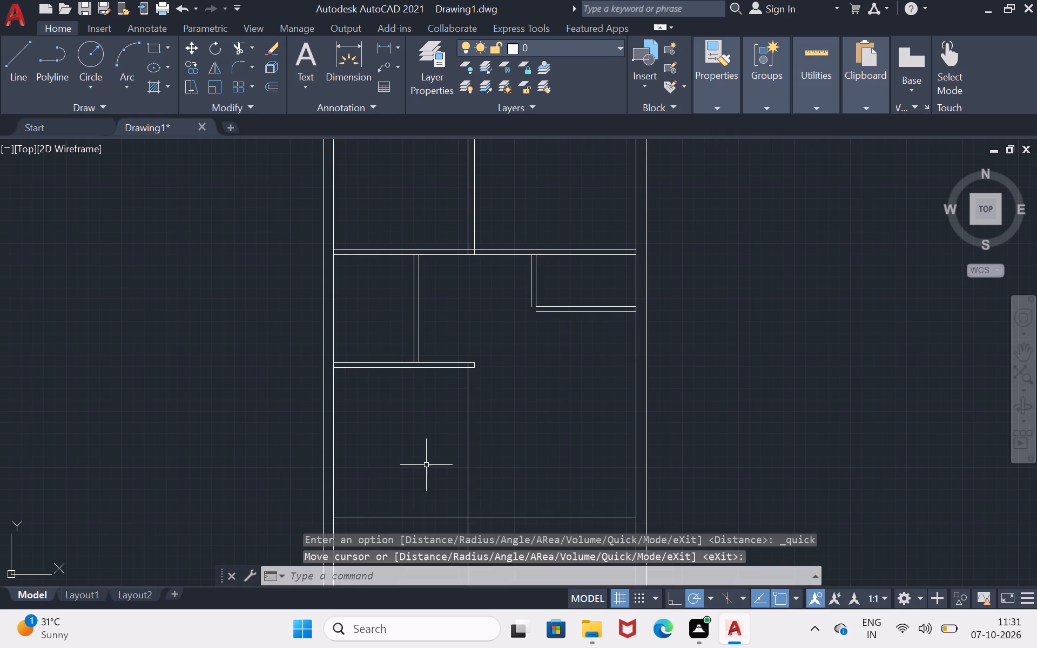
Trim the end cap and the two overhanging line ends of the lower horizontal partition back to the vertical line.
click(228, 40)
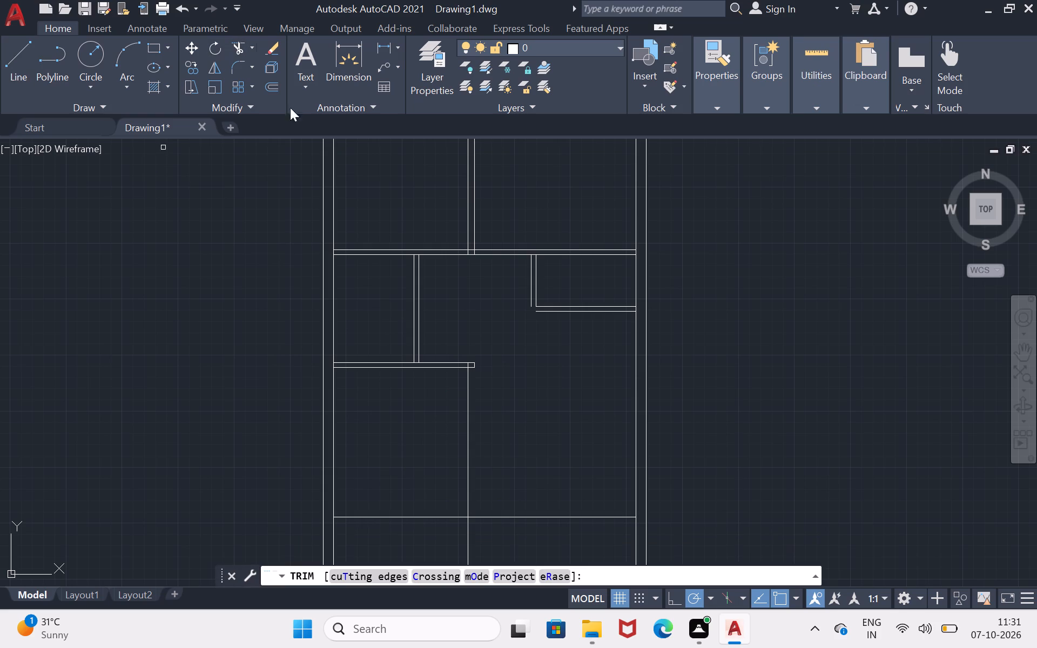
click(474, 356)
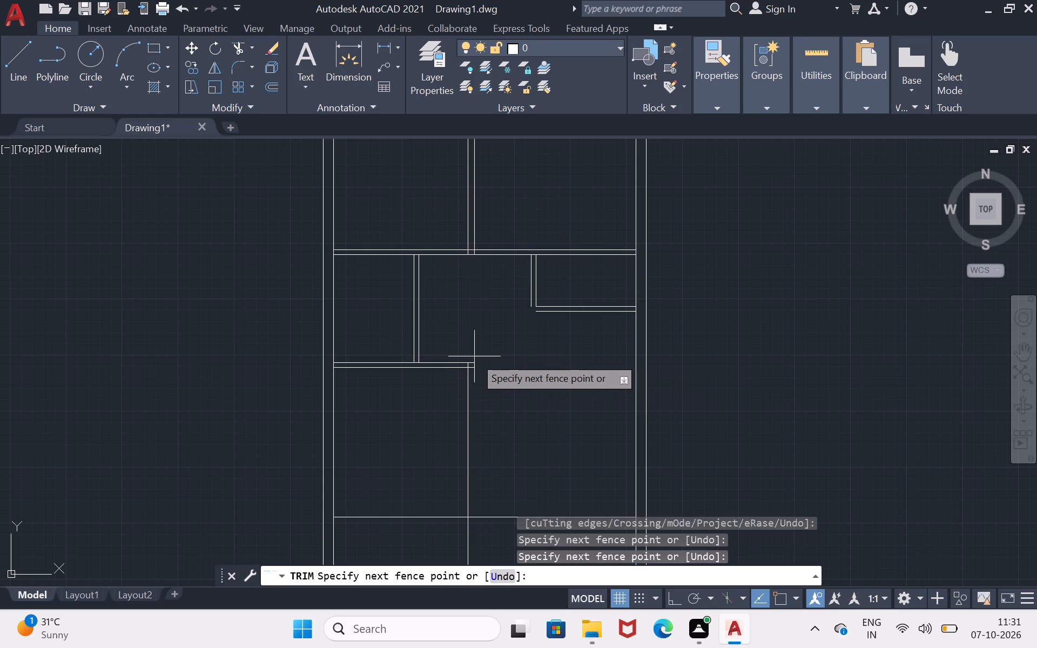
drag(474, 356, 474, 366)
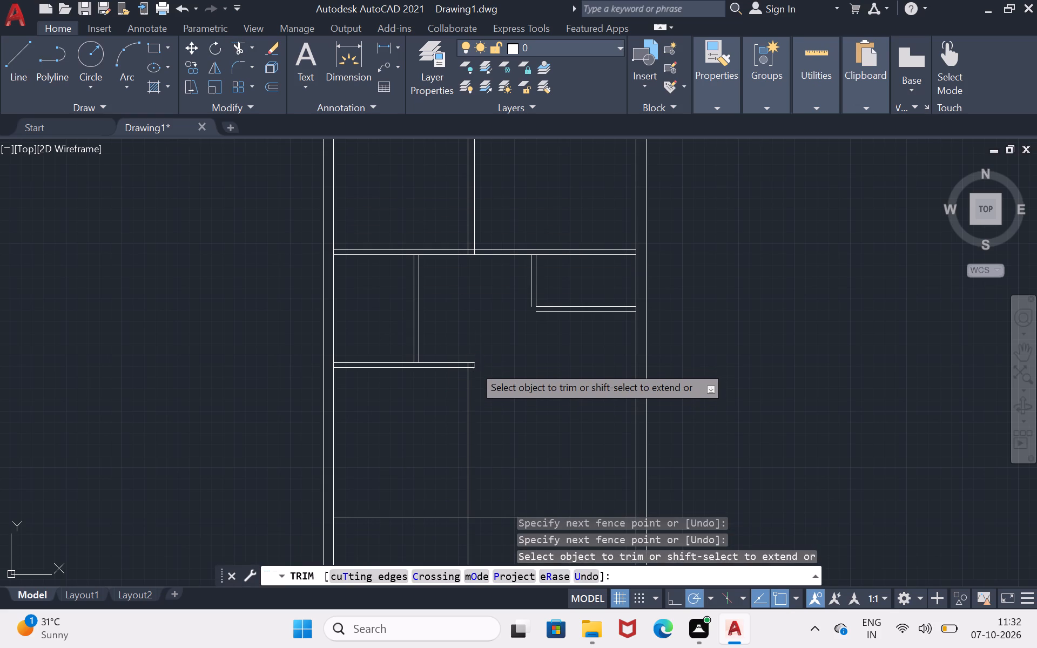
click(474, 366)
click(474, 364)
click(474, 369)
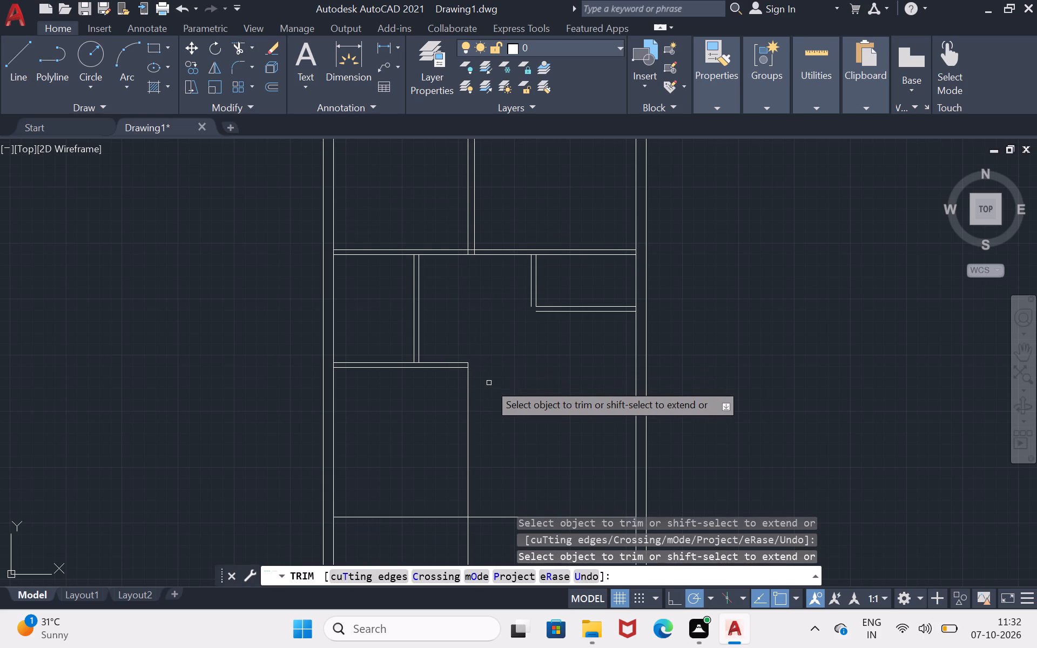
scroll(499, 379, down, 1)
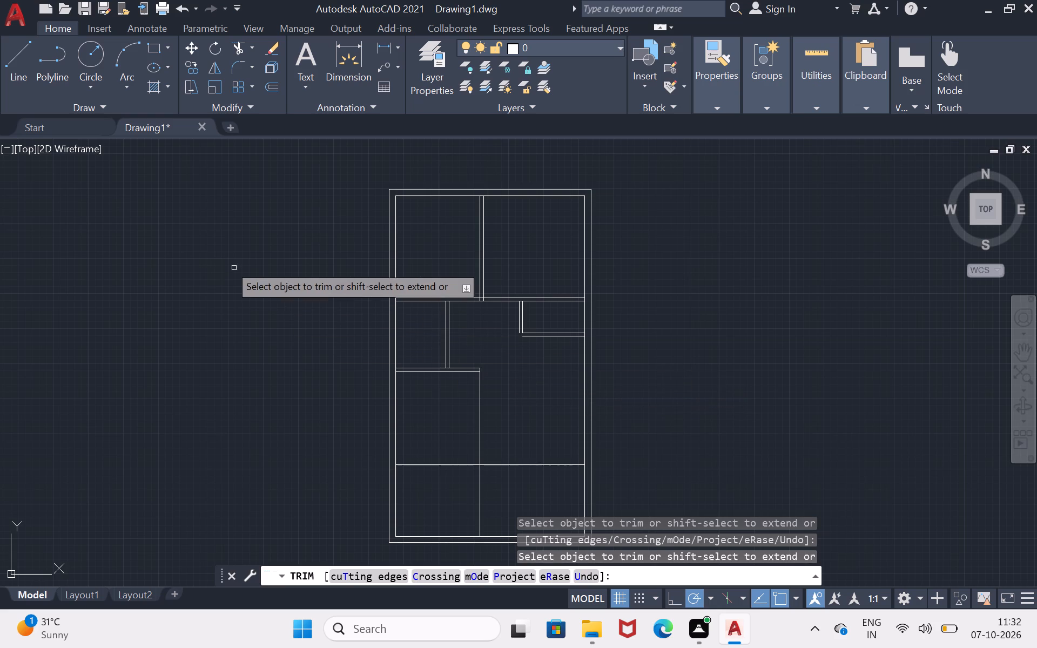
key(Return)
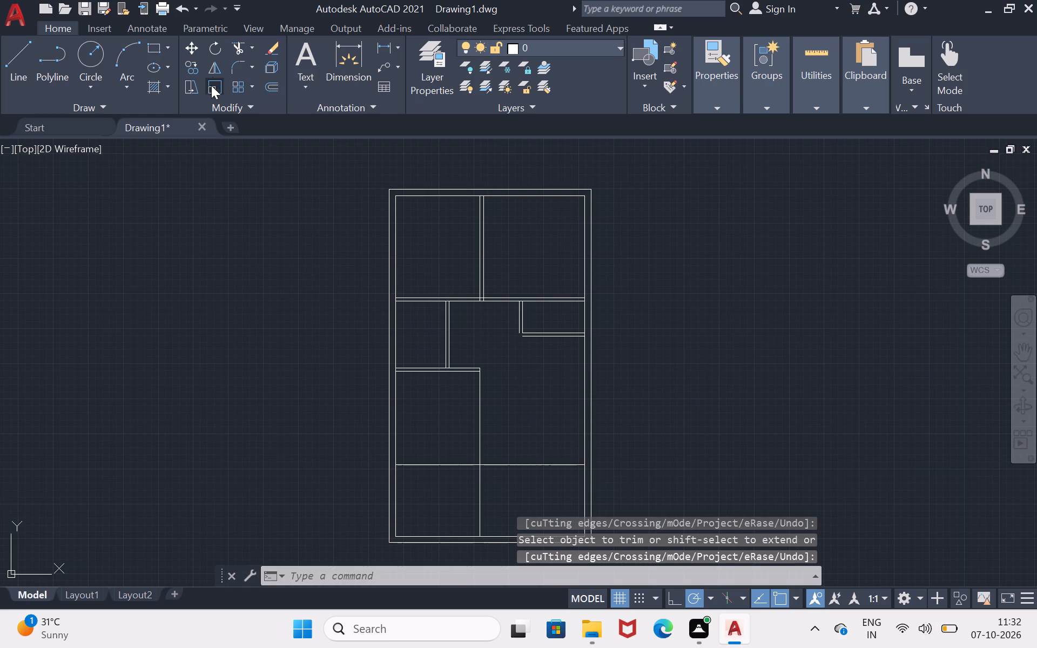
Offset the vertical partition line 4.5" to the west and the lowest horizontal partition line 4.5" to the north.
key(o)
key(Return)
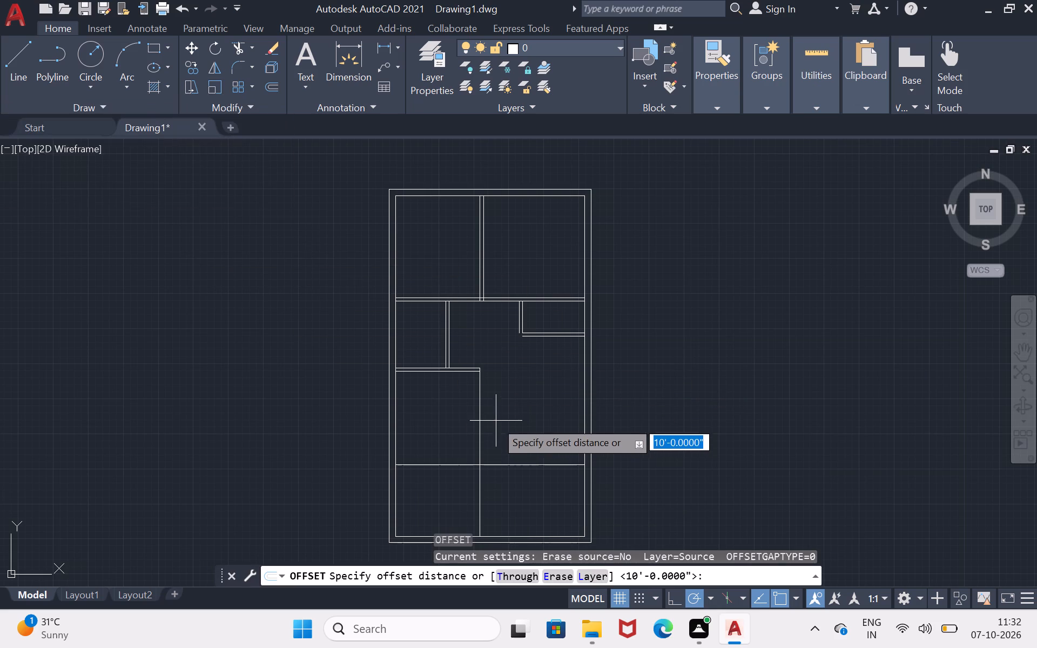
scroll(491, 416, up, 2)
click(458, 413)
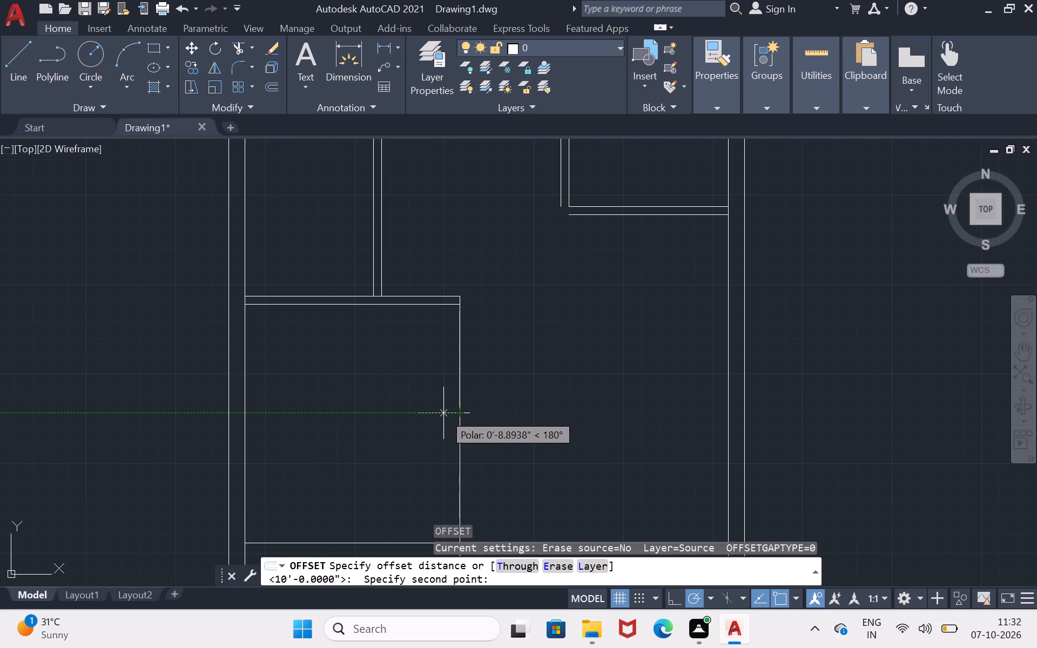
key(4)
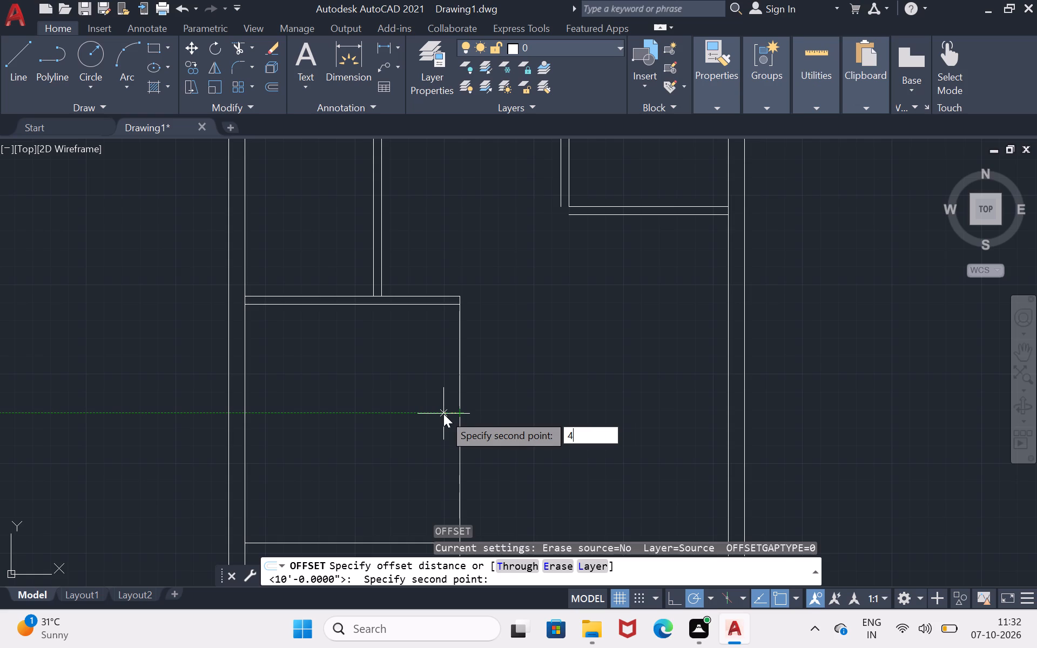
text(.5)
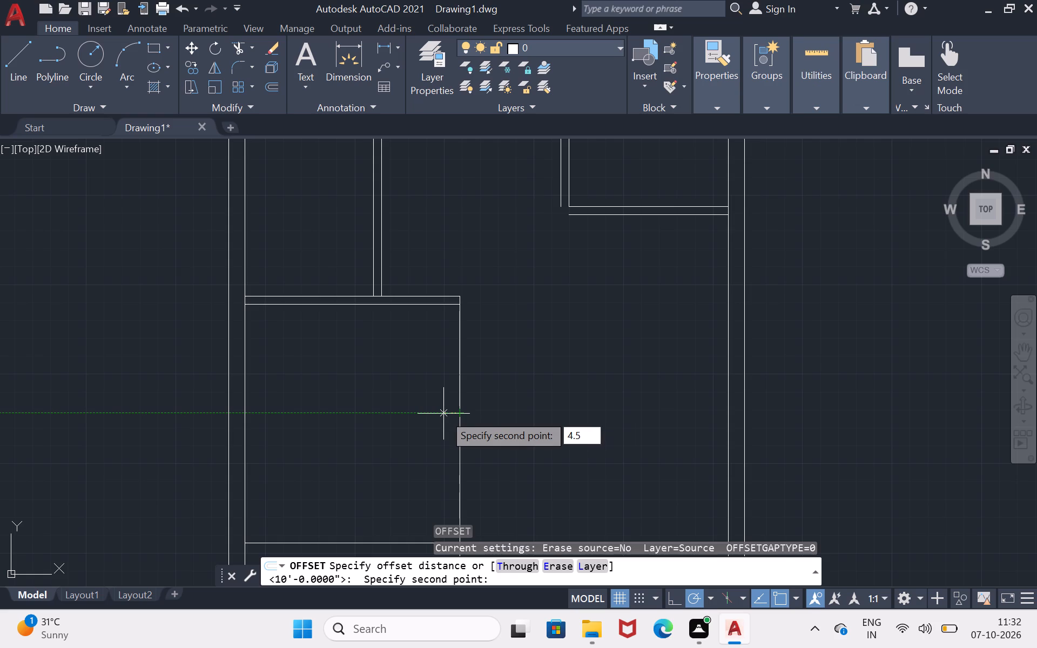
key(shift+quotedbl)
key(Return)
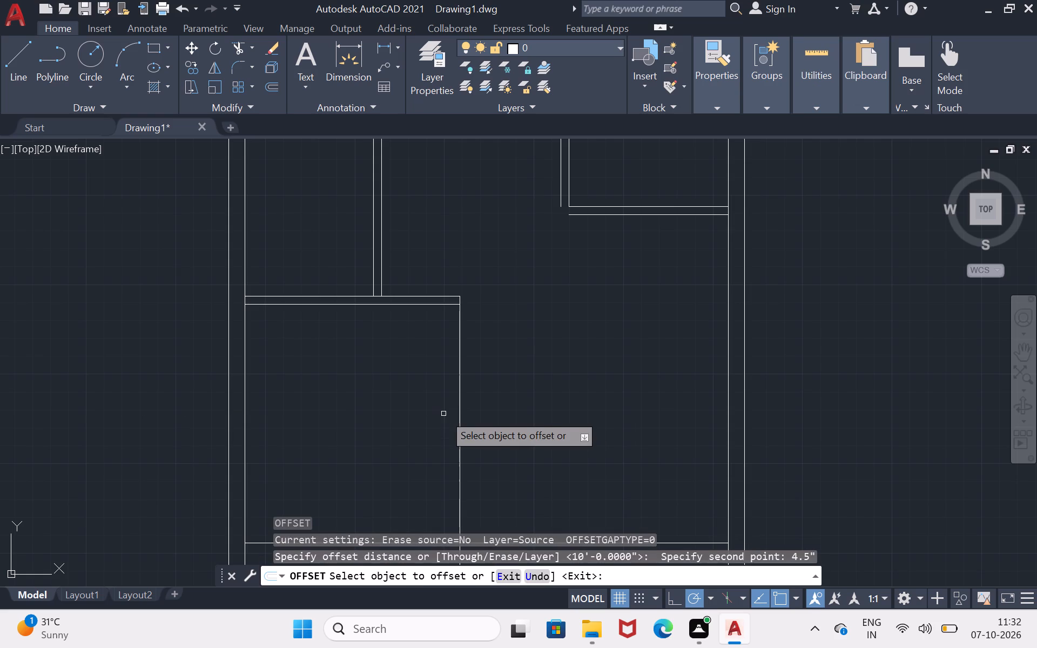
click(460, 399)
click(415, 400)
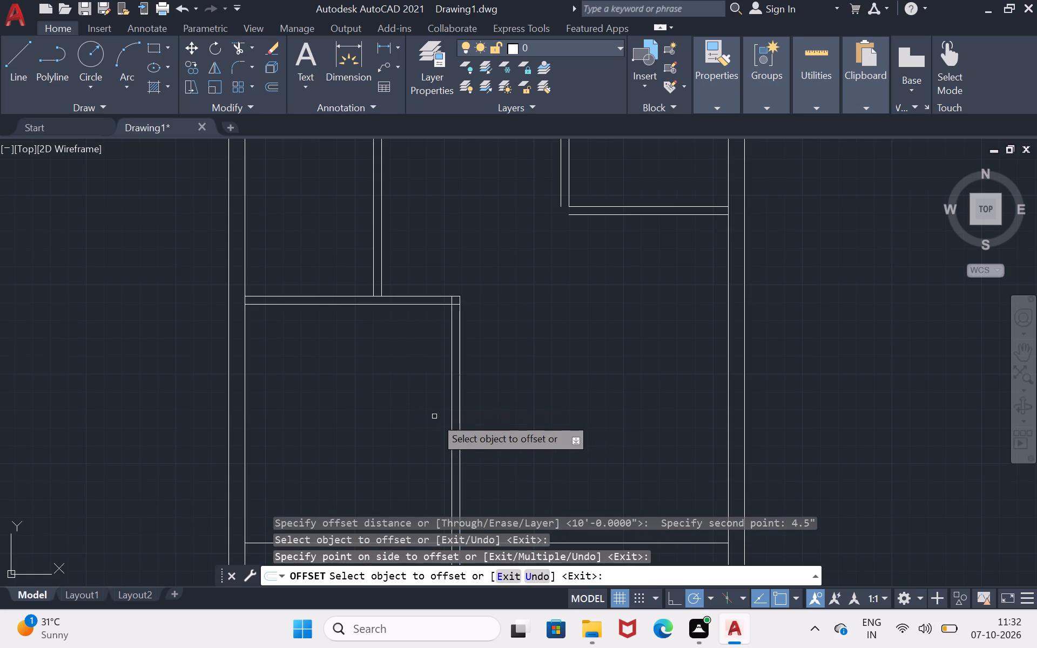
scroll(436, 423, down, 1)
click(418, 498)
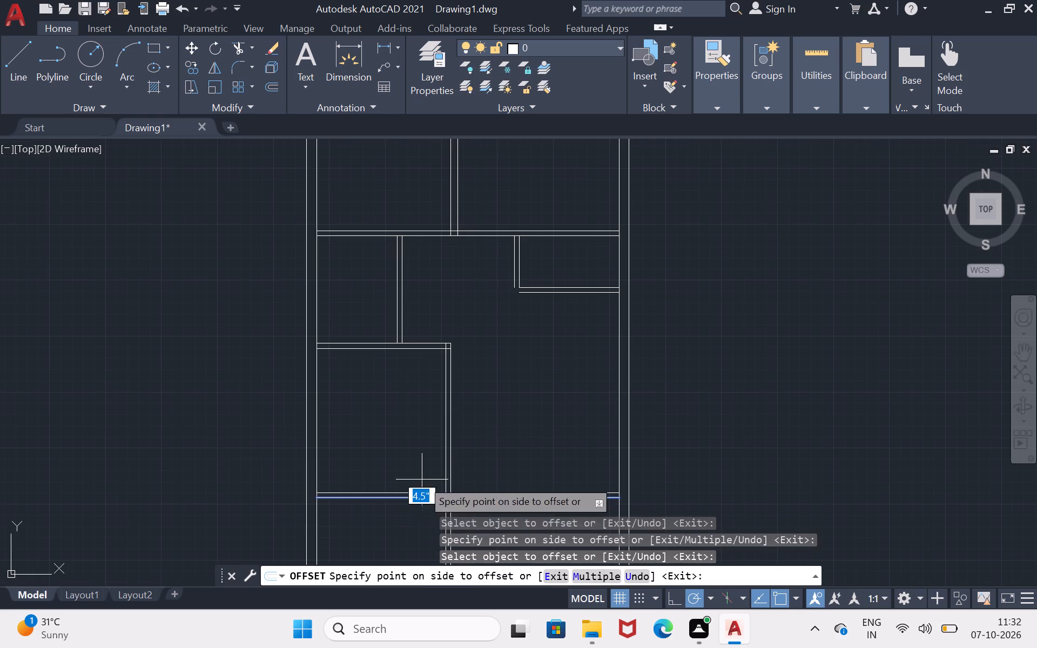
click(422, 480)
scroll(427, 524, down, 1)
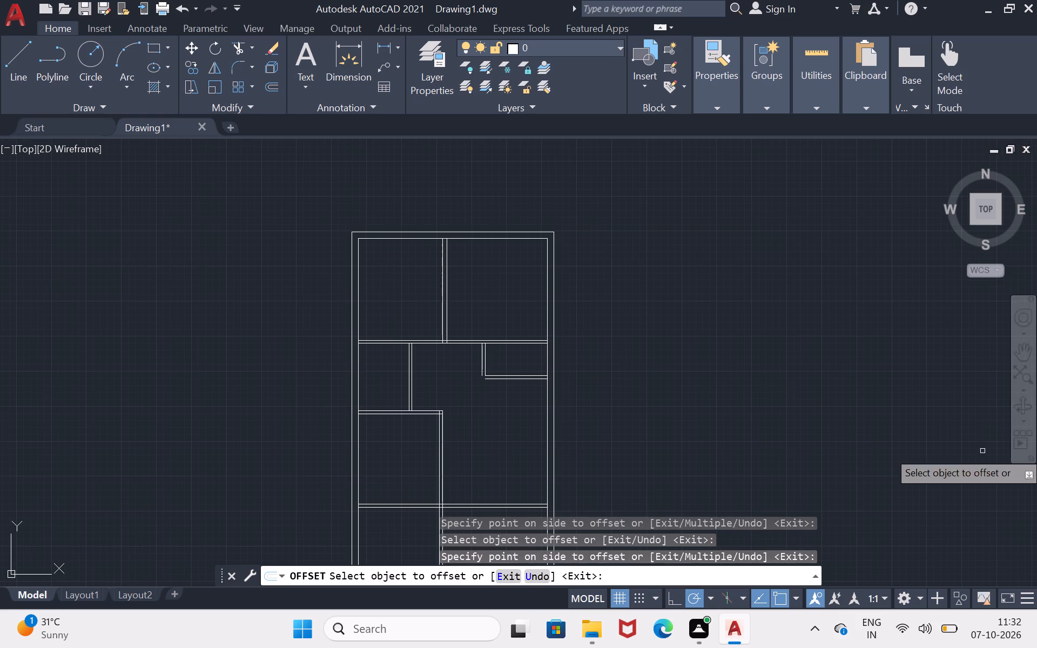
Measure the width and length of the west room between the two lower horizontal partitions with Quick Measure.
click(1022, 344)
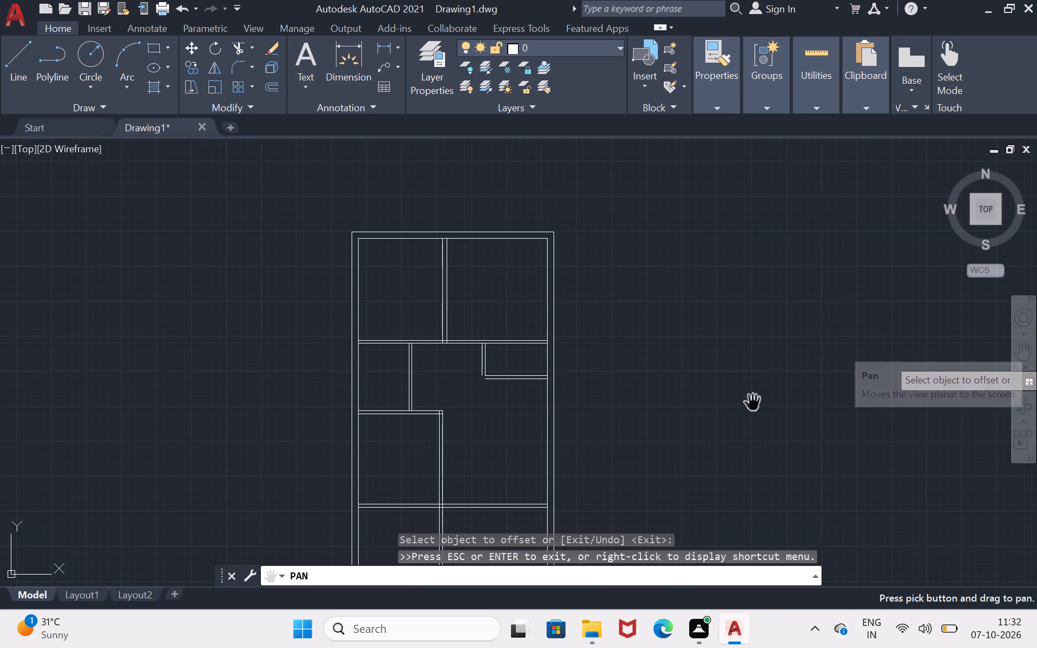
drag(637, 437, 637, 402)
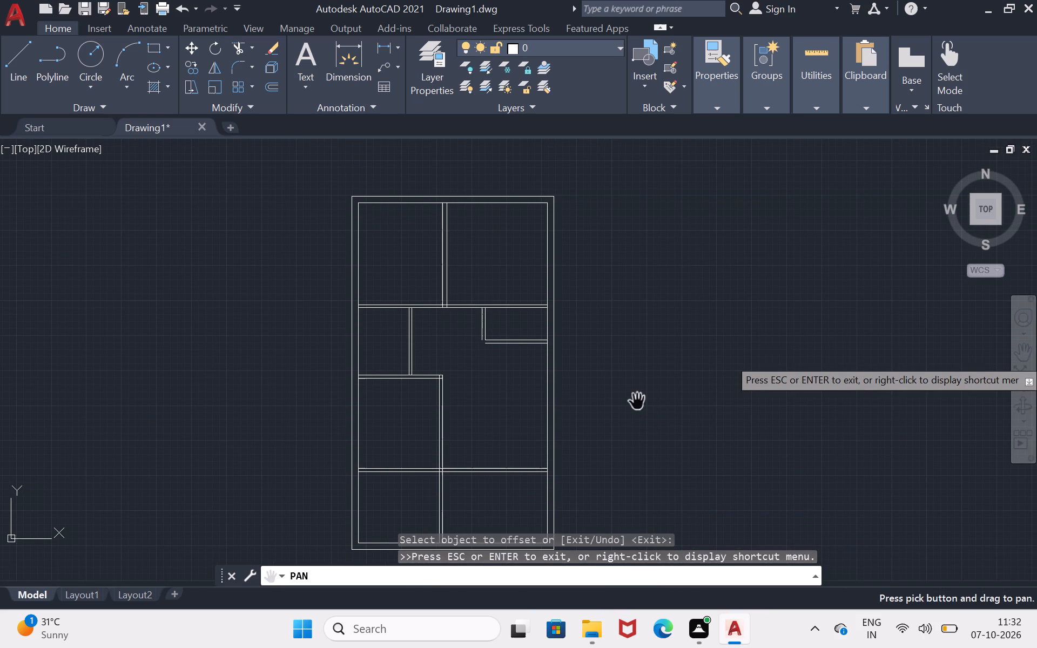
drag(560, 430, 560, 427)
drag(560, 427, 578, 337)
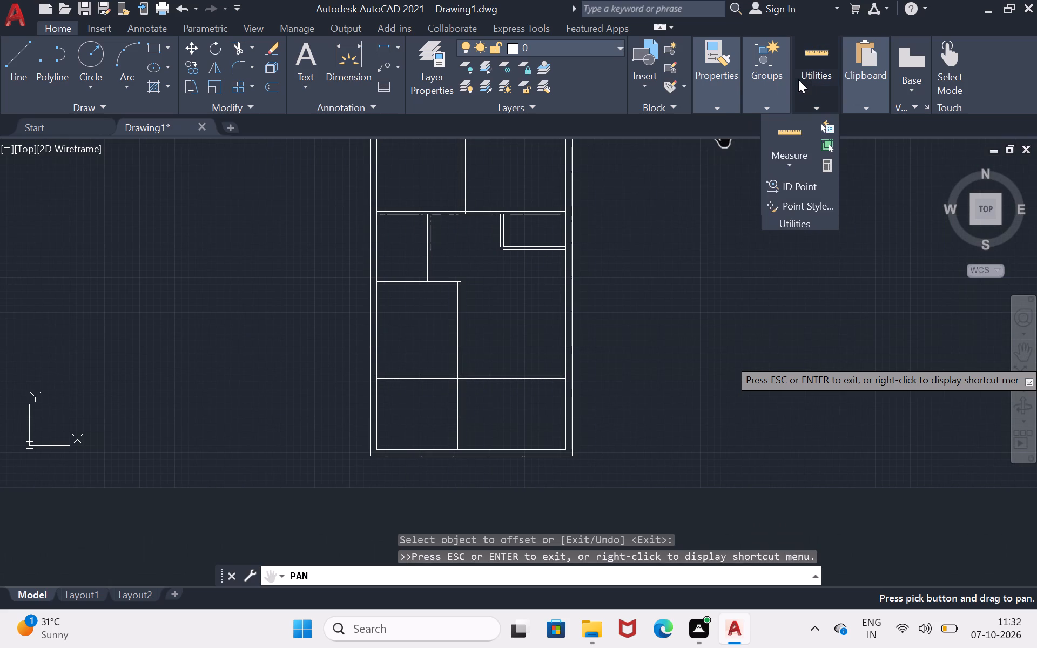
click(798, 79)
click(798, 131)
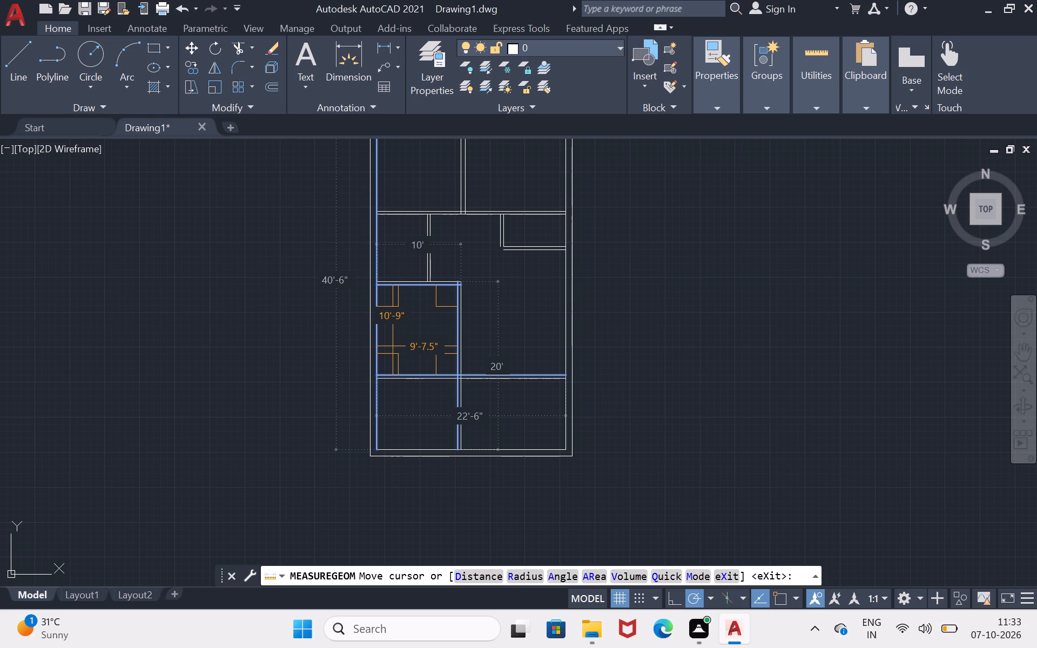
key(ctrl+z)
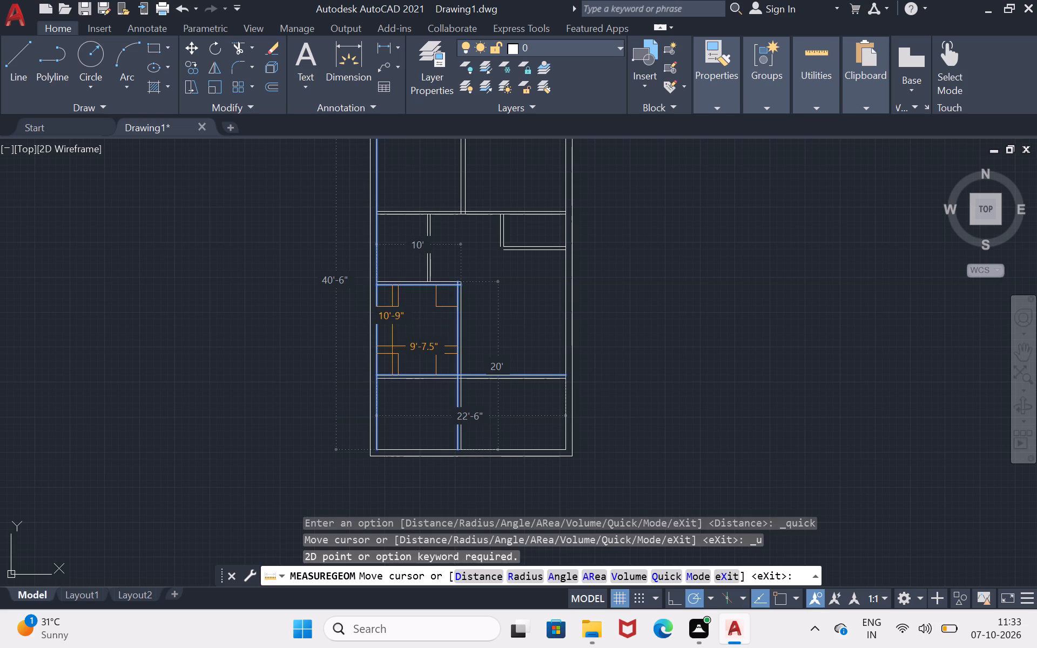
key(Return)
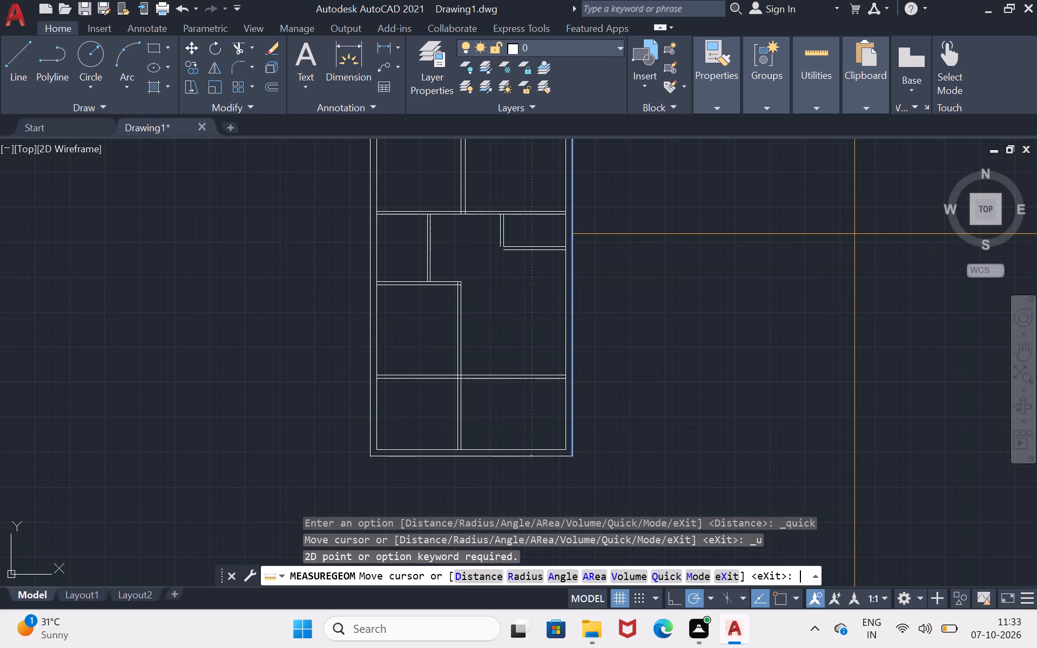
key(ctrl+z)
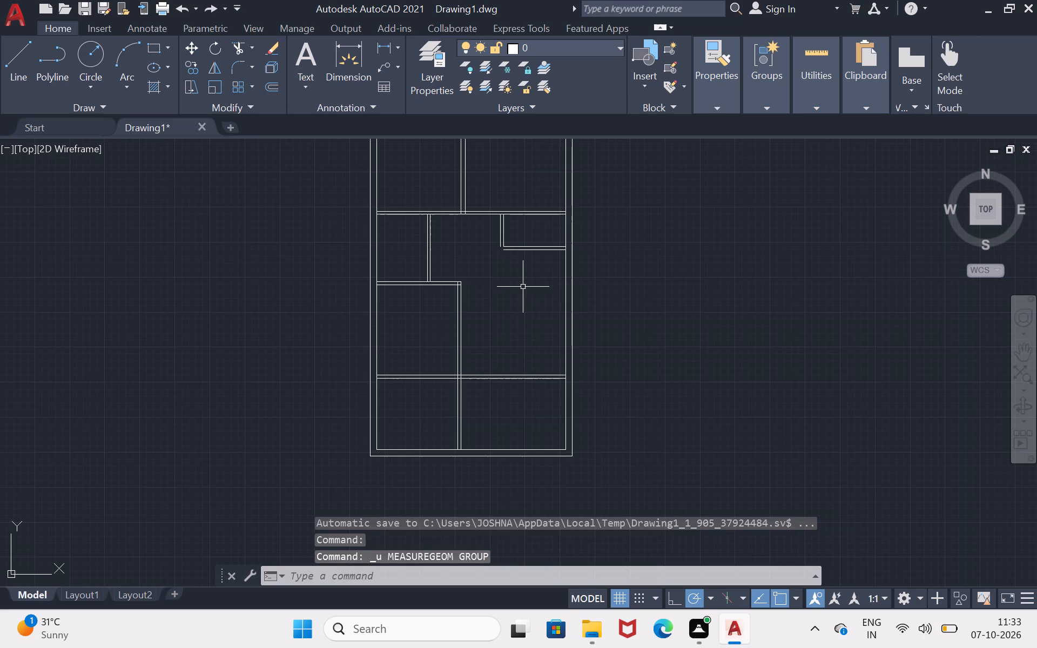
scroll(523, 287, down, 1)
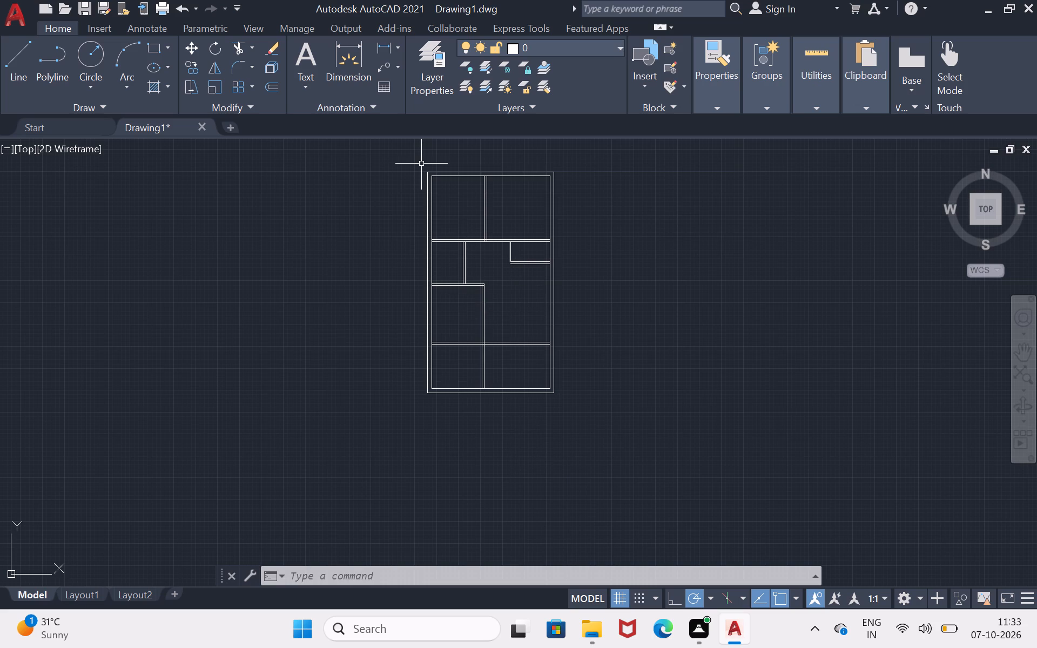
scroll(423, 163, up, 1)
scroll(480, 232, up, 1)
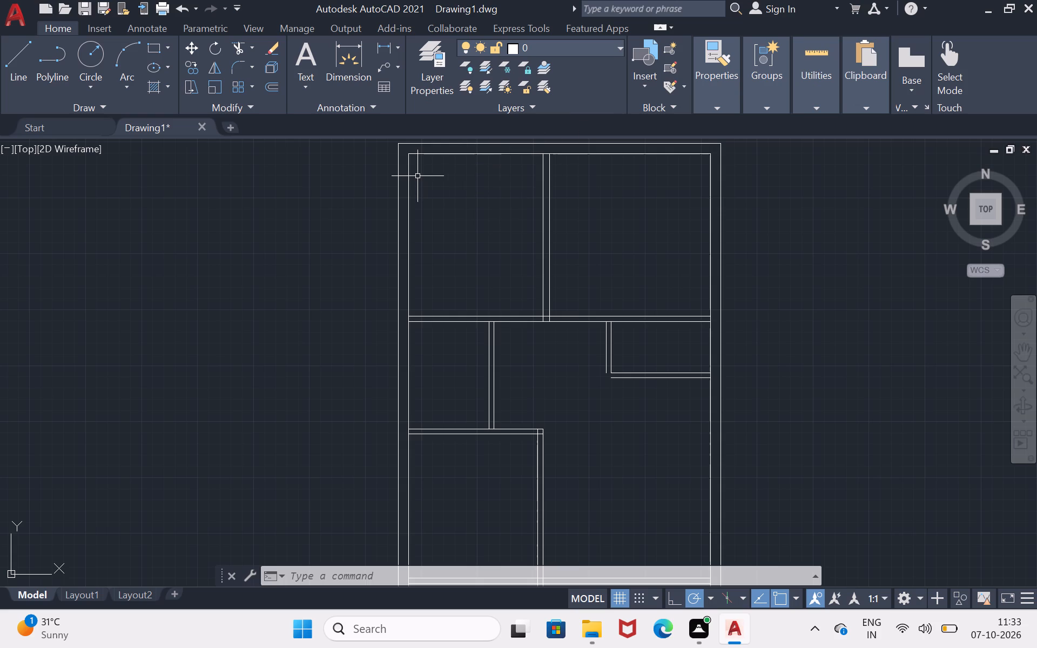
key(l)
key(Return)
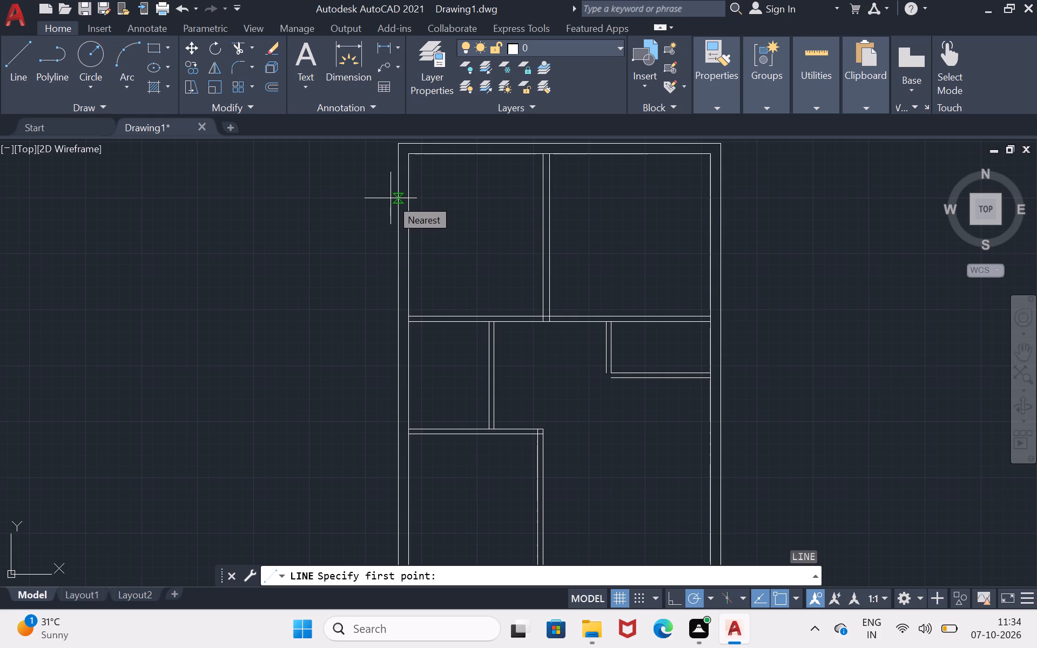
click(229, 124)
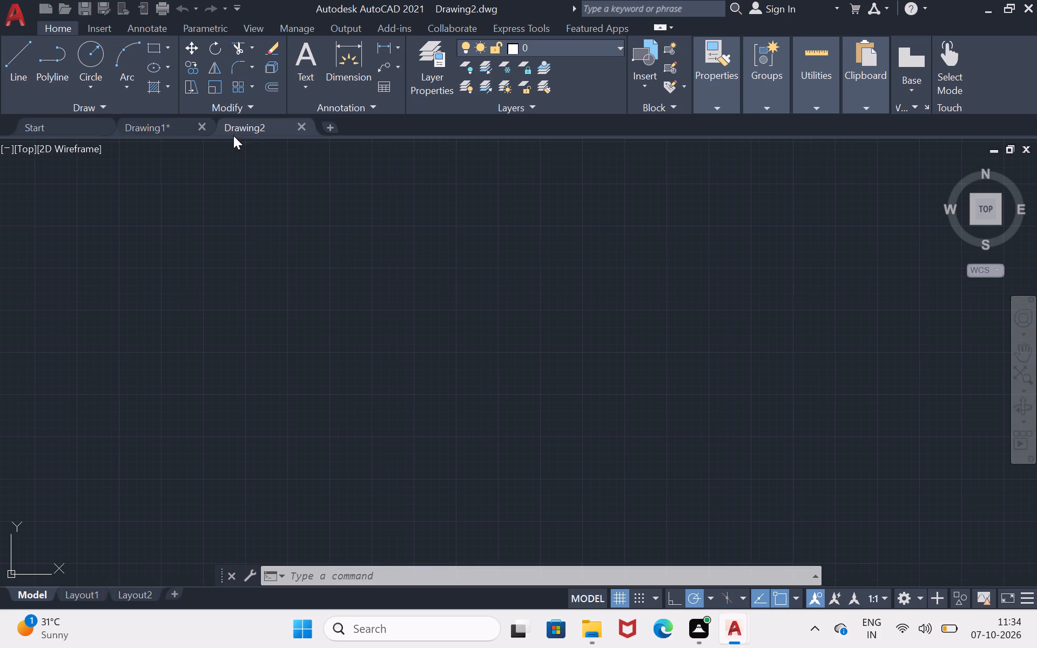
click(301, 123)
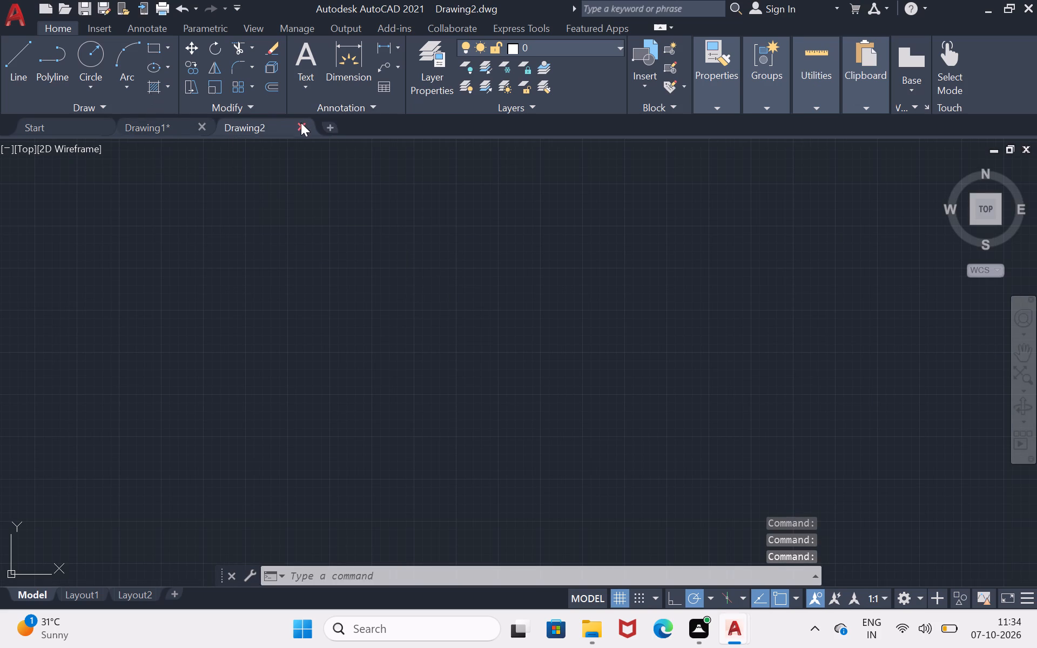
Open the recent drawing "west face-house plan" as a reference.
click(91, 129)
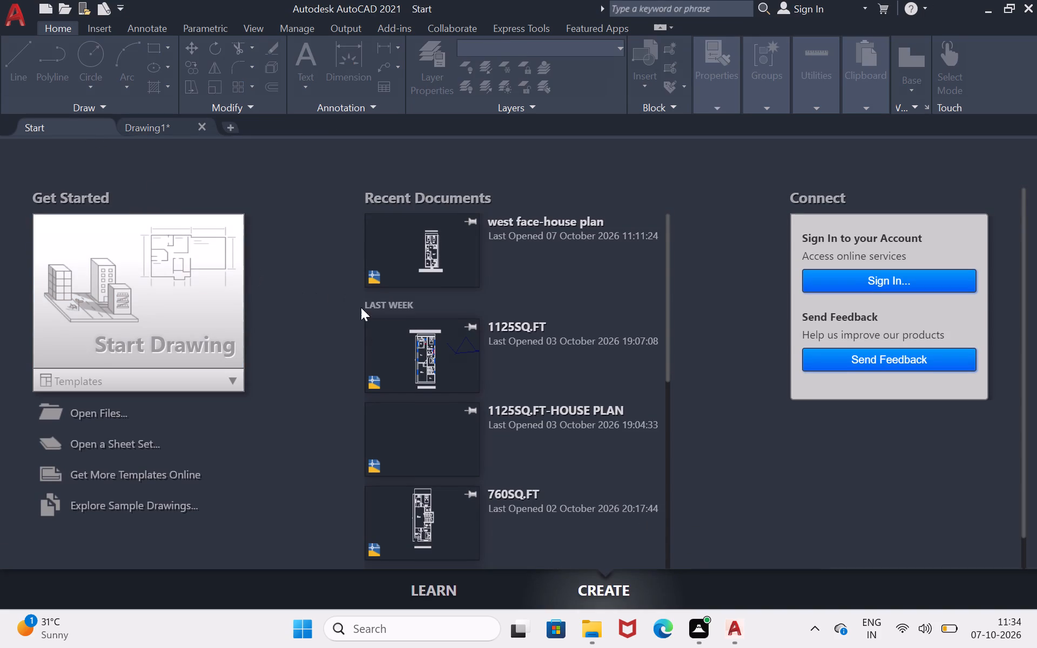
scroll(404, 460, down, 1)
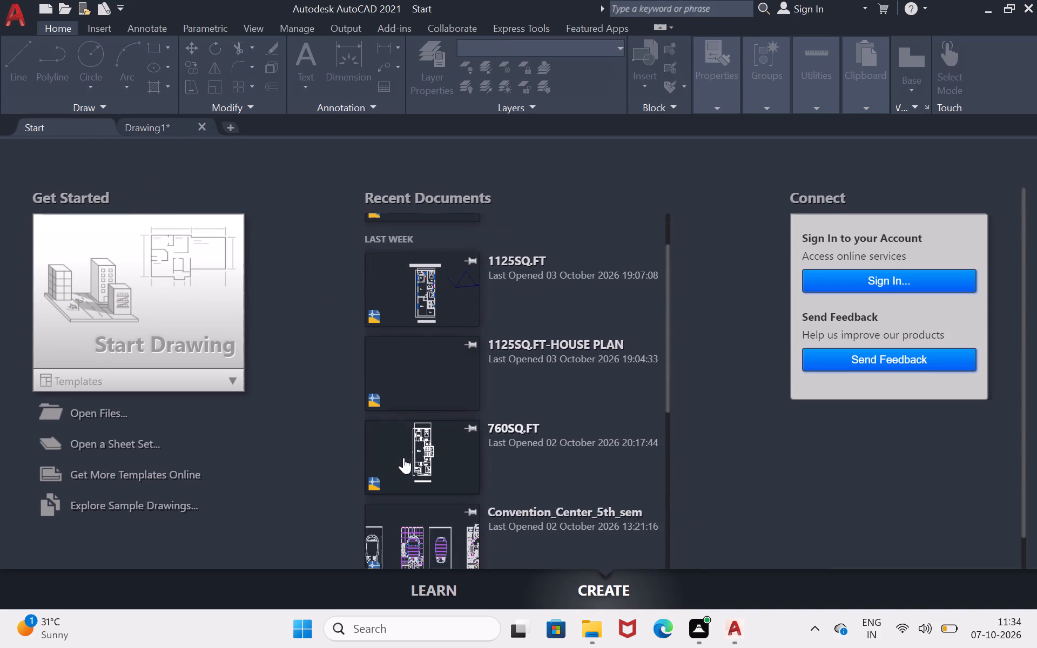
scroll(406, 362, up, 3)
click(428, 261)
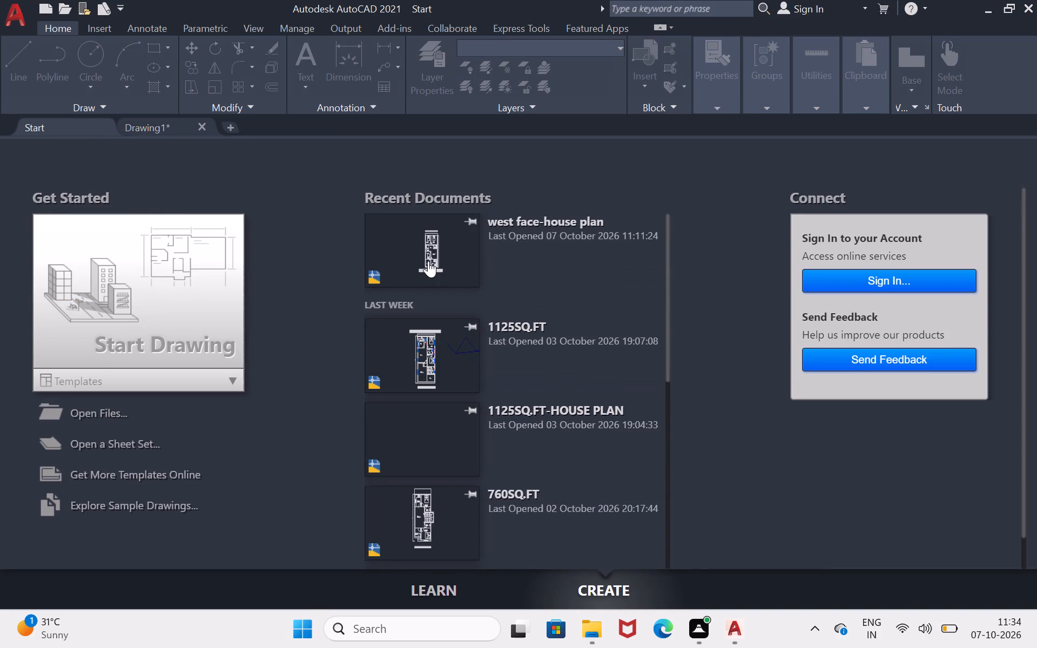
Examine the reference plan's room layout, size labels, doors and windows, ending on the two north bedrooms.
scroll(623, 420, up, 3)
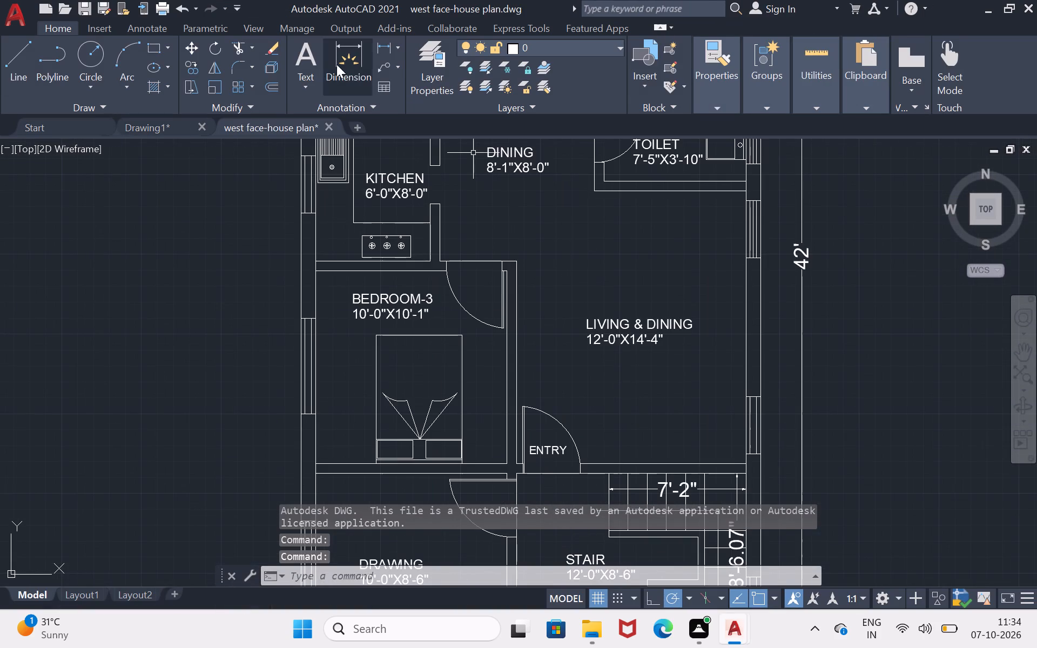
scroll(338, 73, down, 1)
scroll(354, 182, down, 1)
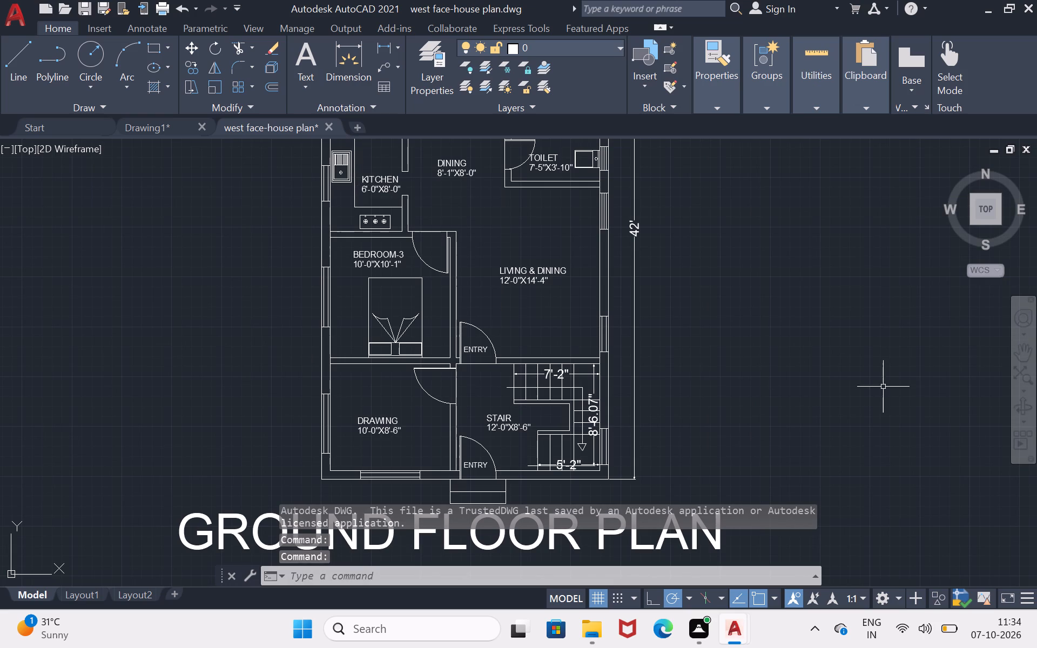
click(1018, 343)
drag(674, 266, 638, 450)
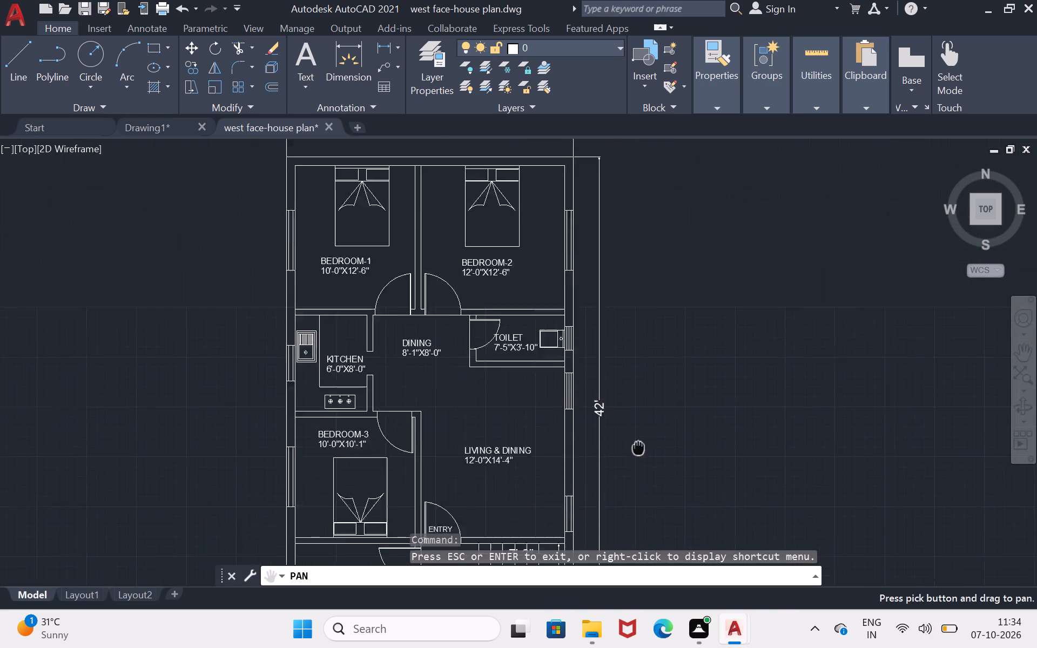
drag(638, 450, 654, 626)
scroll(340, 471, up, 2)
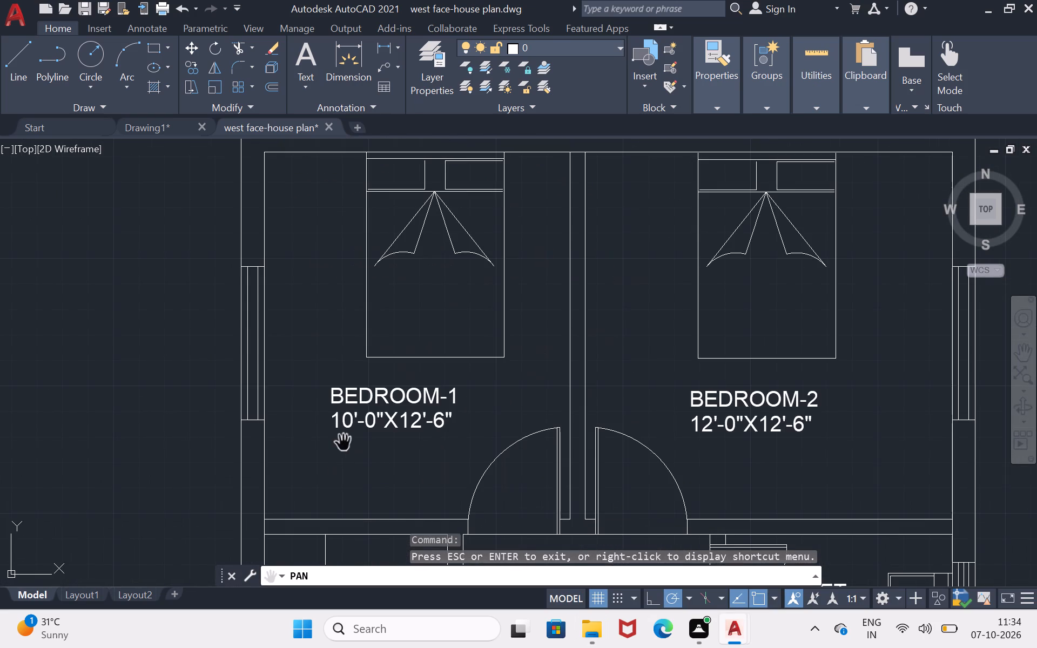
scroll(354, 425, down, 1)
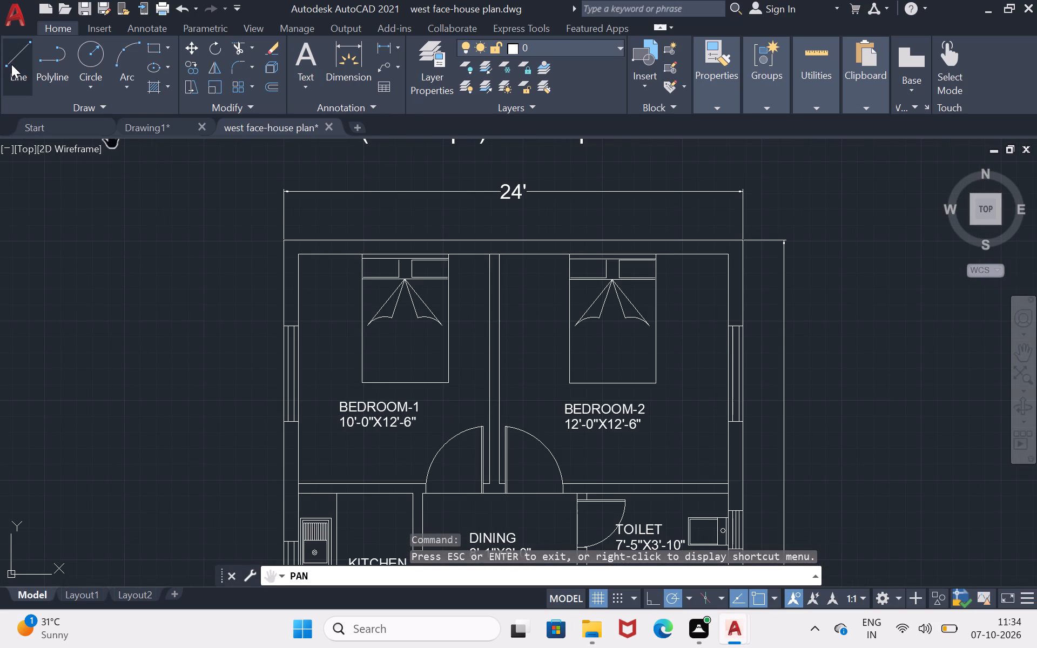
Measure the inside of BEDROOM-1 beside its west wall with Quick Measure.
click(798, 62)
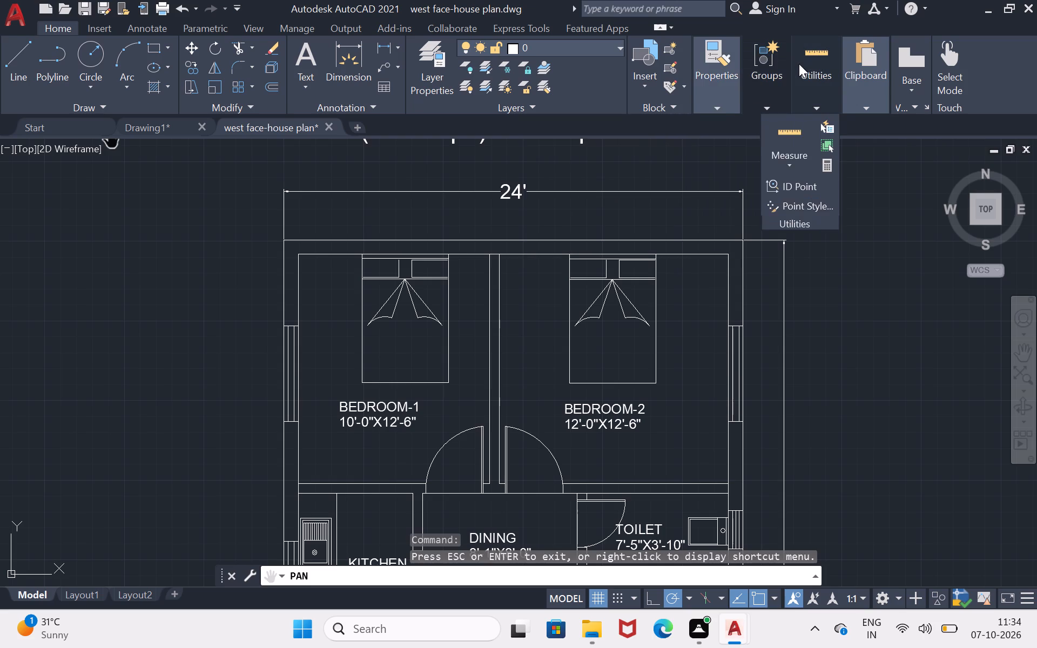
click(787, 137)
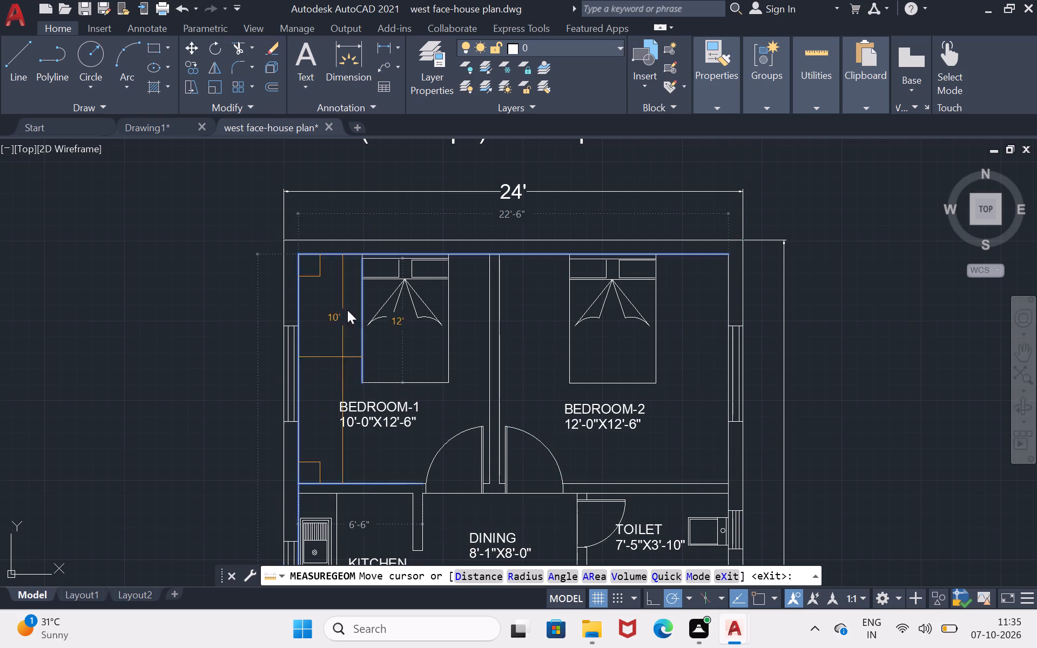
click(180, 125)
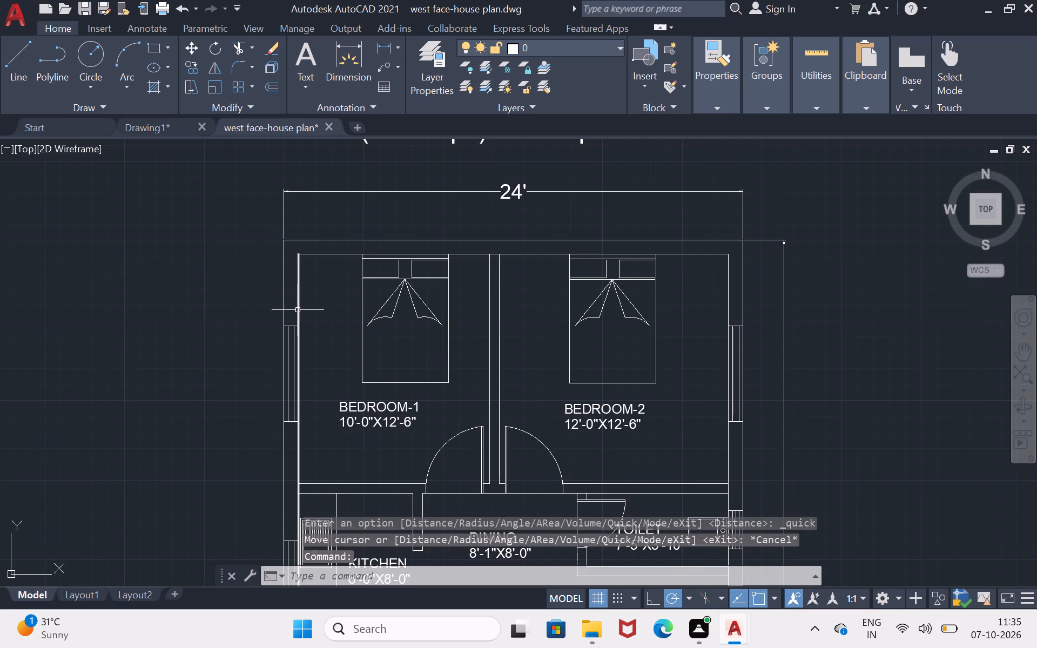
Switch back to the Drawing1 floor plan.
click(157, 128)
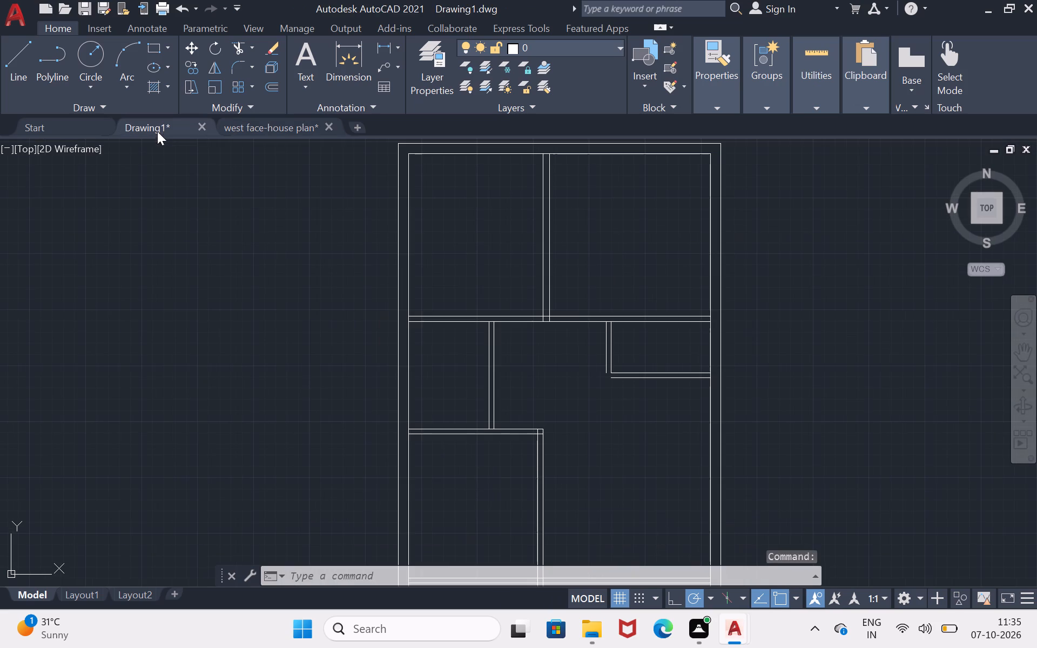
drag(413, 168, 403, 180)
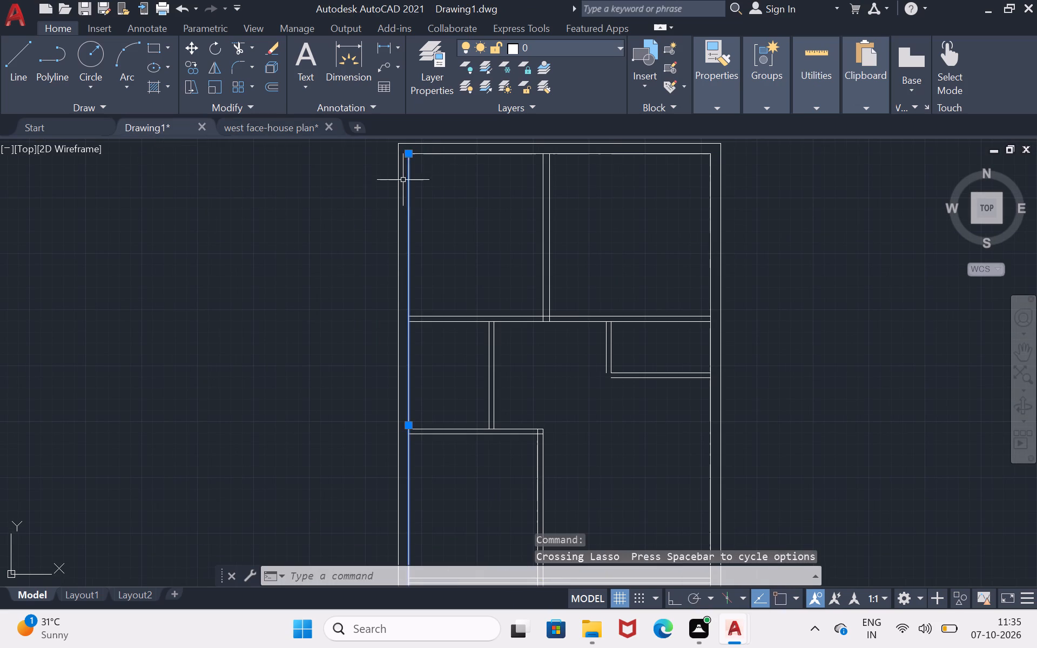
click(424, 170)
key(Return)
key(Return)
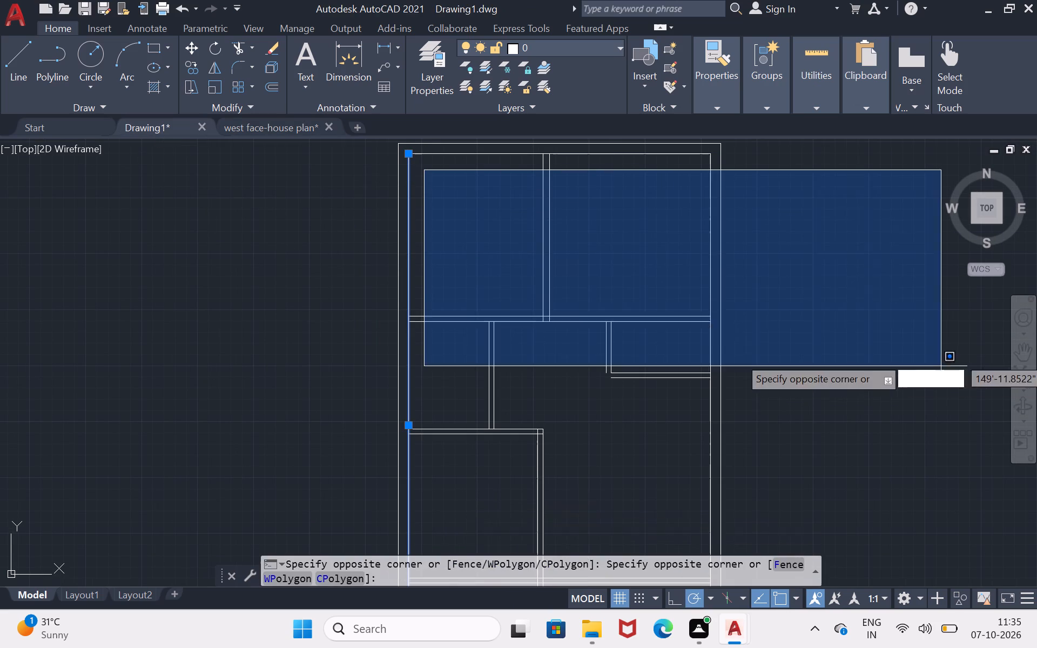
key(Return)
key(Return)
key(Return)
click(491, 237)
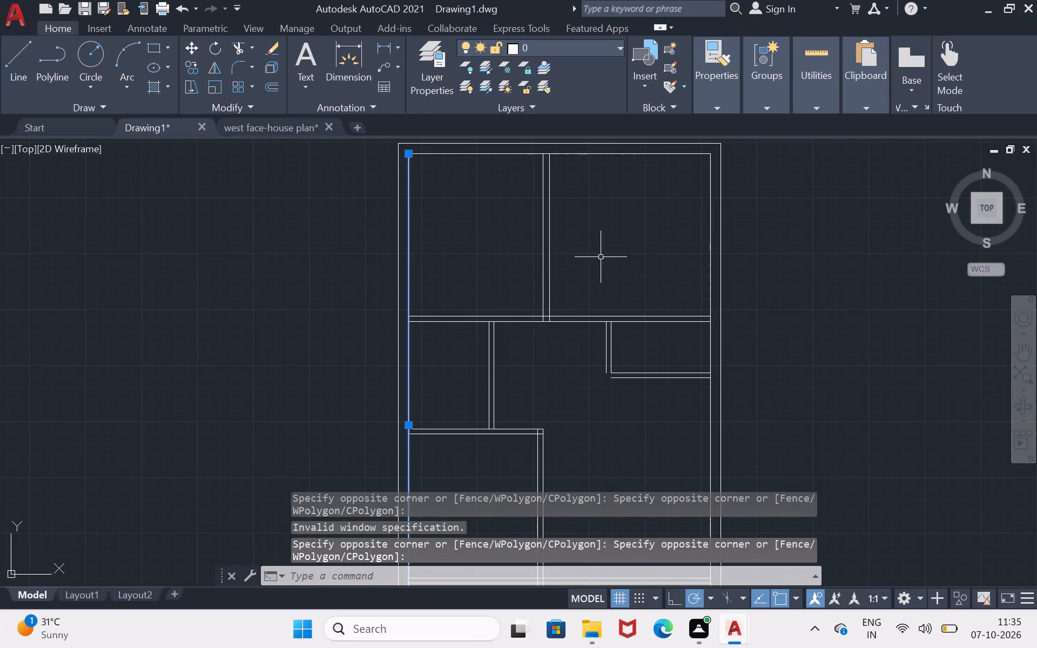
Draw a 9" line across the west outer wall, level with the north-west bedroom's inner top corner.
click(1029, 351)
drag(768, 328, 709, 390)
scroll(649, 342, up, 1)
drag(538, 340, 614, 378)
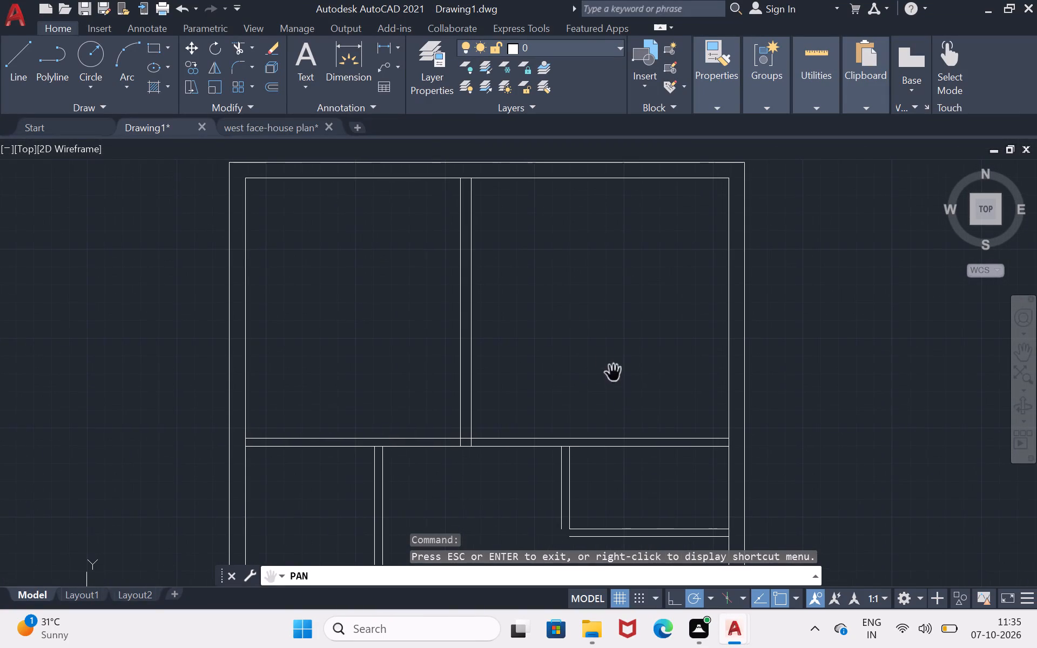
key(Return)
click(25, 55)
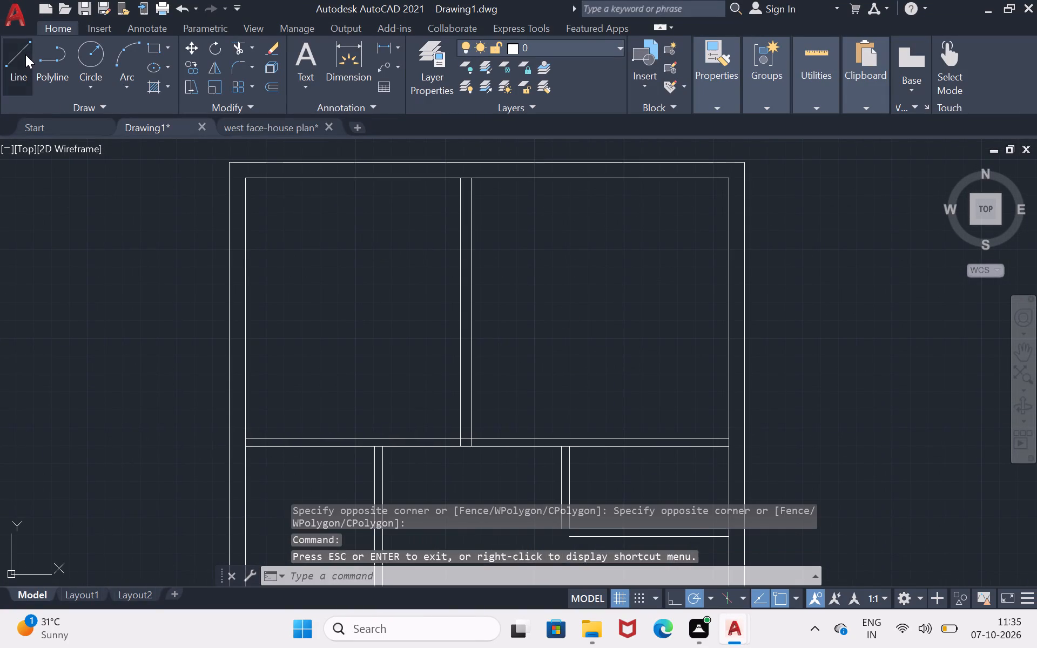
click(246, 174)
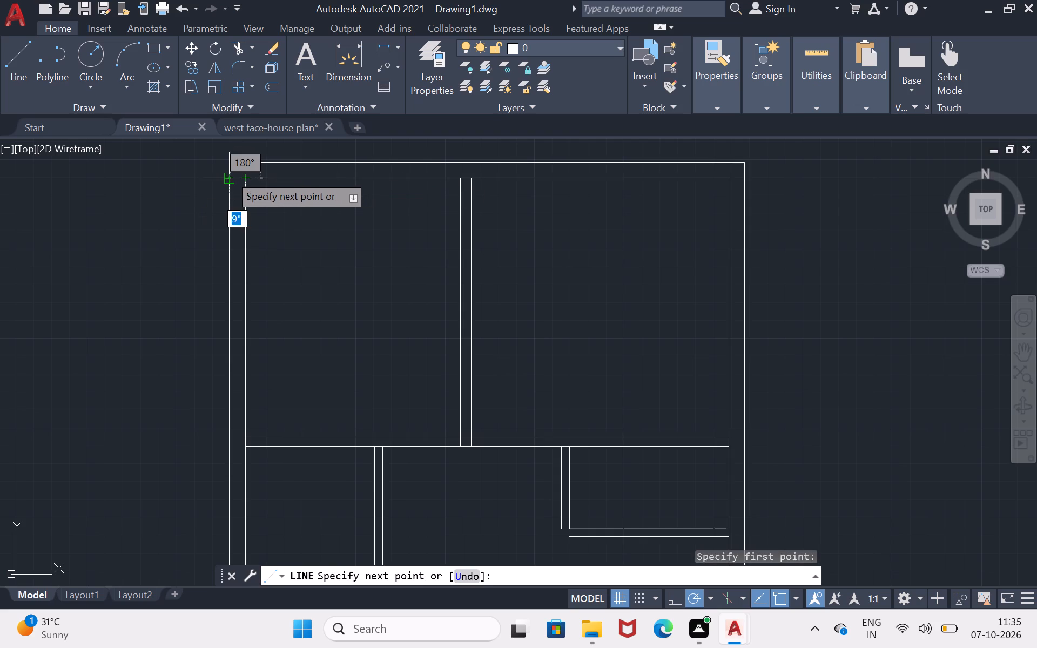
click(229, 174)
key(Return)
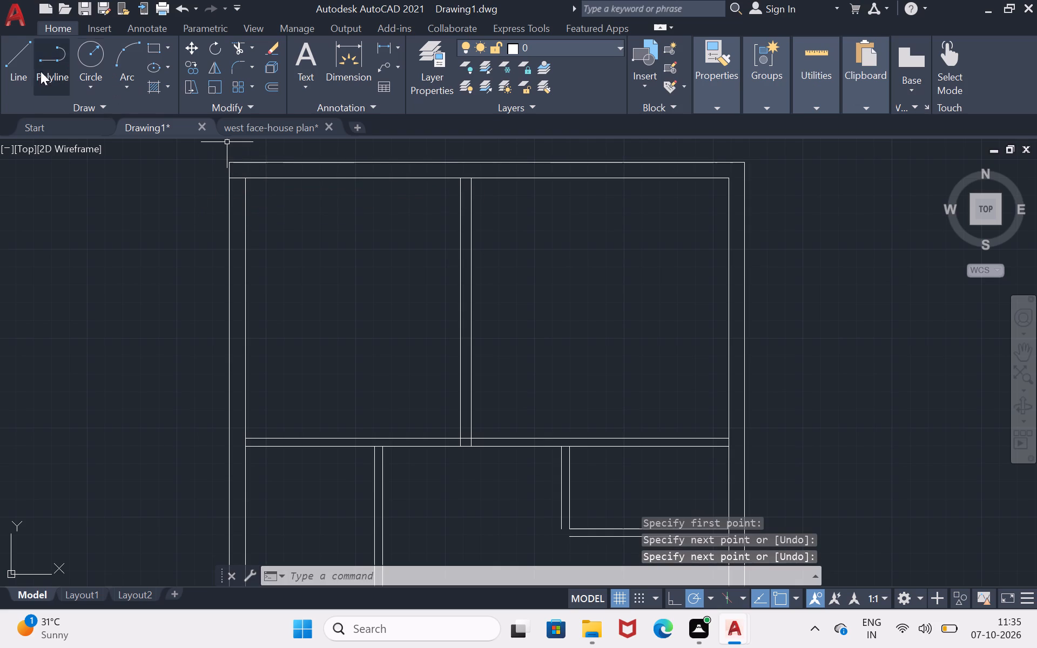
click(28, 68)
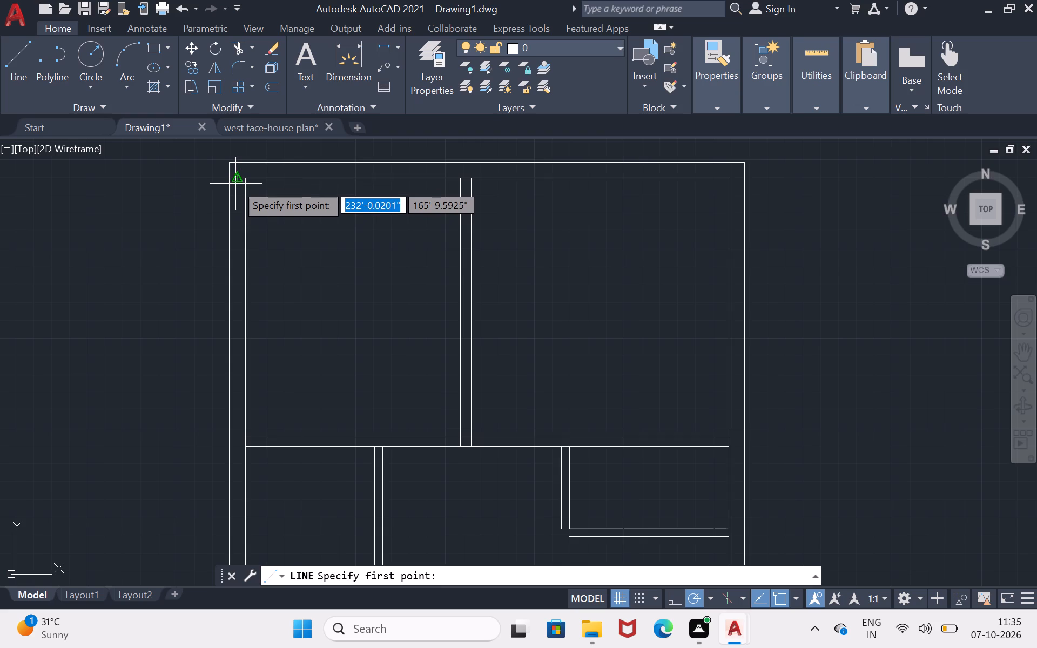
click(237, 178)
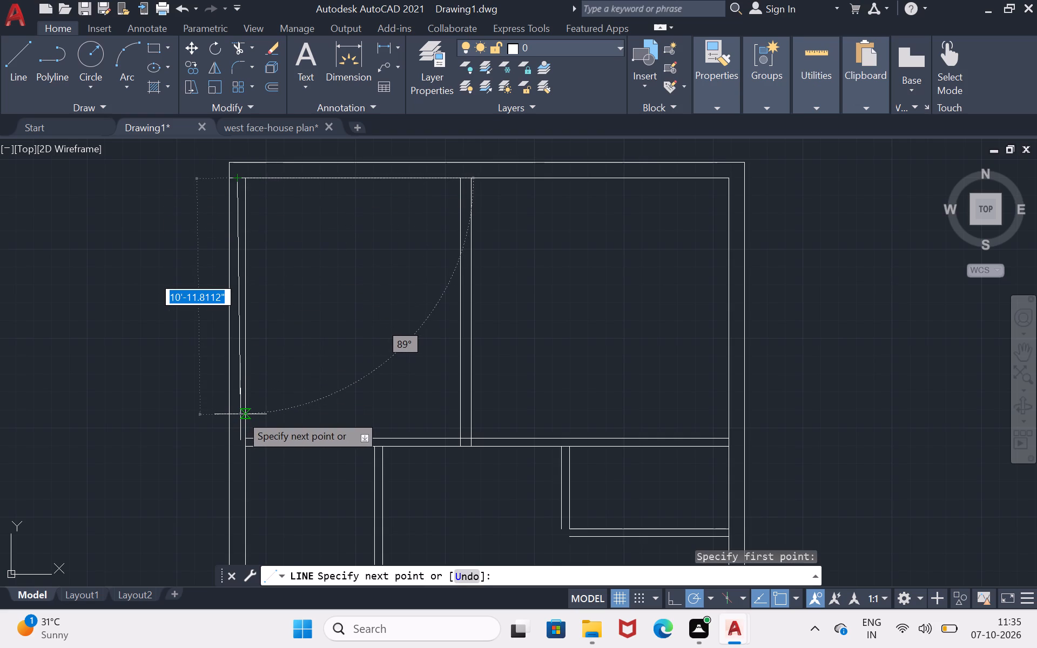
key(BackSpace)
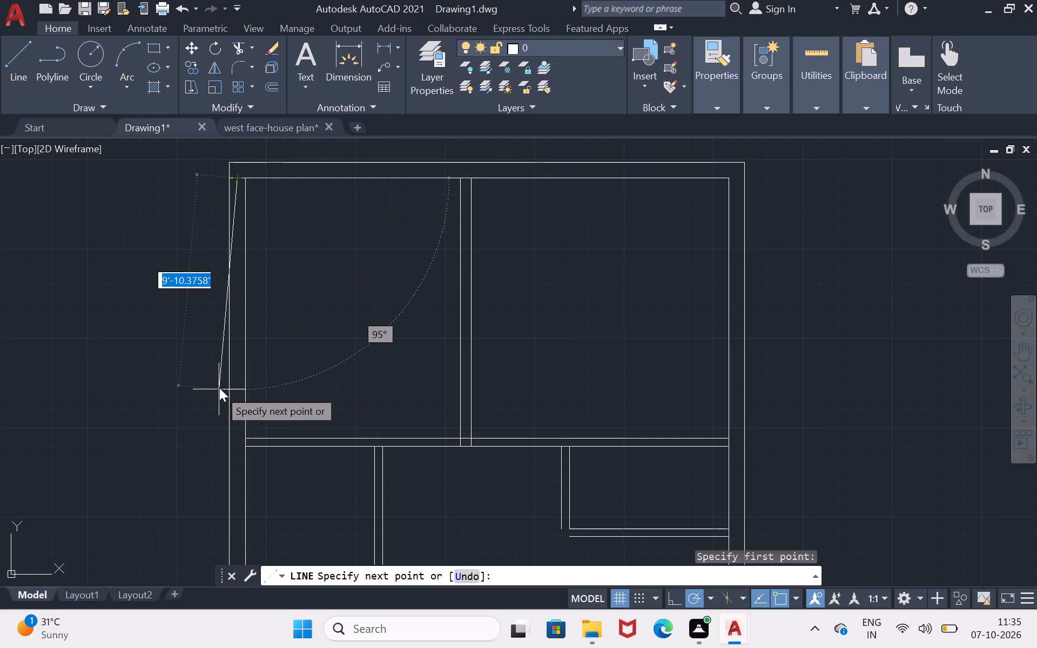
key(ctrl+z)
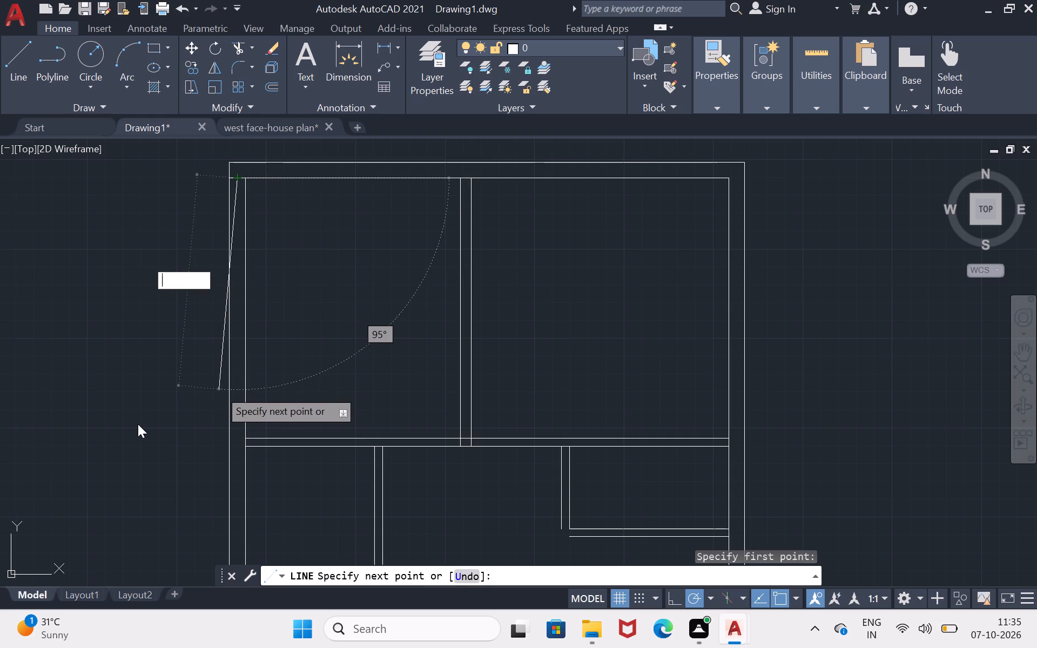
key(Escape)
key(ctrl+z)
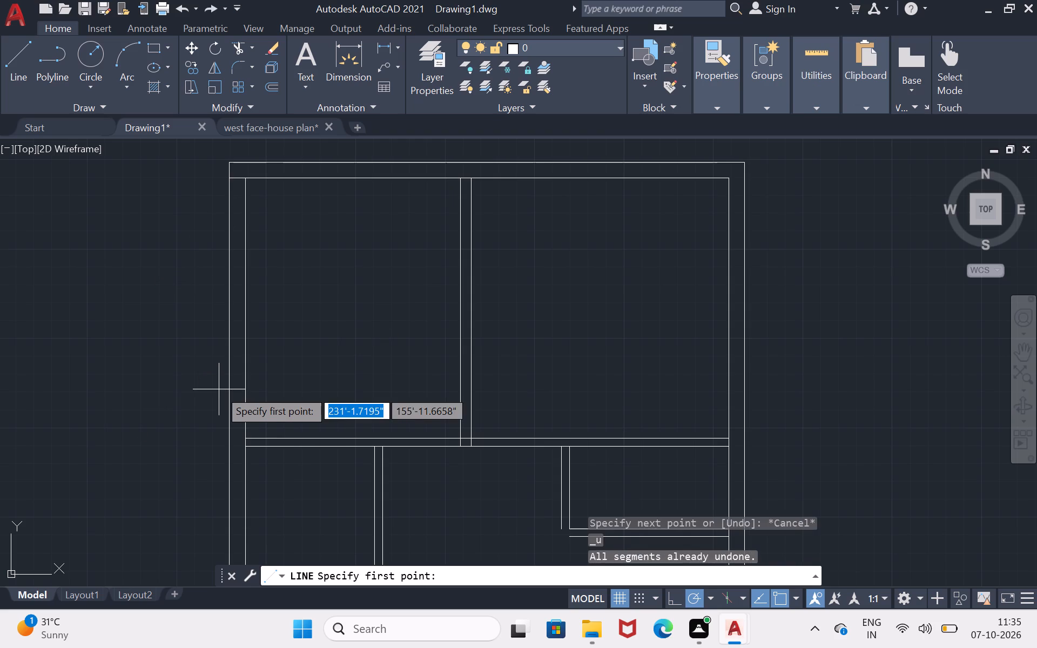
Draw a line across the west outer wall, level with the upper edge of the partition below the north-west bedroom.
click(16, 71)
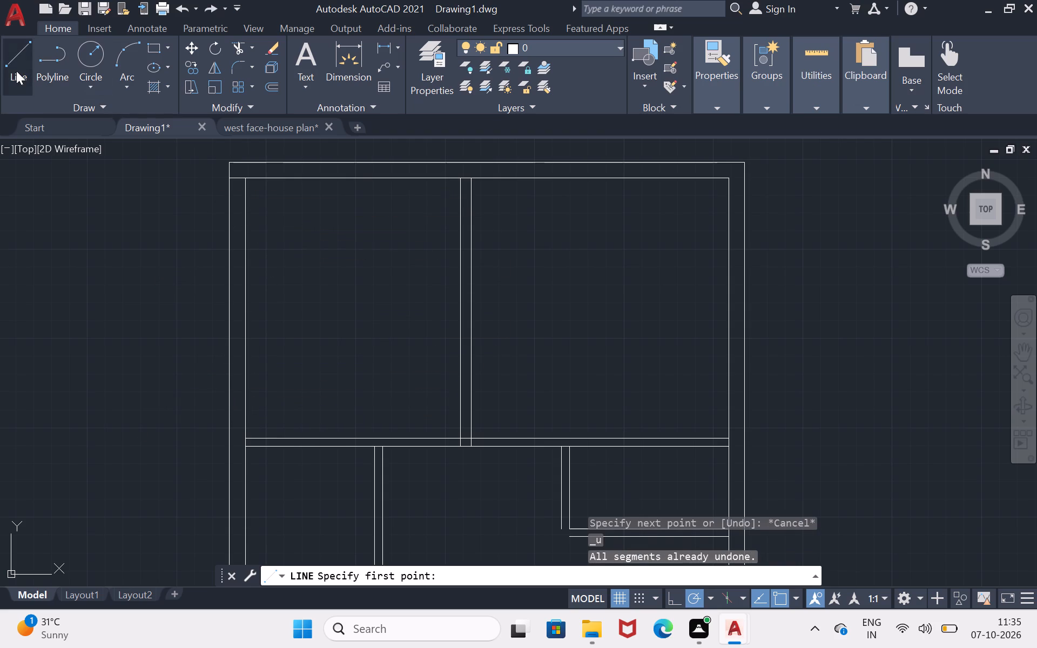
click(242, 435)
click(230, 435)
key(Return)
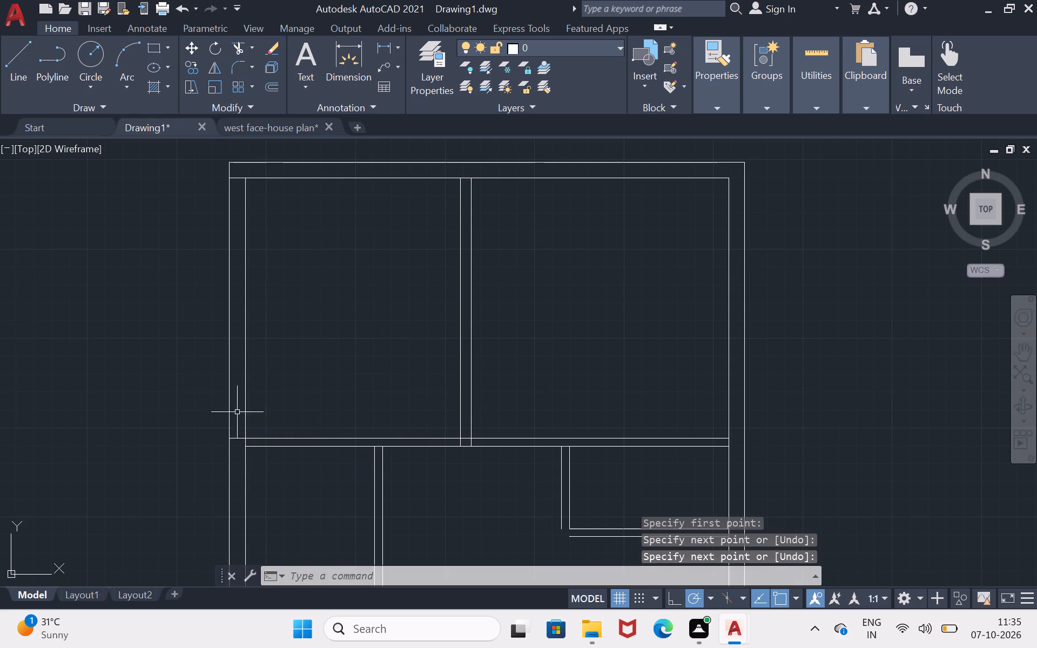
Draw a 4'6" guide line down the west wall's middle from the top cross line, and close its end with a 9" line across the wall.
click(6, 78)
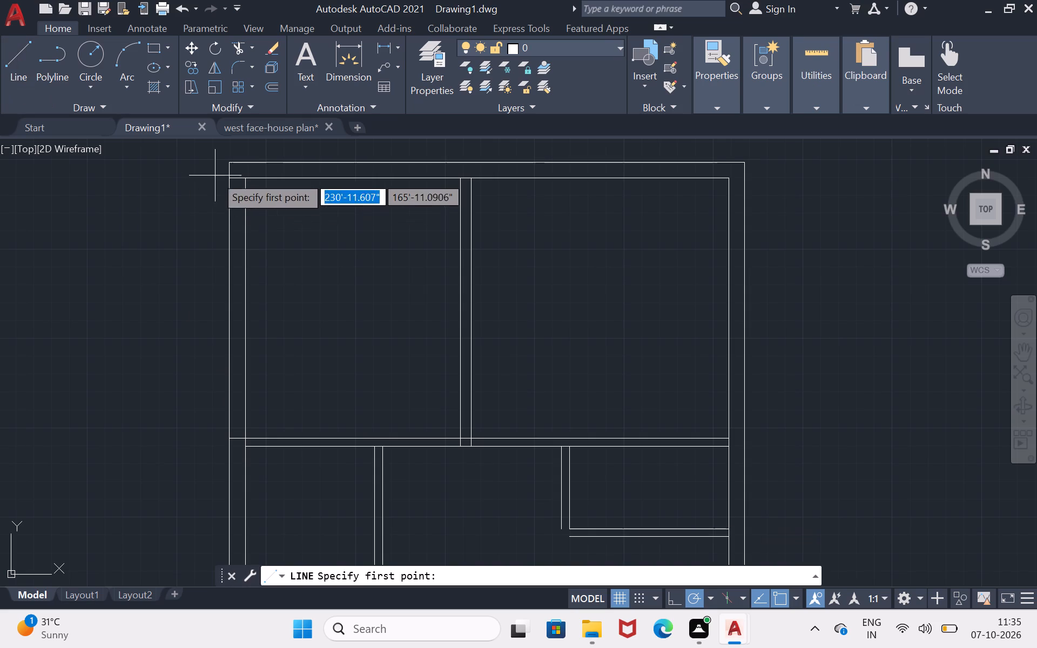
click(238, 182)
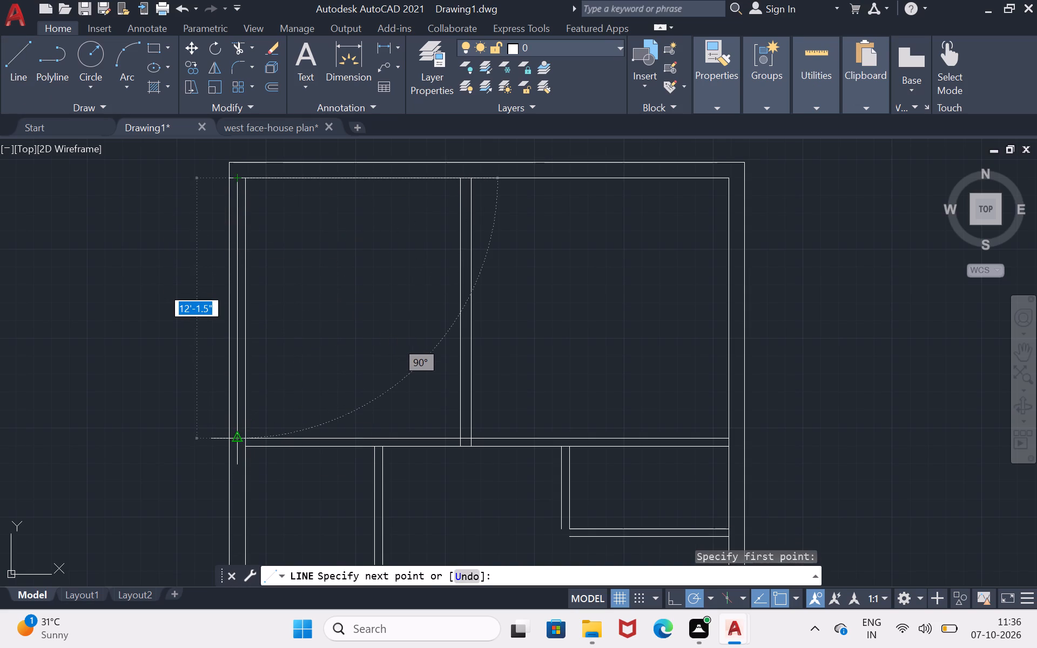
text(4.)
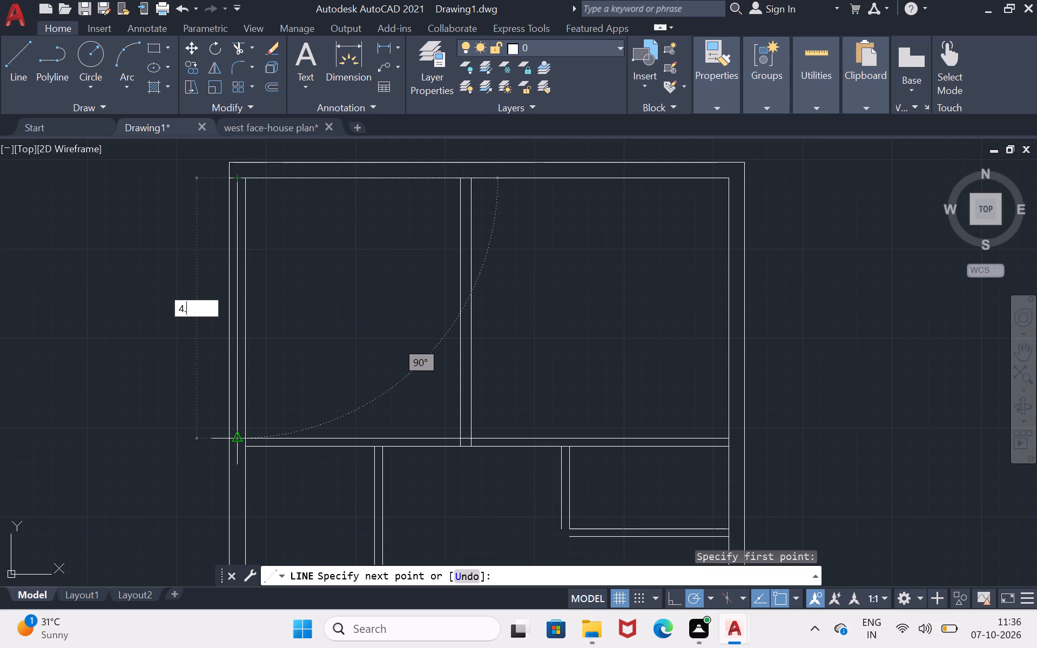
key(BackSpace)
key(apostrophe)
key(6)
key(shift+quotedbl)
key(Return)
click(245, 273)
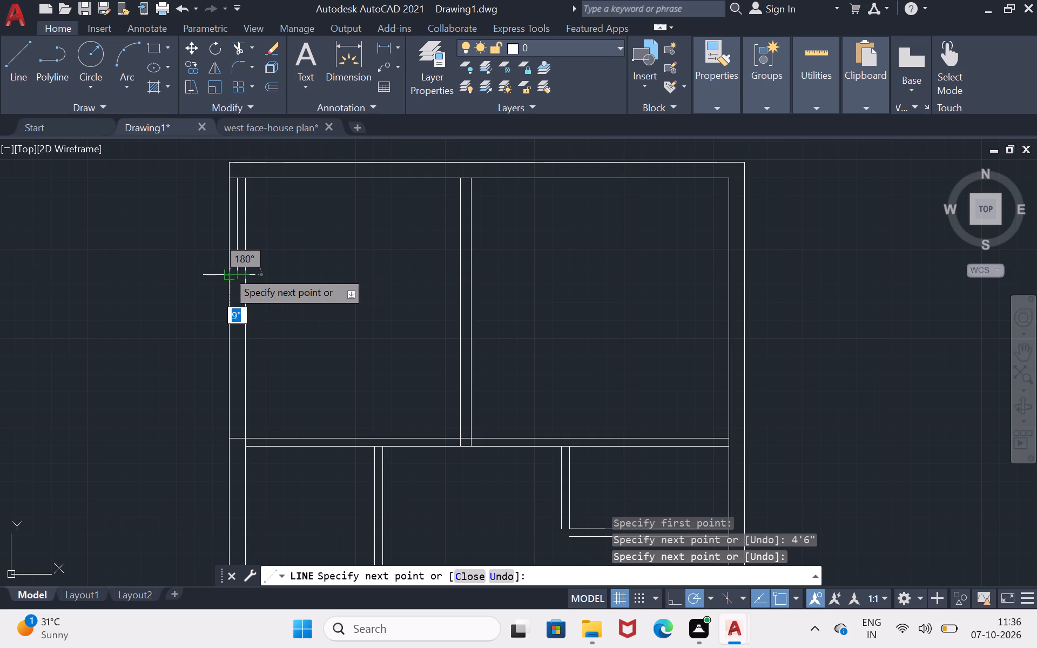
click(227, 271)
key(Return)
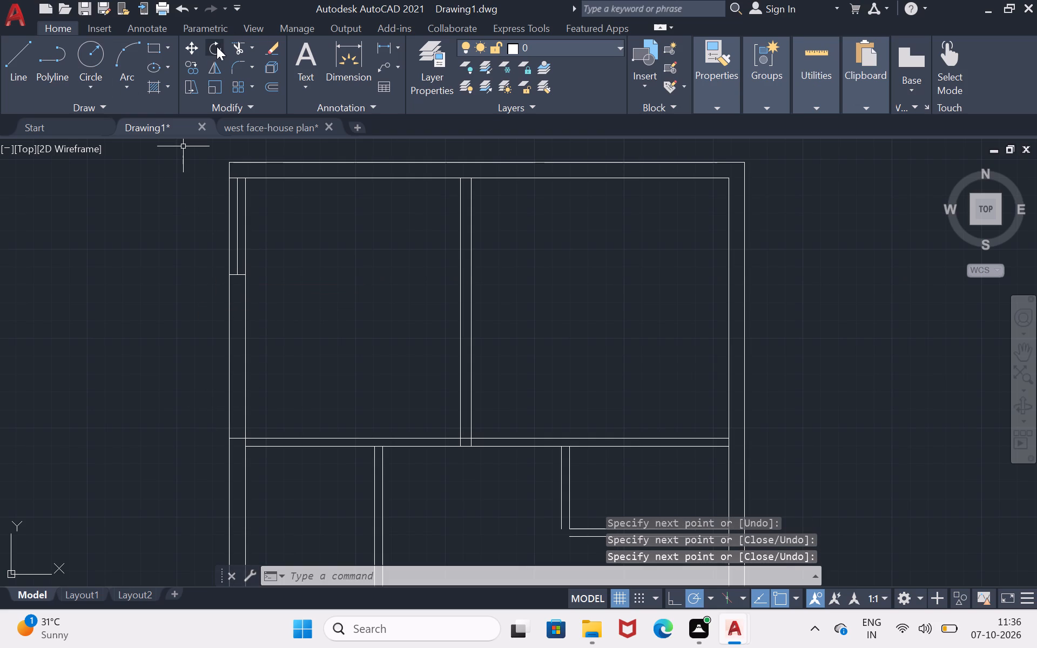
Trim away the 4'6" guide line and the cross line at the top of the west wall.
click(234, 50)
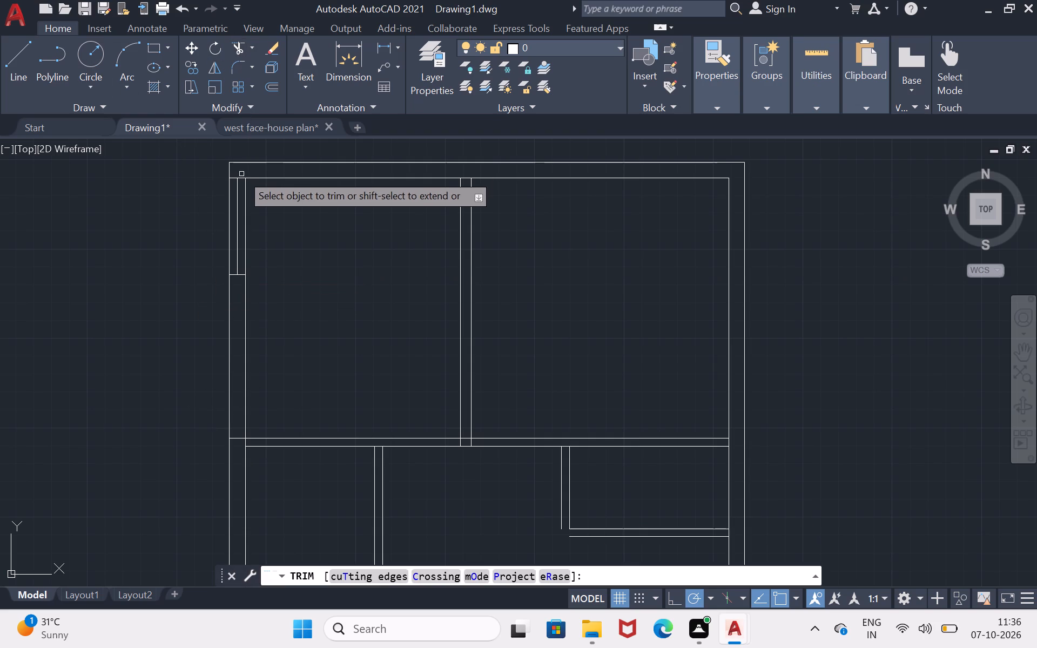
drag(239, 175, 235, 179)
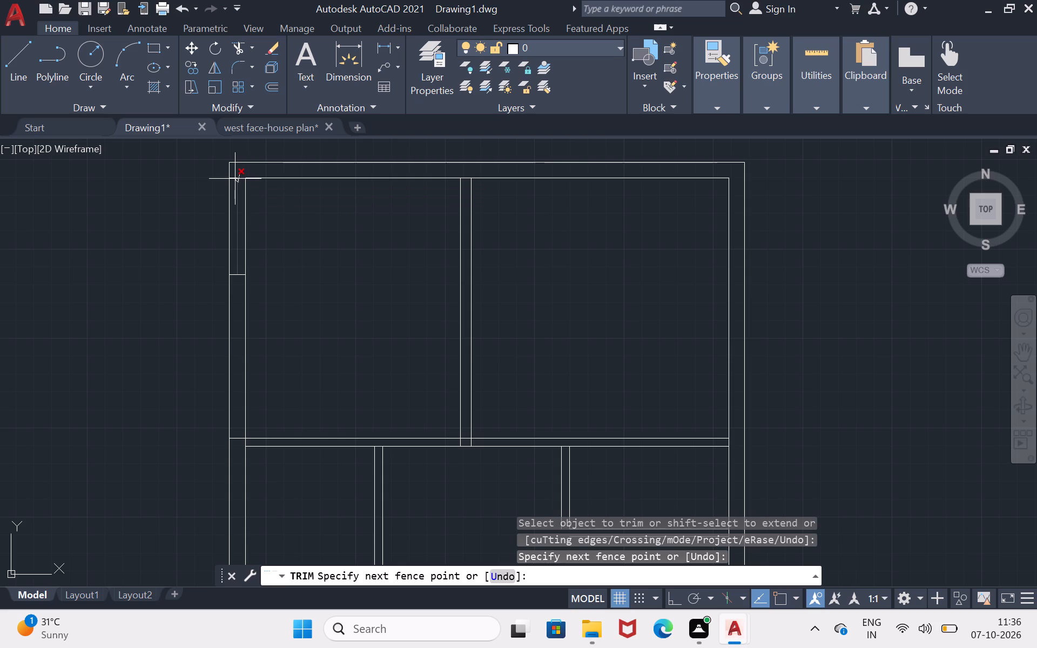
drag(235, 179, 234, 173)
key(Return)
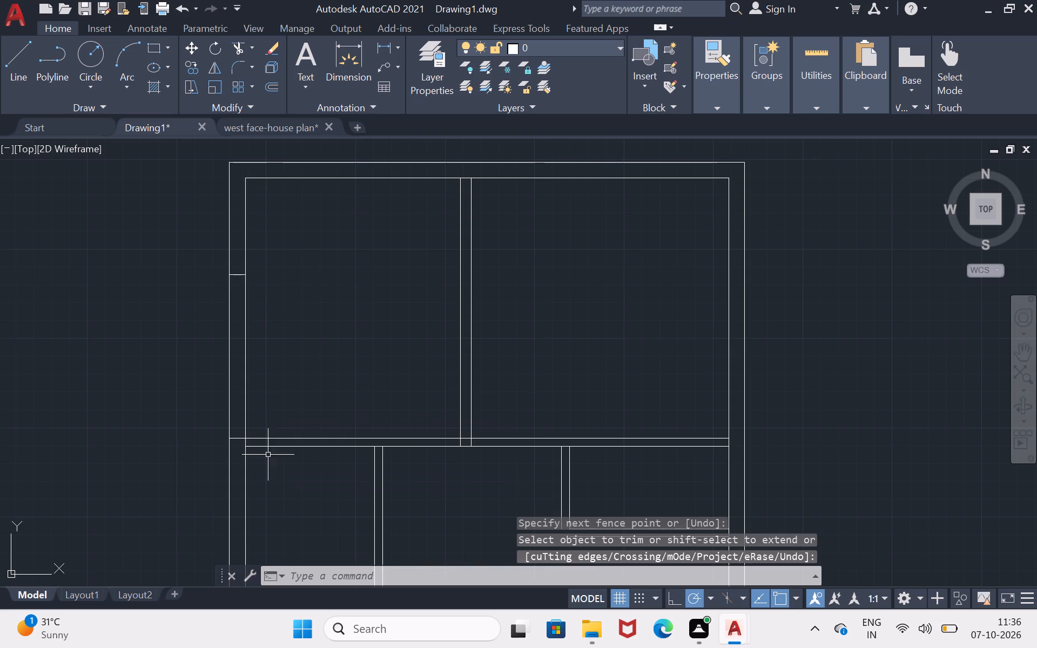
Draw the west wall window with a 5'0" line down the wall's middle from the remaining upper cross line and a 9" closing line.
click(14, 60)
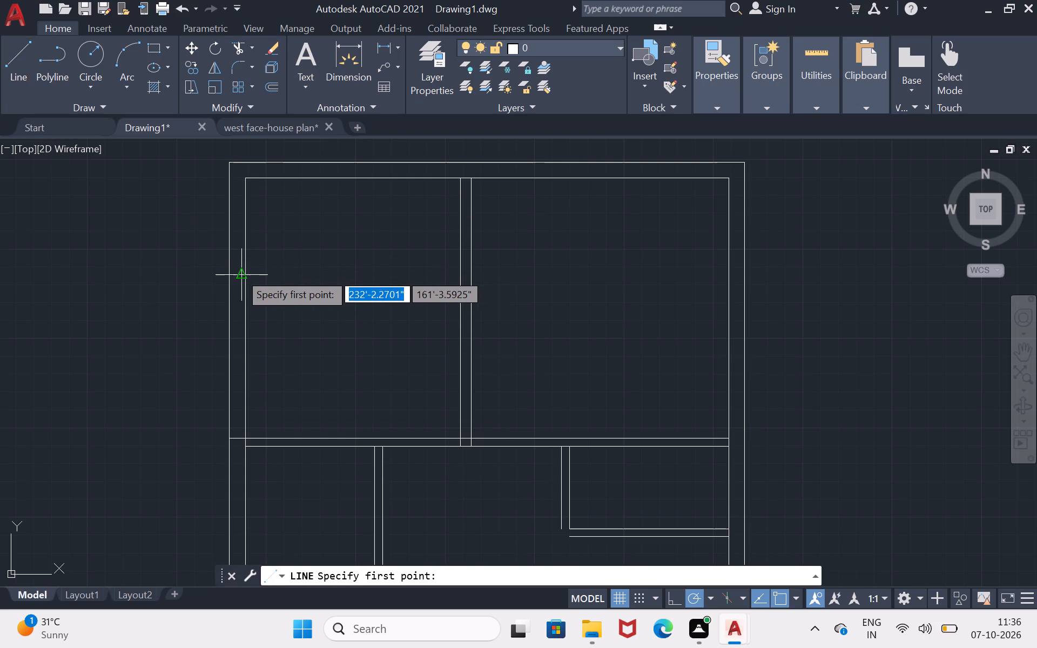
click(238, 274)
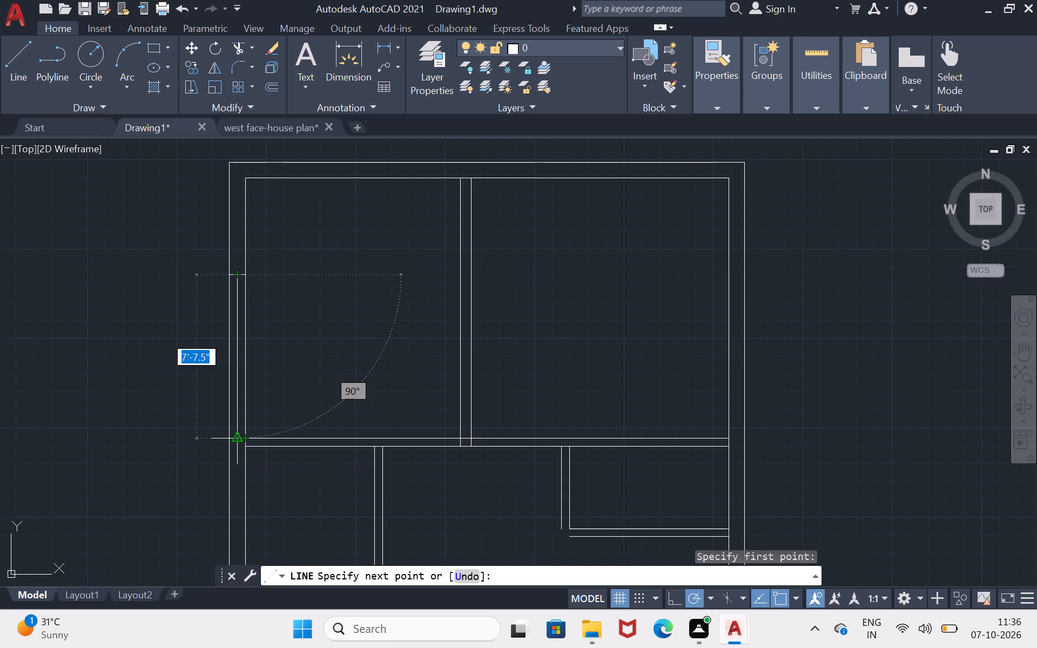
key(5)
key(apostrophe)
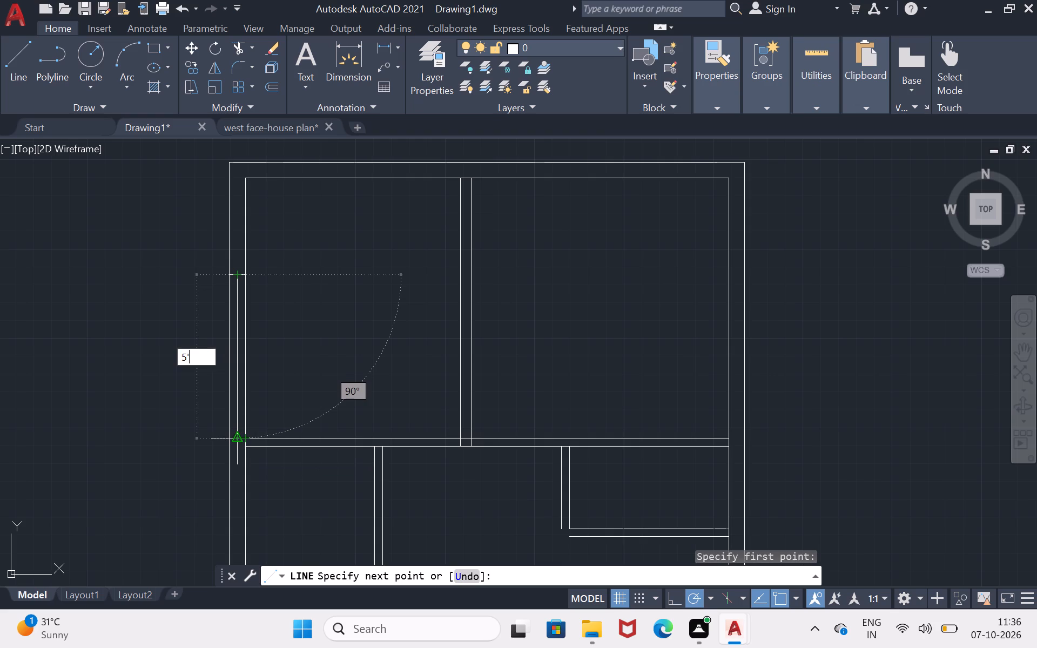
key(0)
key(shift+quotedbl)
key(Return)
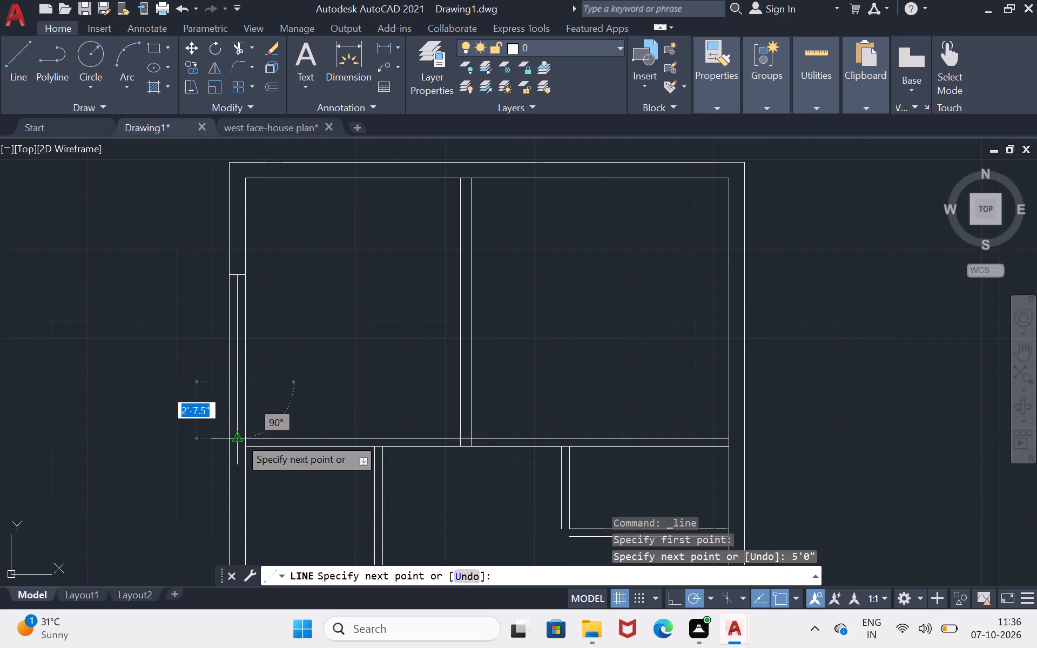
click(243, 386)
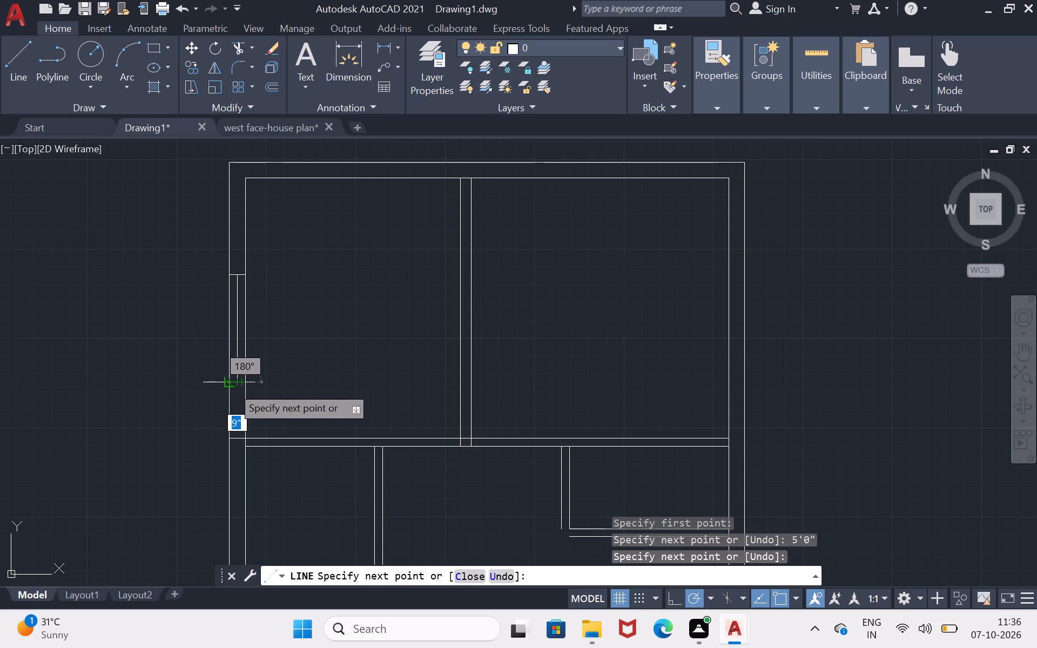
click(232, 386)
key(Return)
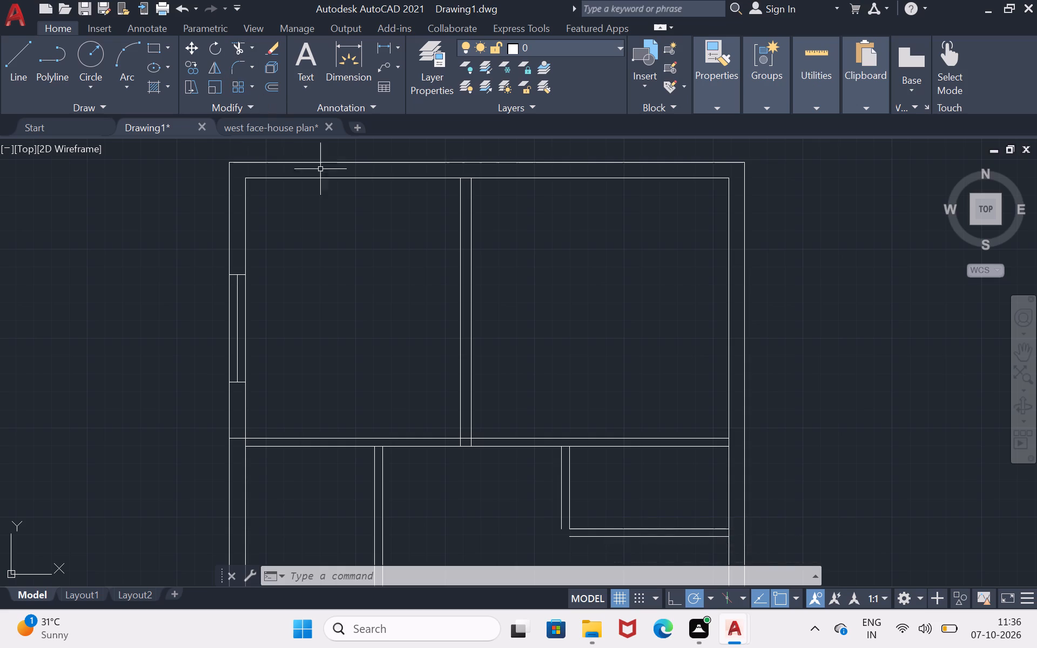
Draw a 23'3" horizontal line from the window's upper inner corner across both bedrooms to the east wall's outer face.
click(12, 87)
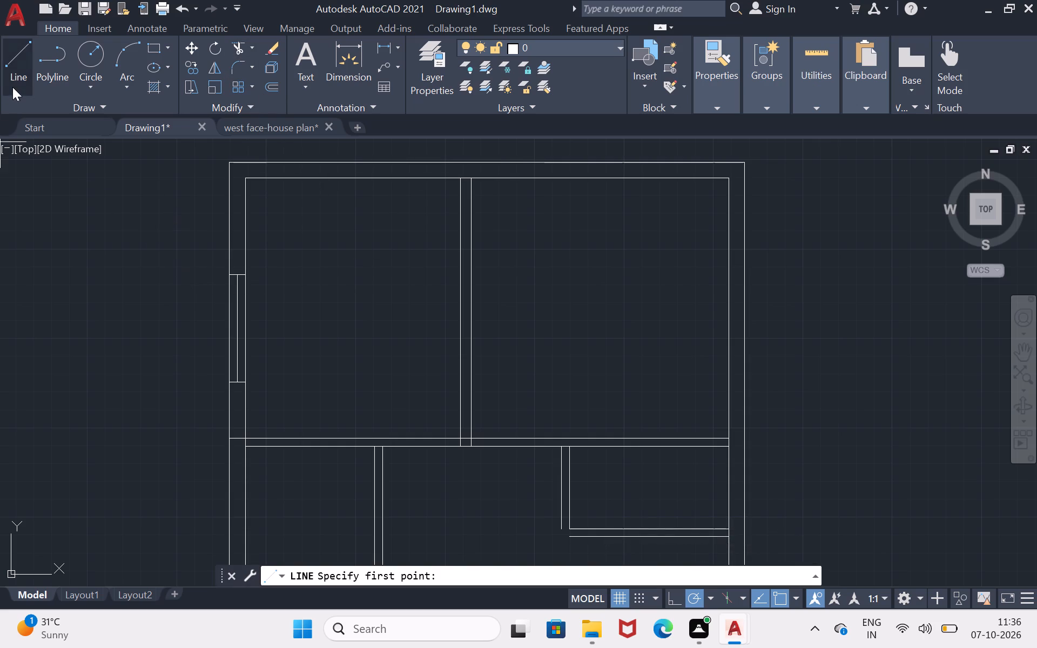
click(249, 276)
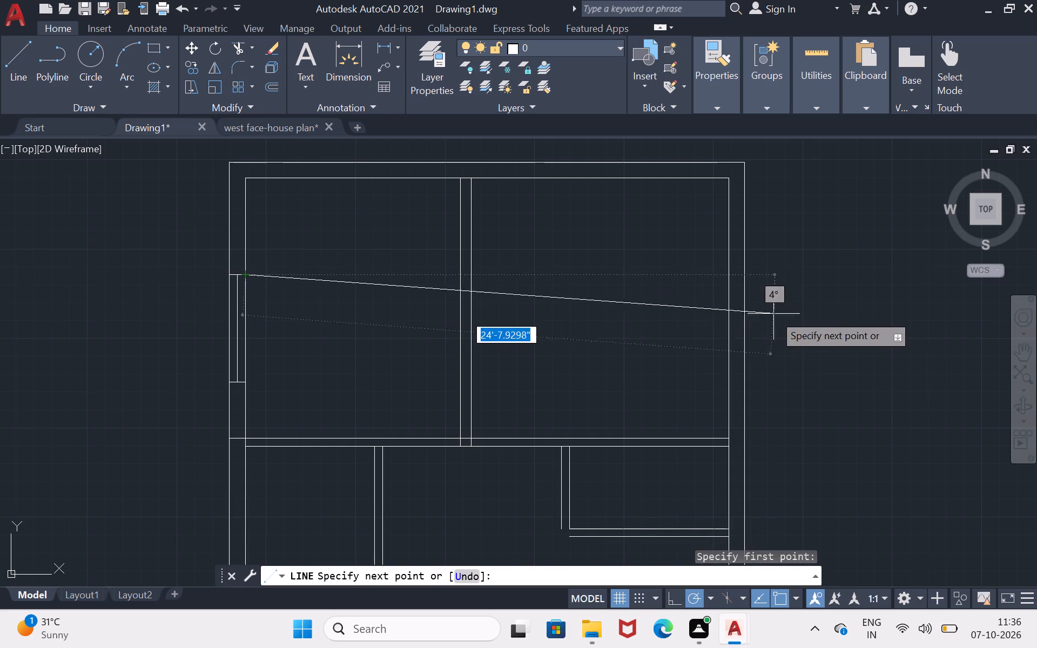
click(748, 276)
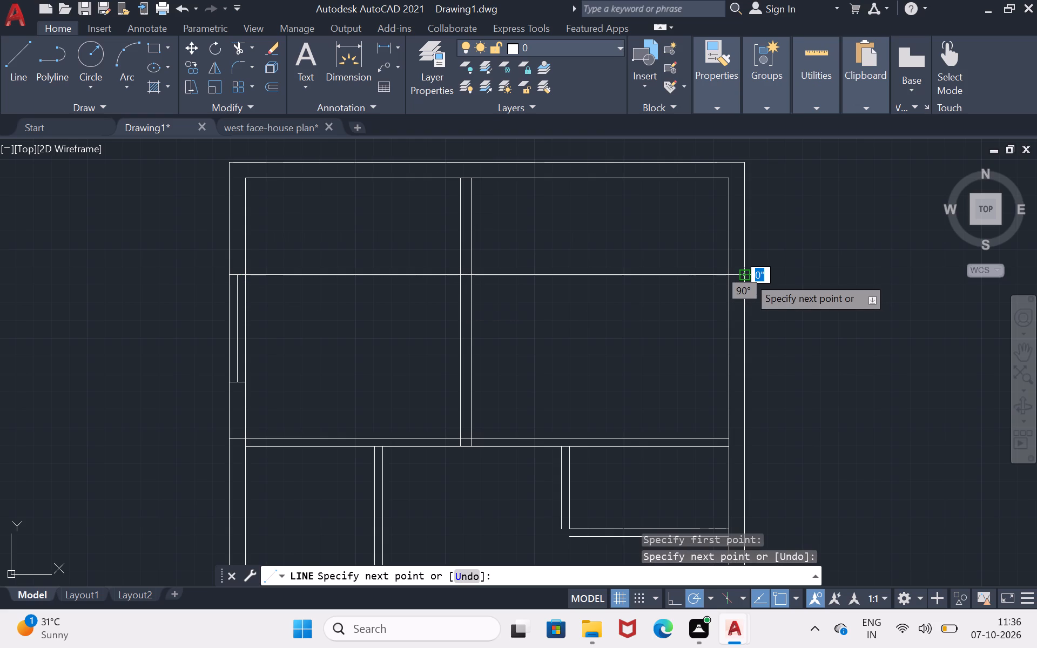
key(Return)
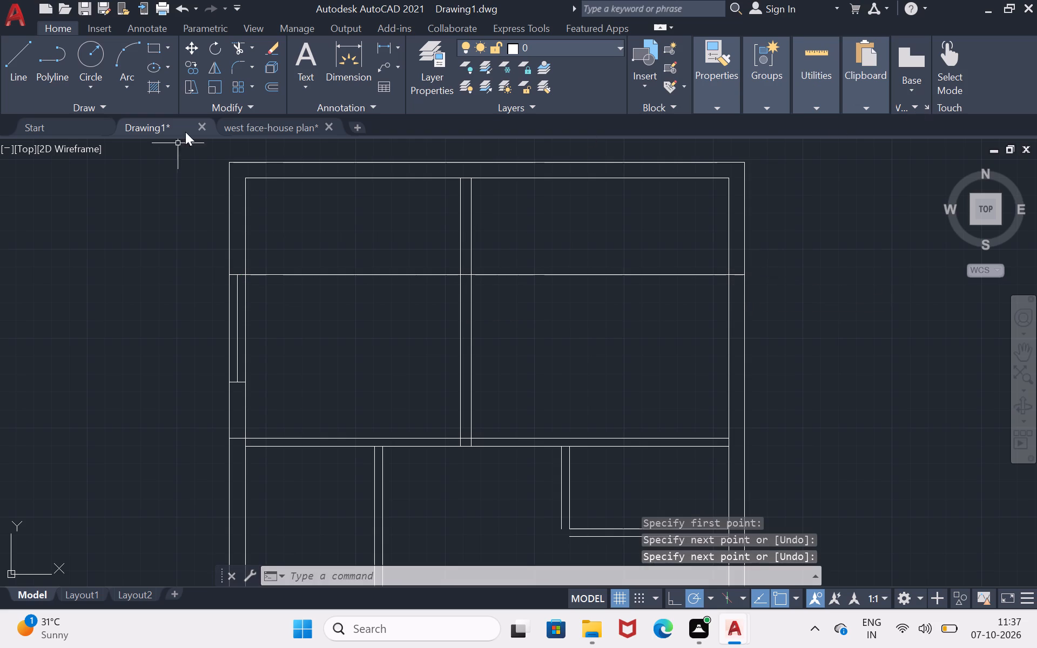
Trim the horizontal line across both bedrooms and the partition between them, keeping only its piece inside the east wall.
click(235, 45)
drag(338, 245, 340, 258)
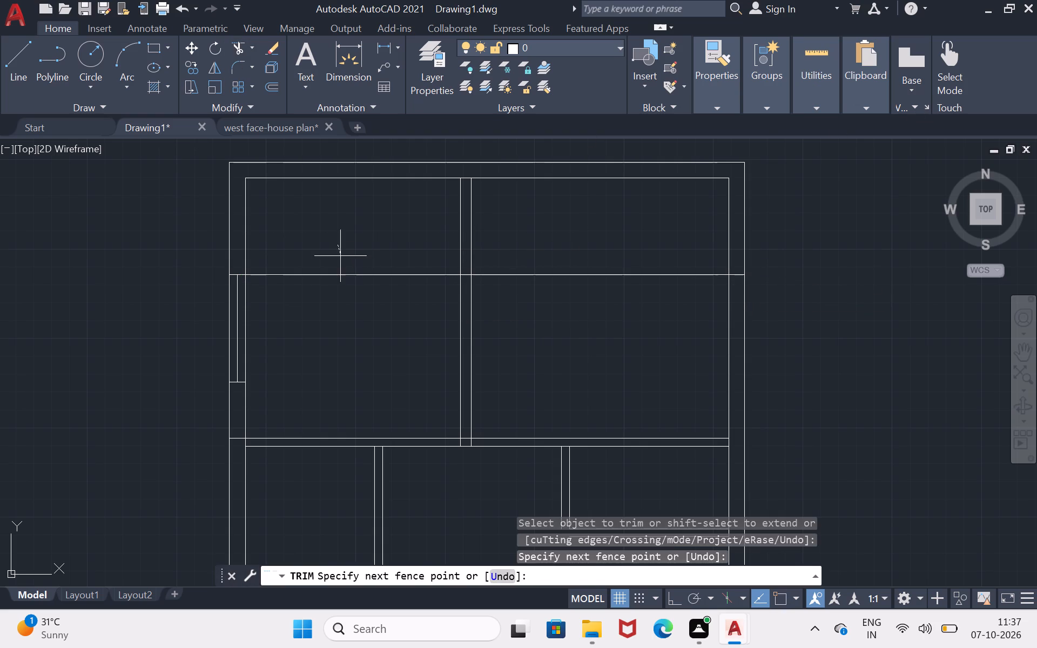
drag(340, 258, 349, 310)
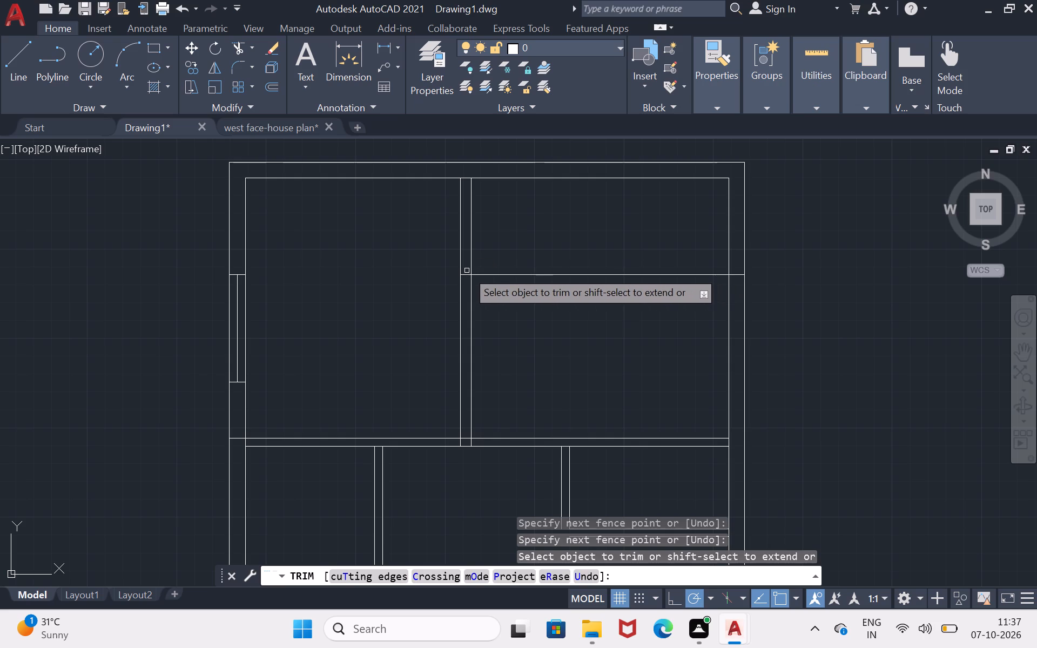
drag(466, 271, 466, 283)
drag(507, 251, 513, 306)
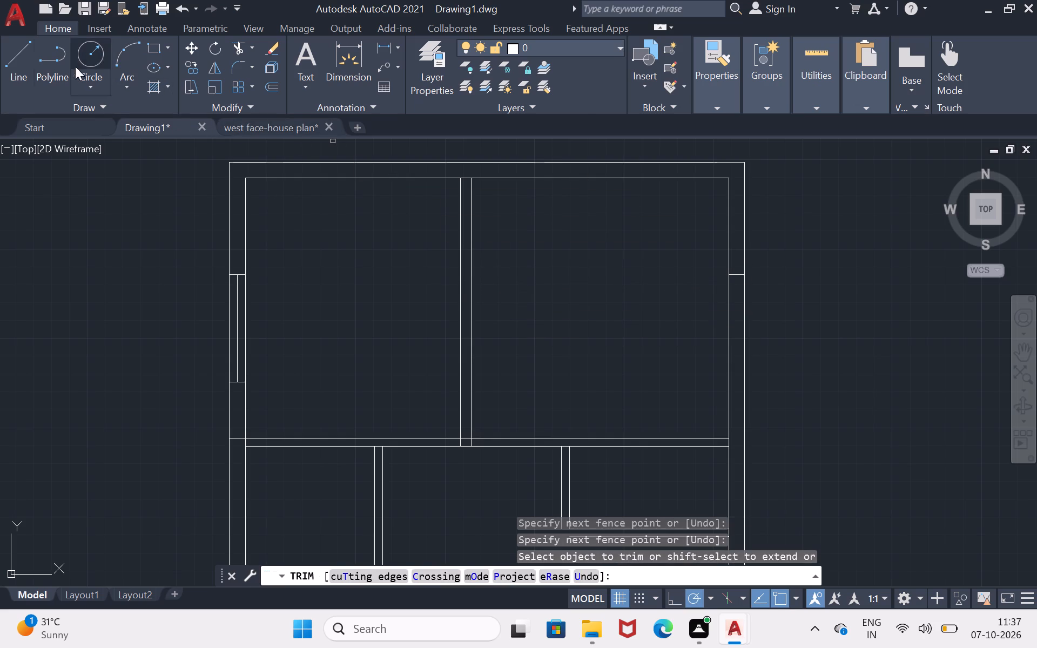
Draw the east wall window with a 5'0" line down the wall's middle from the cross line and a 9" closing line.
click(21, 72)
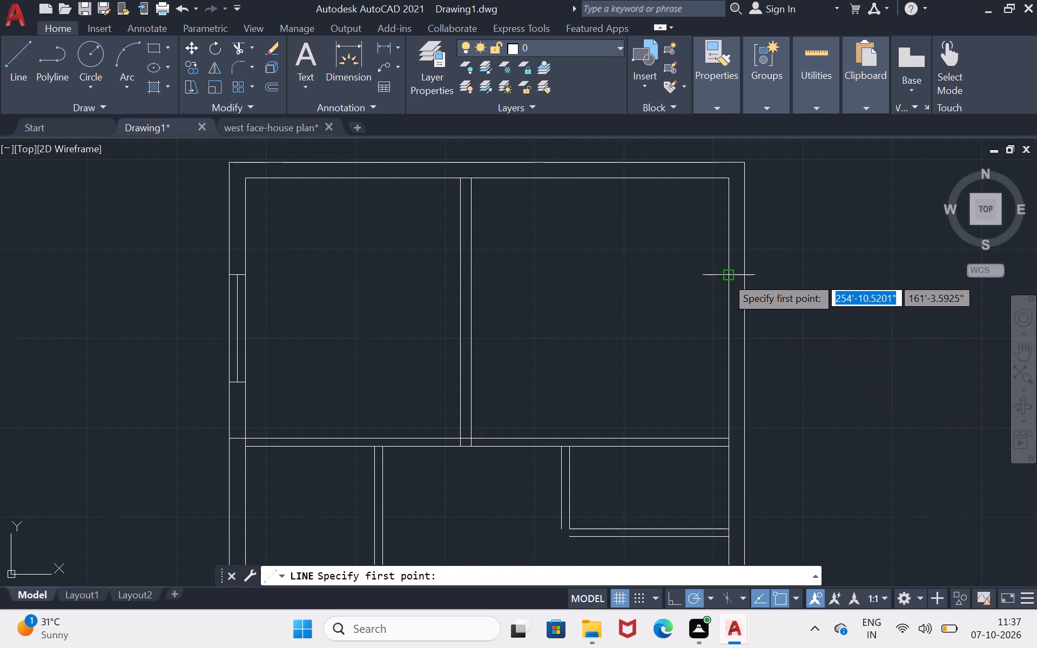
click(737, 275)
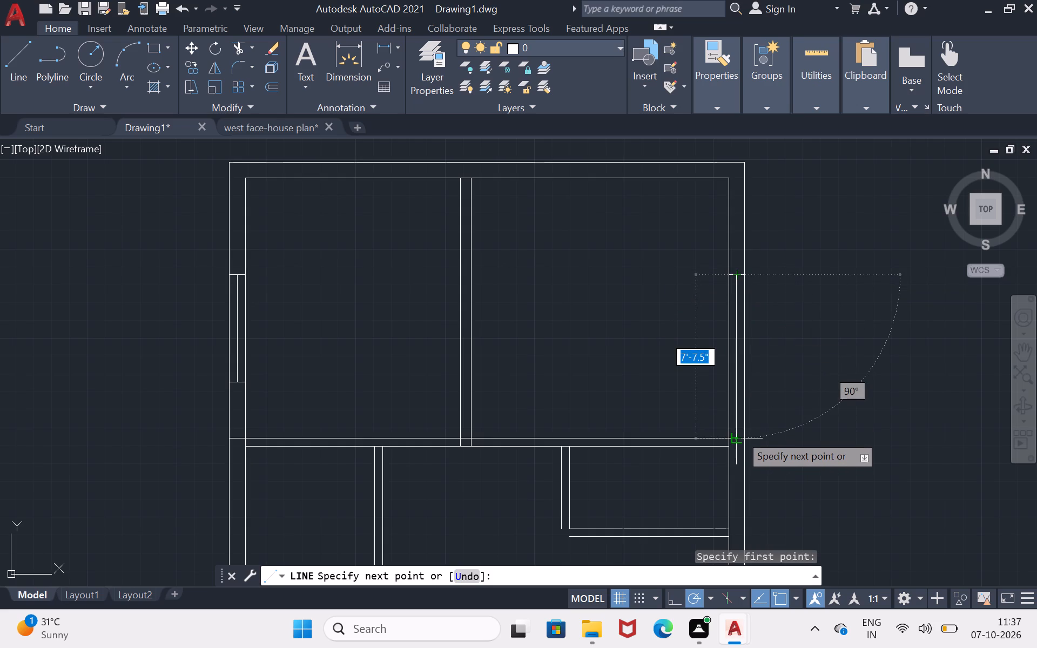
key(5)
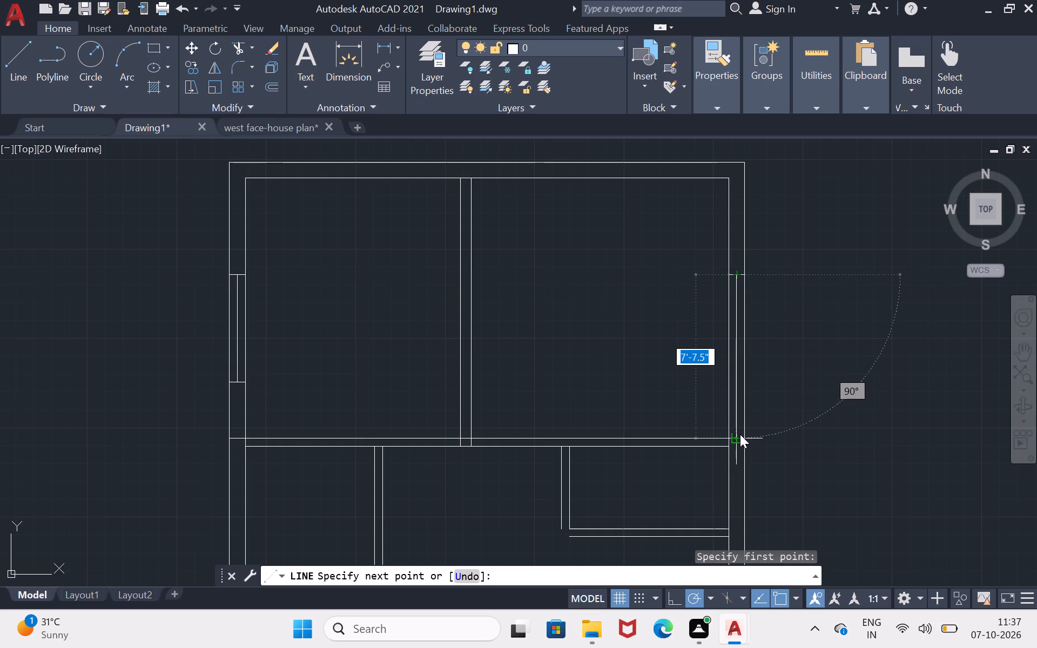
text('0)
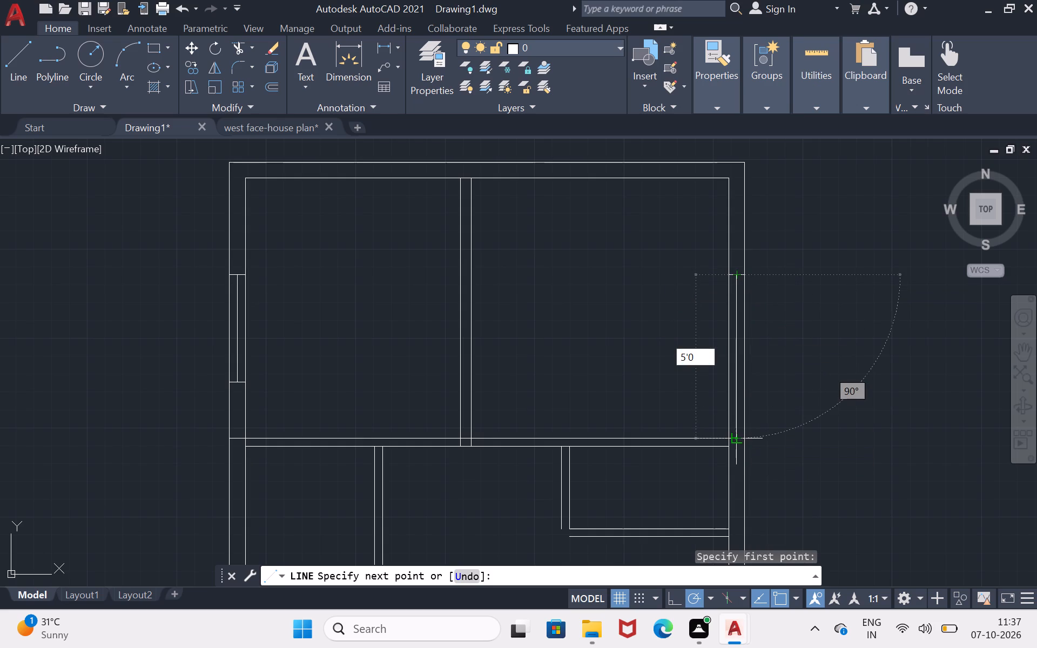
key(shift+quotedbl)
key(Return)
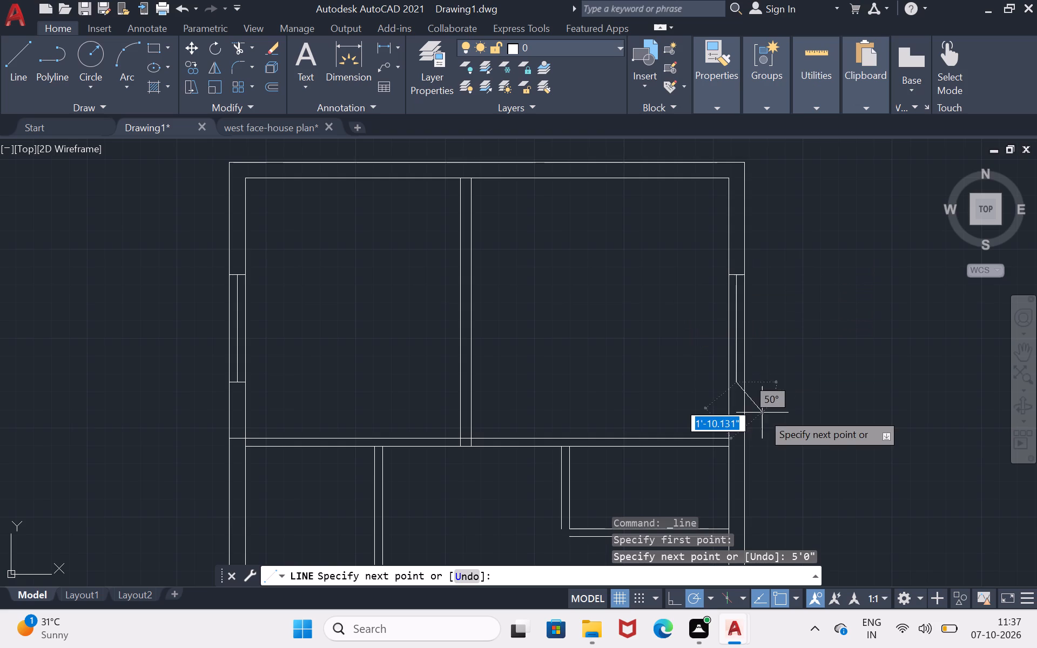
scroll(764, 384, up, 1)
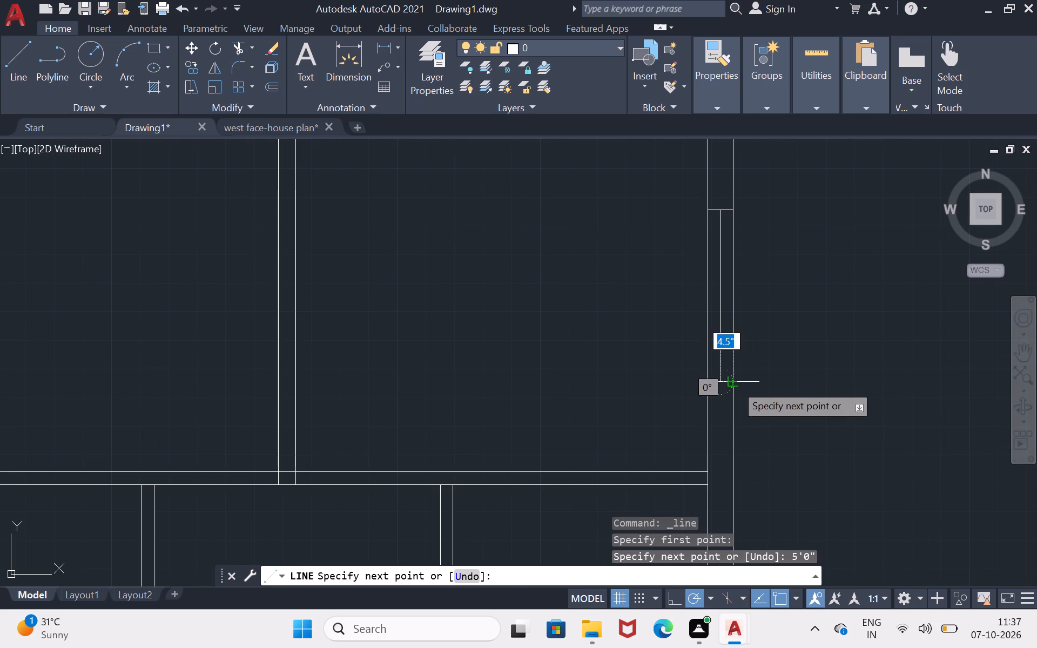
click(735, 384)
click(708, 385)
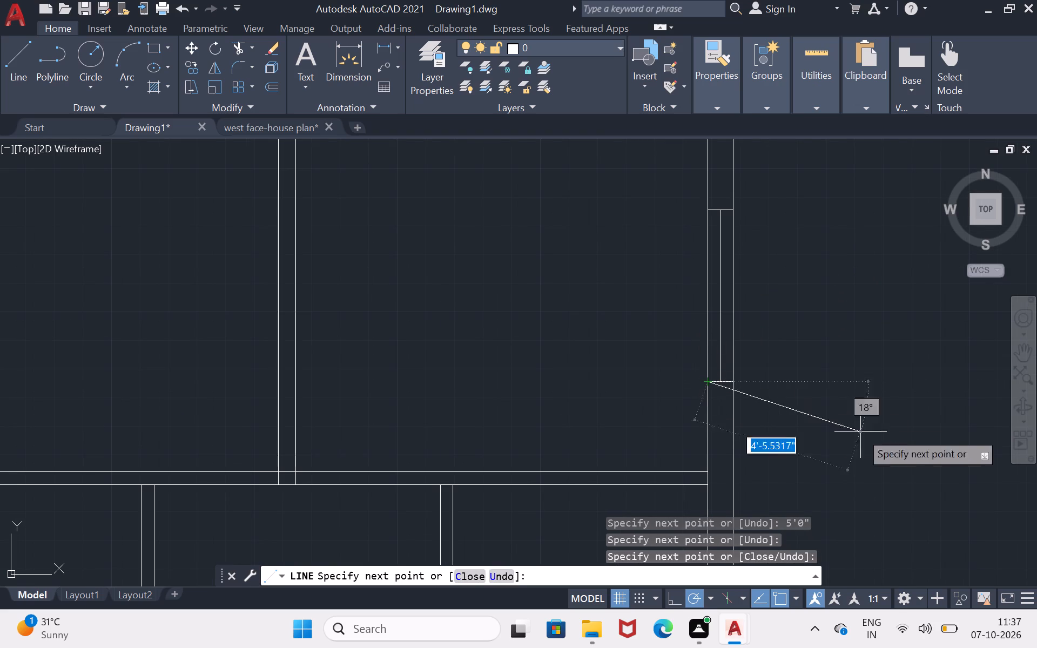
key(Return)
key(backslash)
Draw a 6'3" guide line down the west wall's middle from the bedroom window's lower line, and close its end with a 9" cross line.
scroll(920, 415, down, 1)
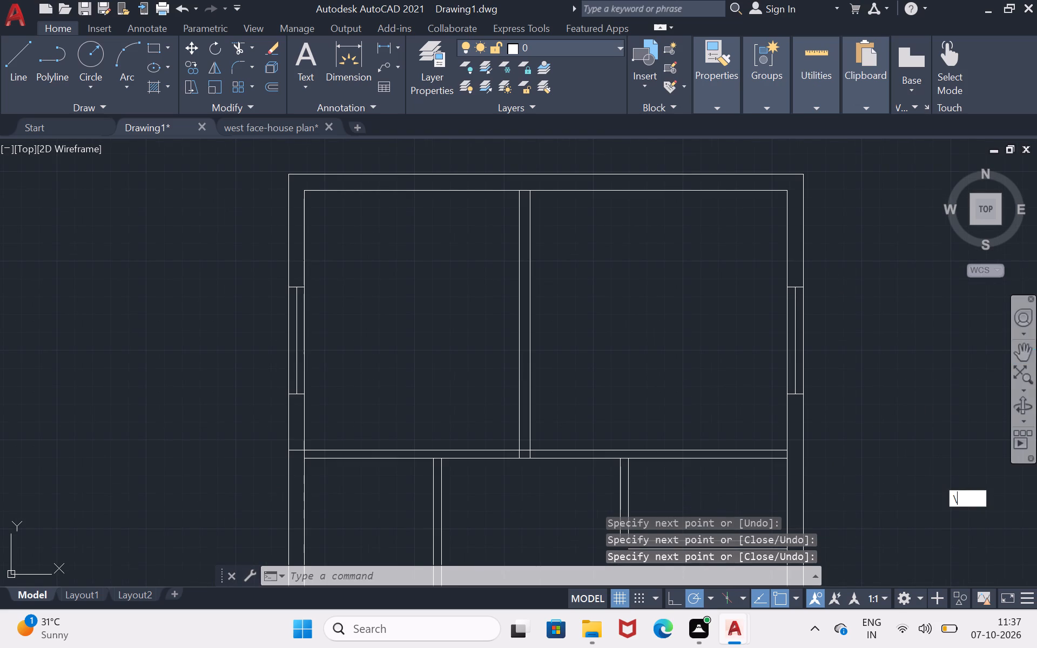
click(1029, 346)
drag(966, 366, 965, 323)
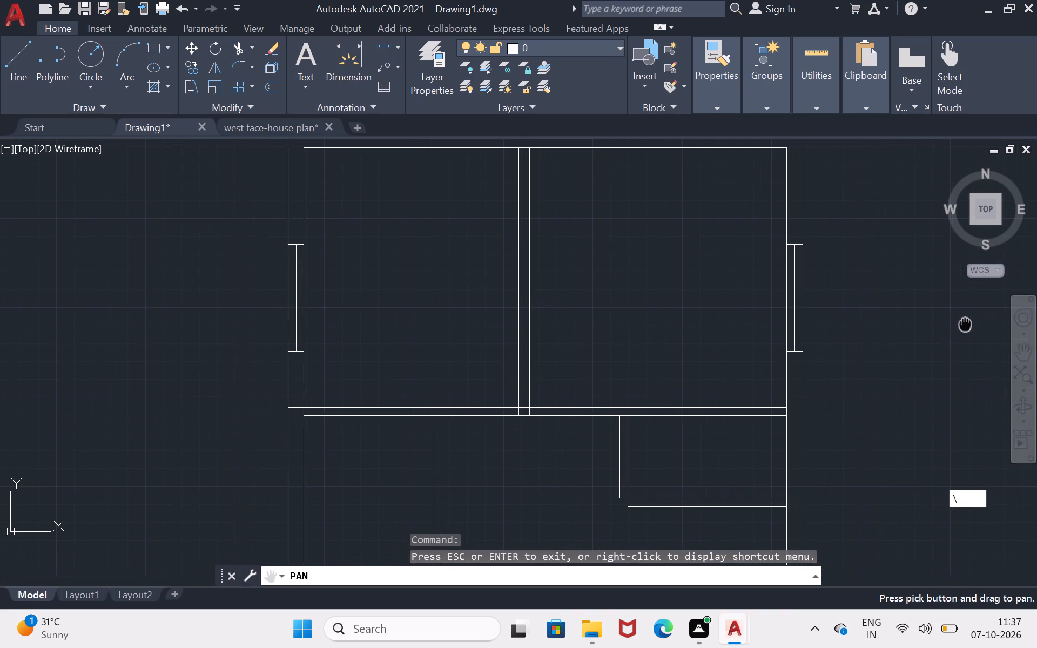
scroll(959, 331, down, 1)
drag(893, 416, 868, 339)
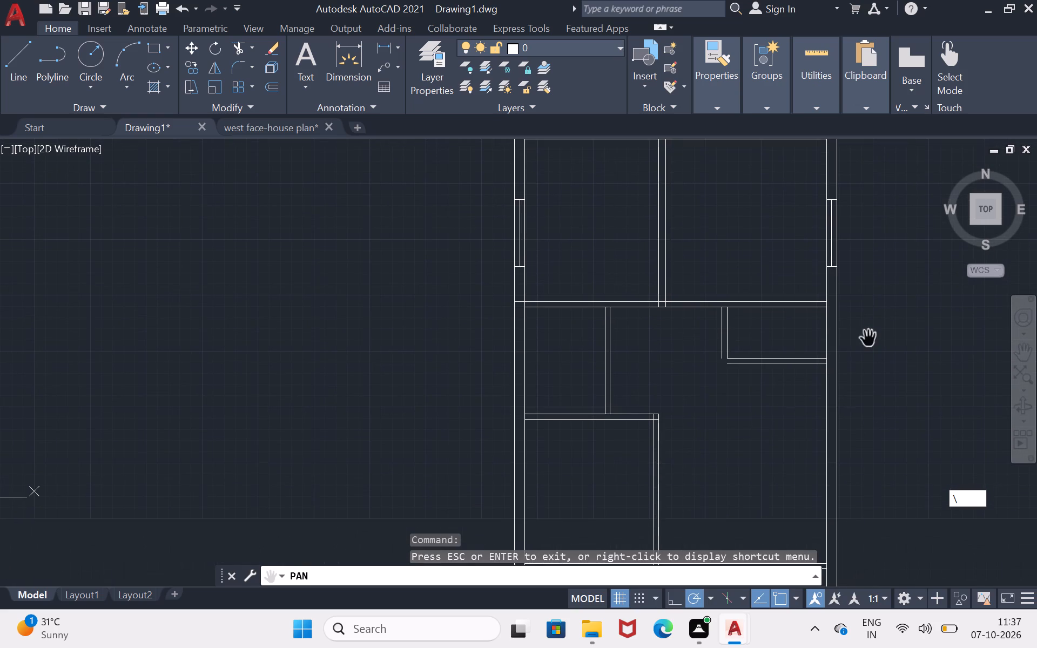
click(5, 59)
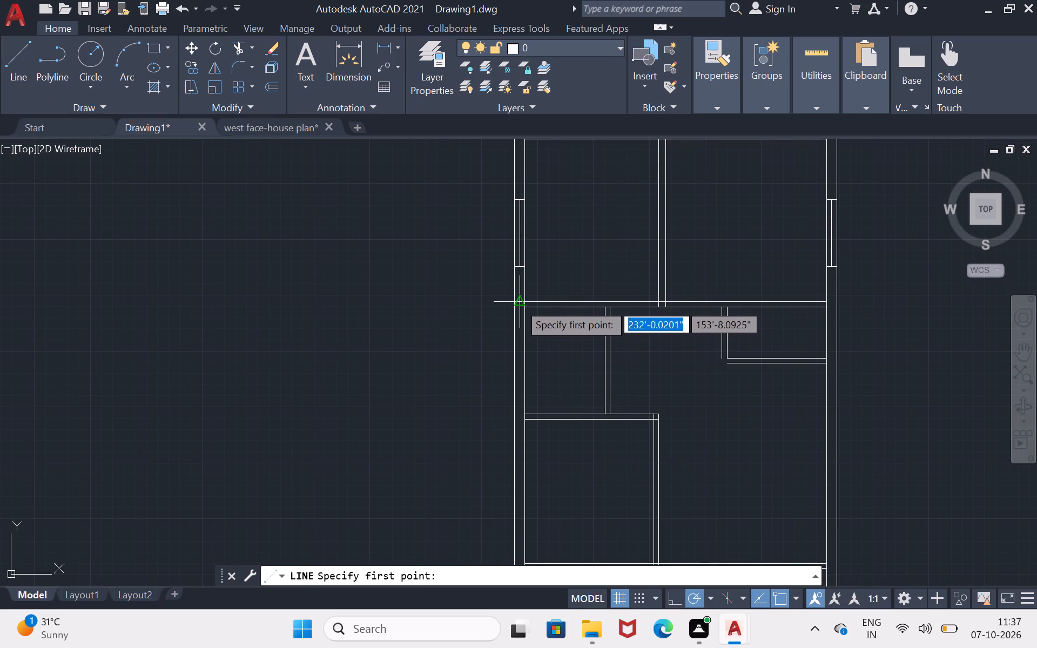
click(520, 271)
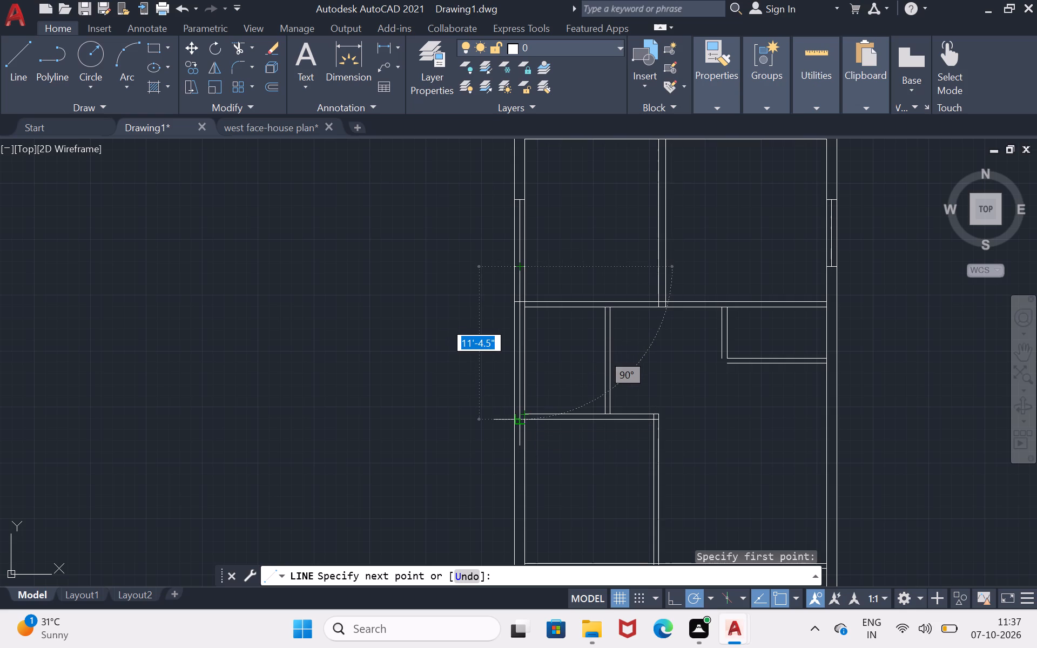
key(6)
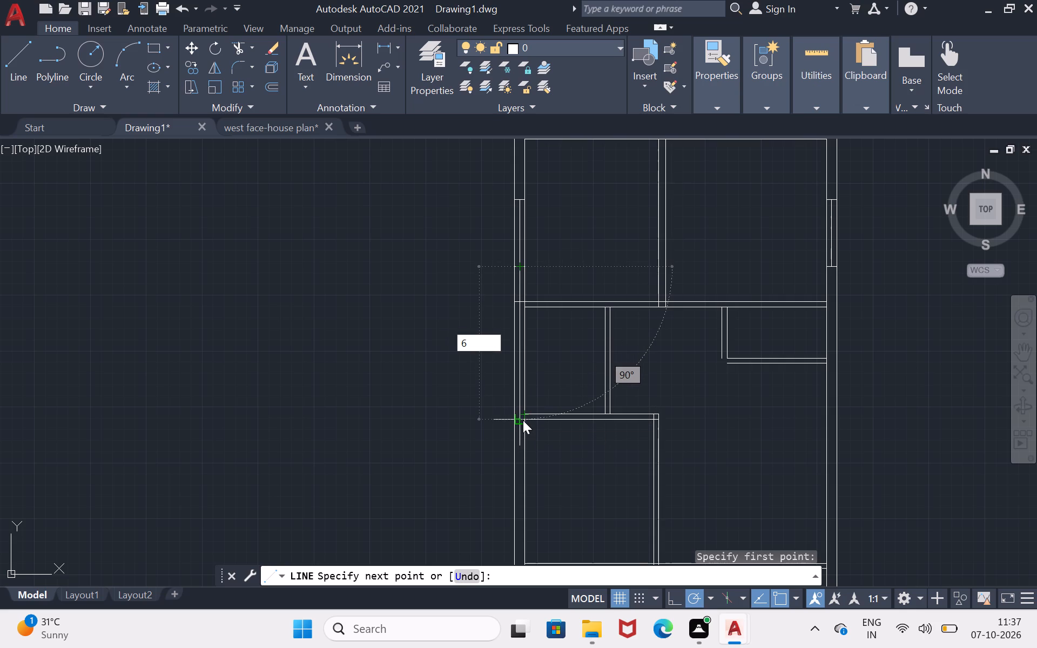
key(apostrophe)
key(3)
key(shift+quotedbl)
key(Return)
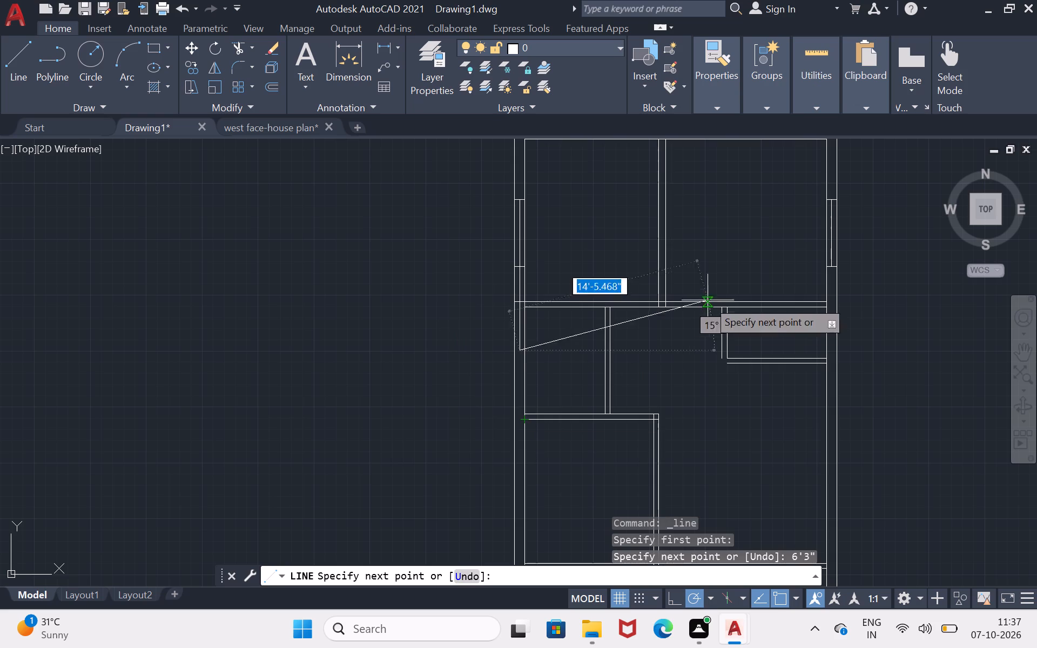
scroll(521, 357, up, 1)
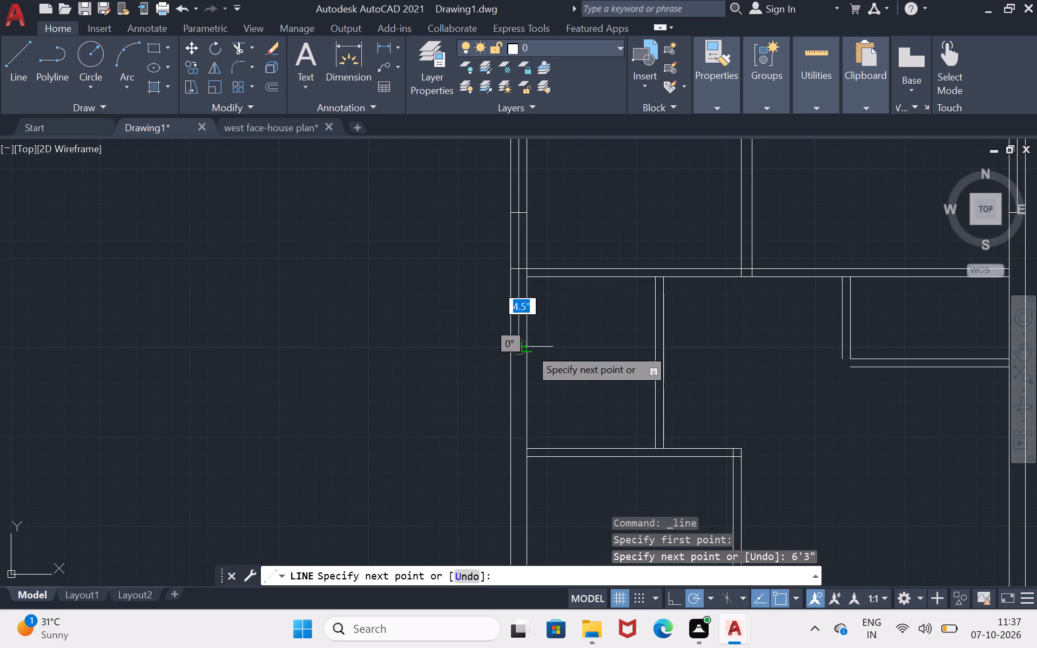
click(525, 347)
click(508, 347)
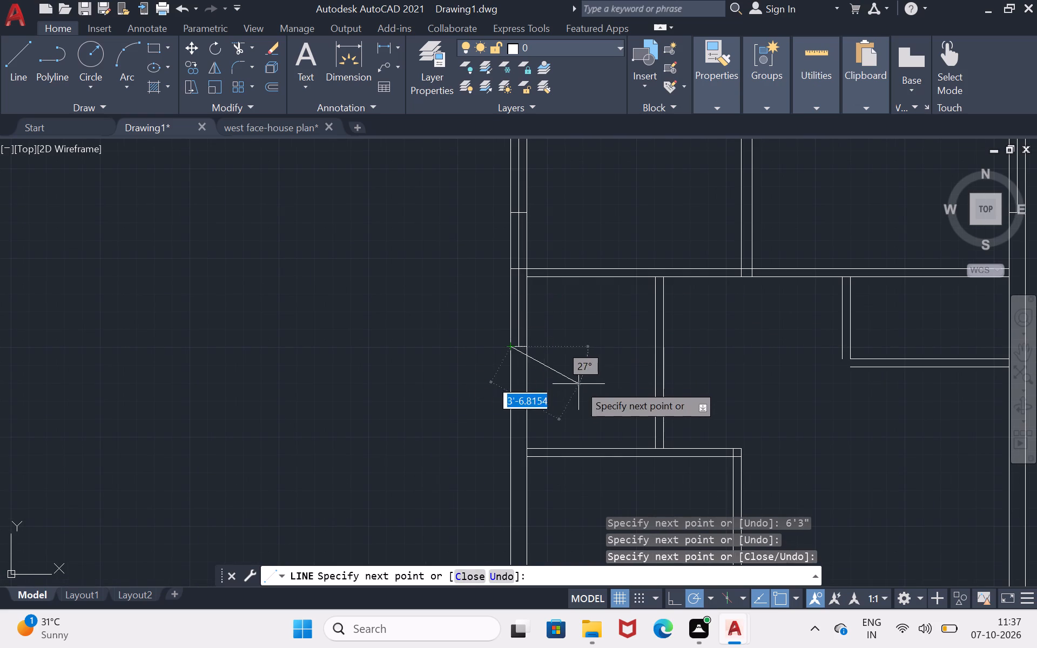
key(Return)
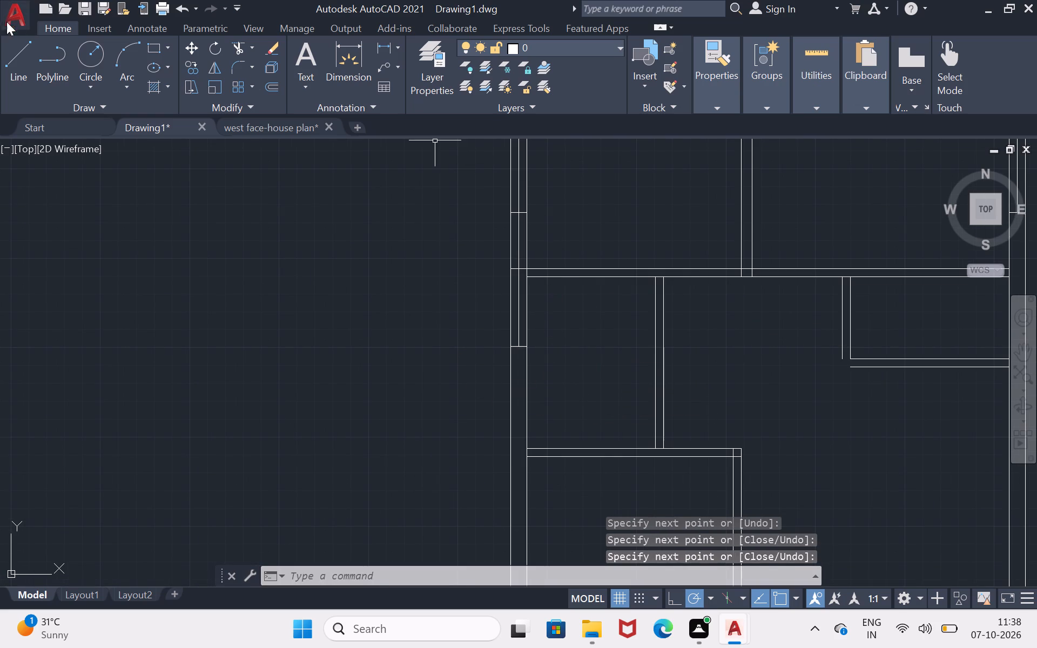
Trim away the 6'3" guide line and the partition line's piece crossing the west wall.
click(234, 43)
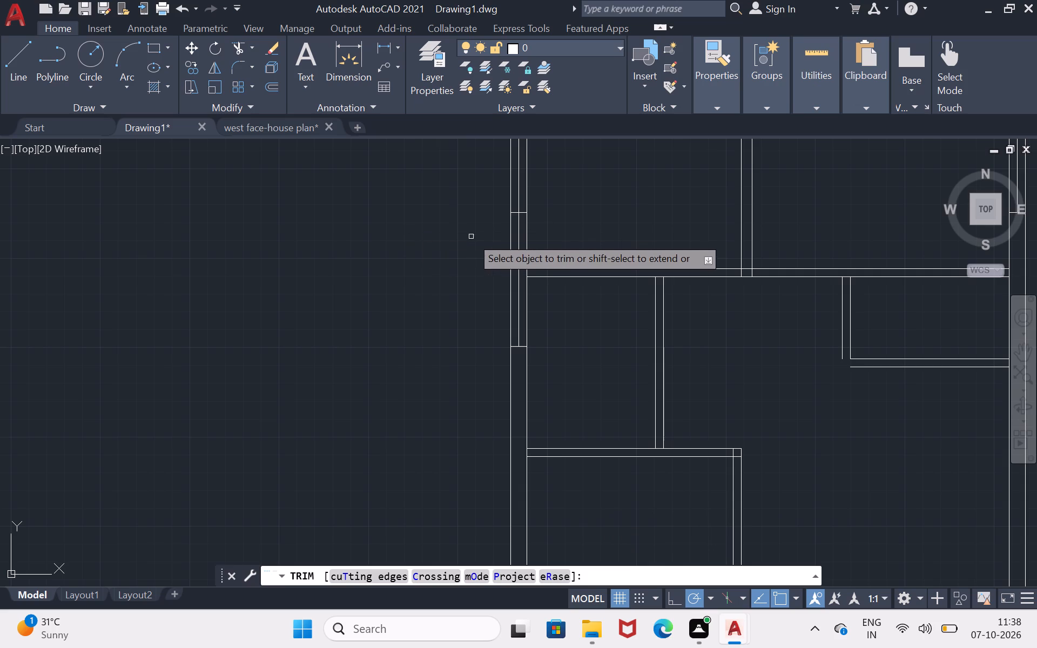
drag(522, 233, 516, 246)
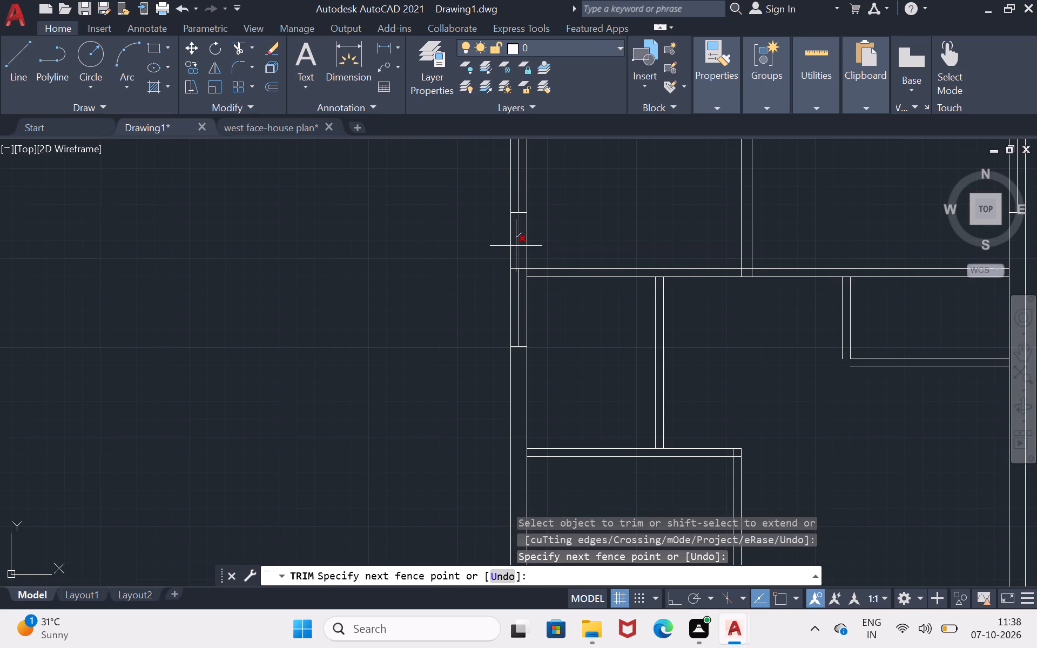
drag(516, 246, 519, 266)
drag(519, 266, 519, 262)
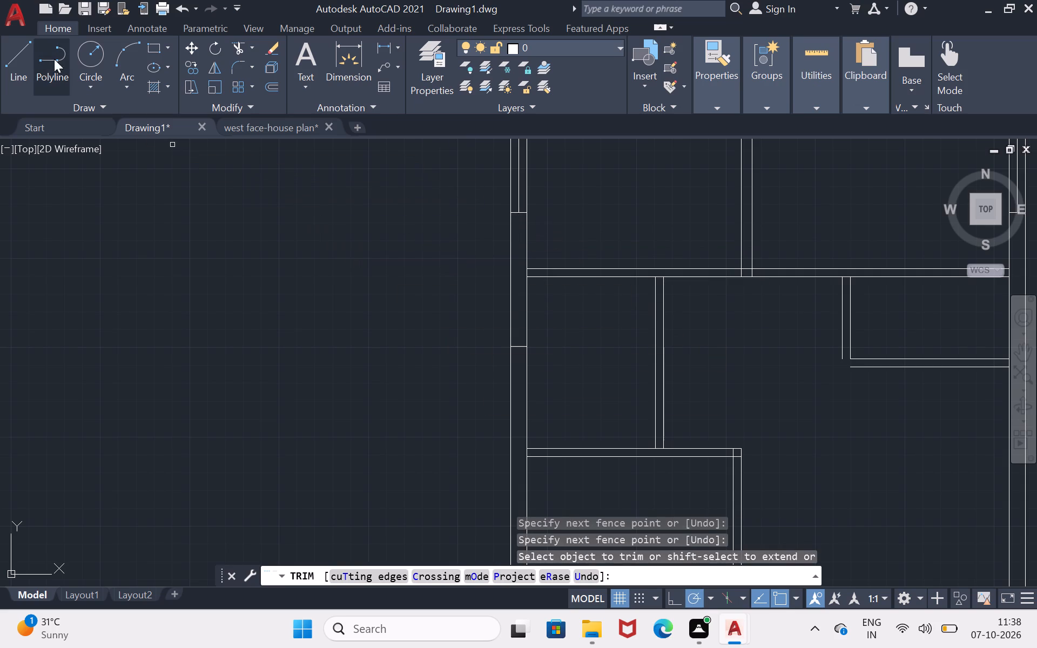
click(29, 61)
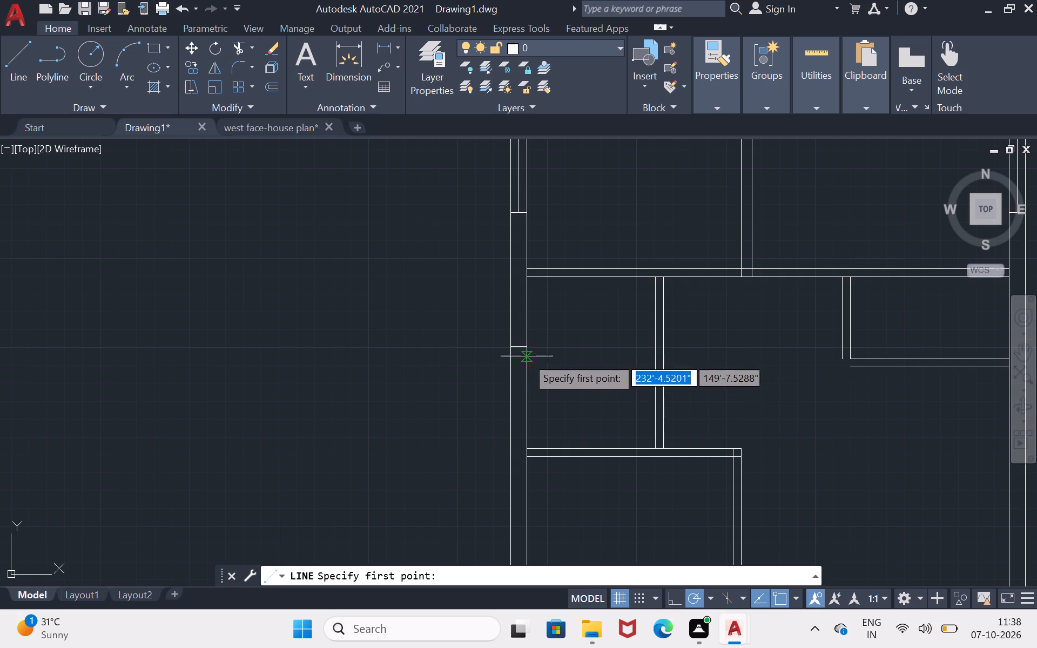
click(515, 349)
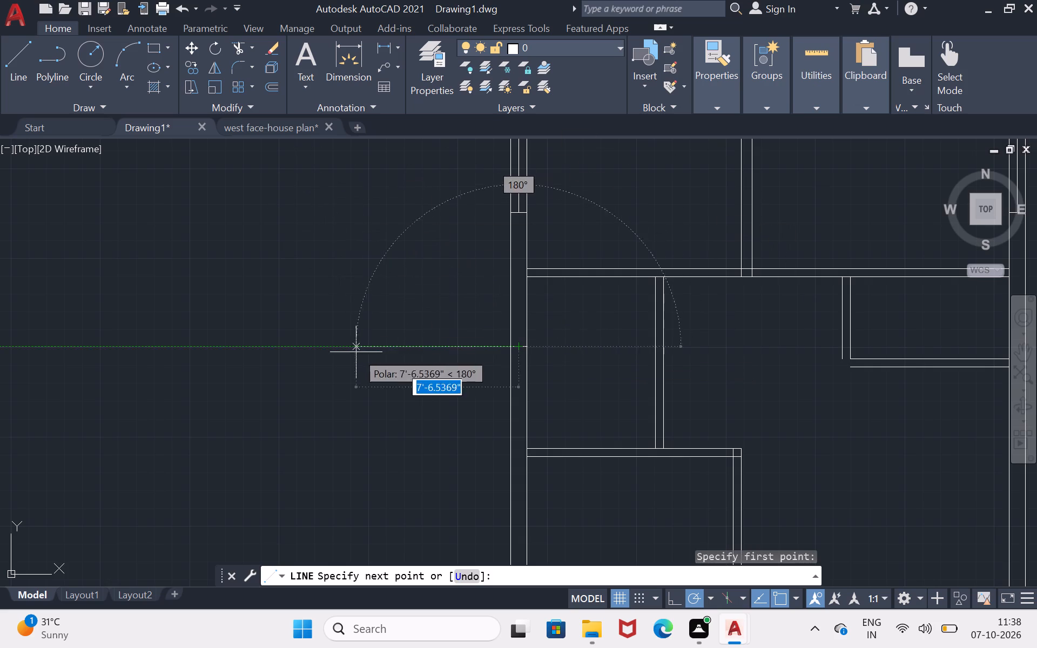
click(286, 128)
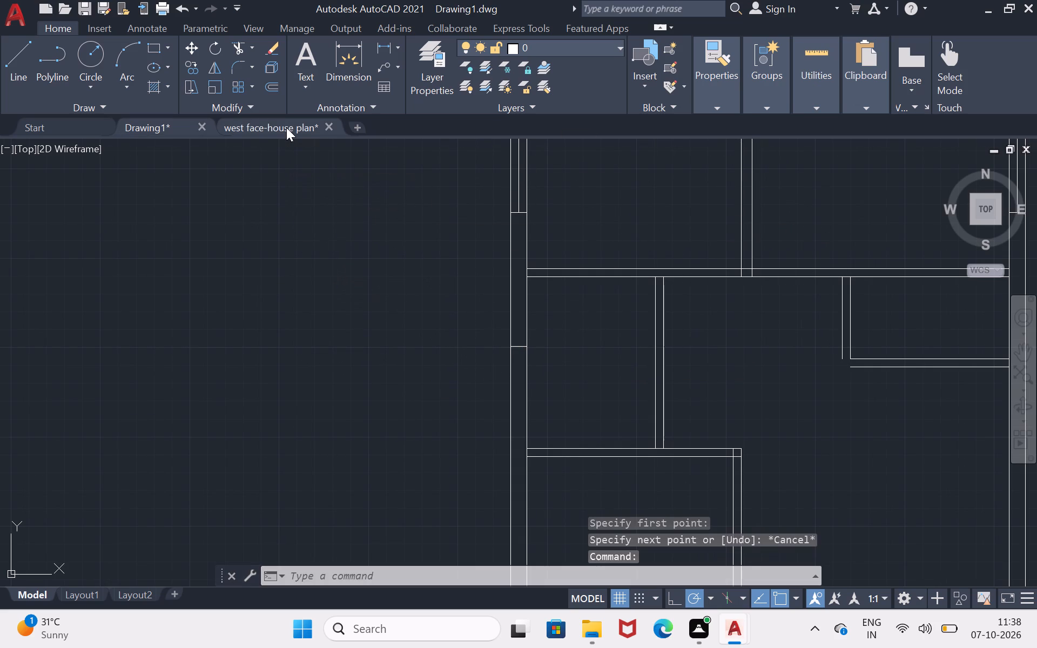
Measure the kitchen window on the west wall of the west face-house plan, and return to Drawing1.
click(287, 125)
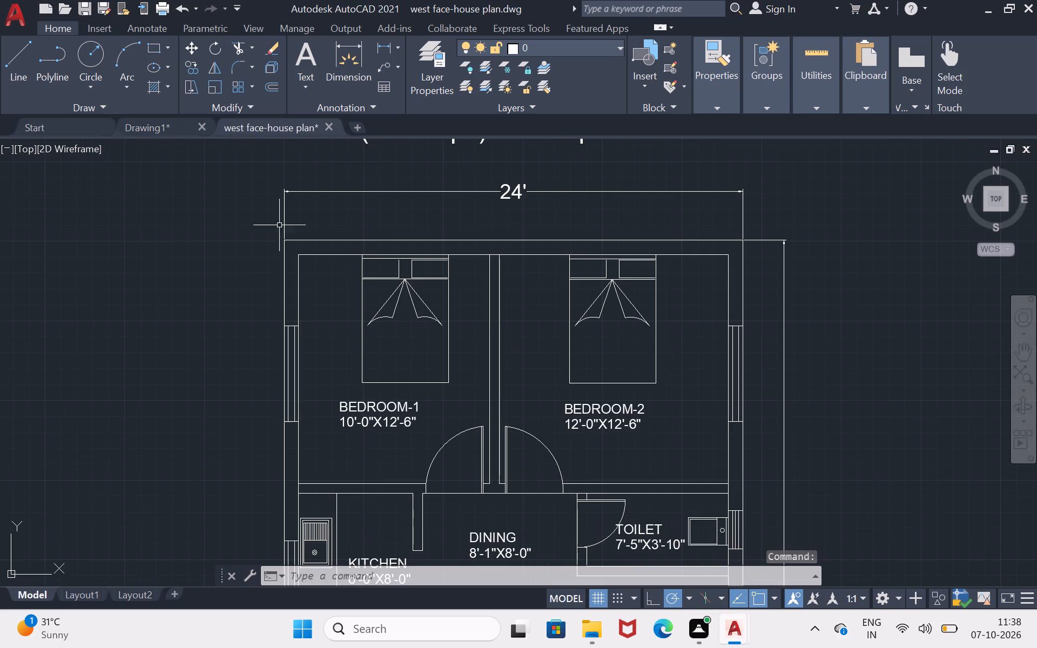
scroll(303, 439, down, 1)
scroll(290, 546, up, 2)
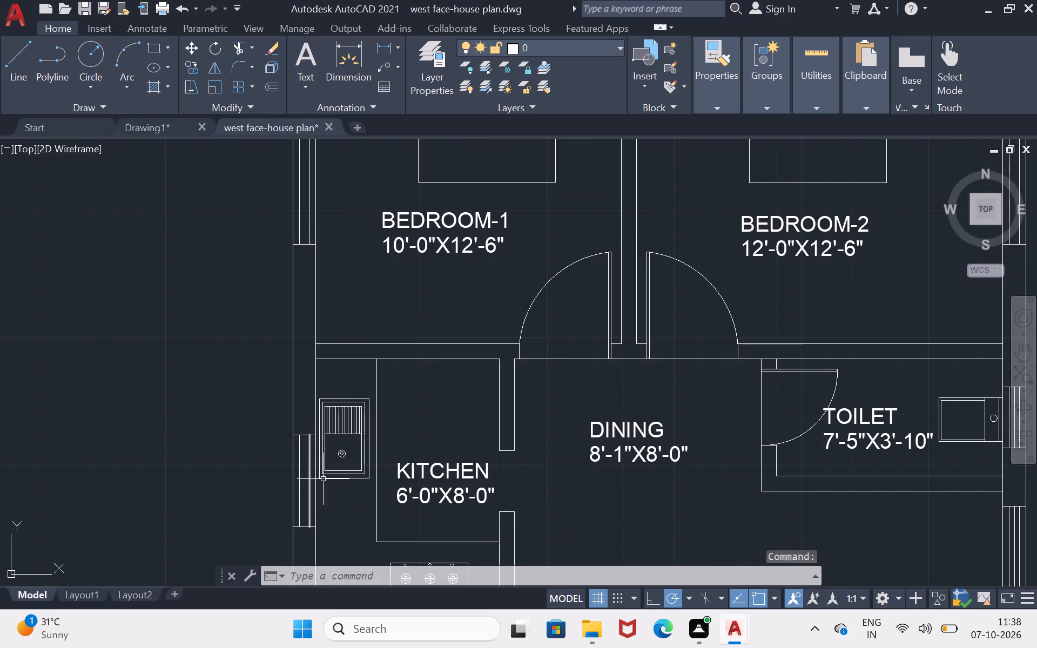
click(824, 97)
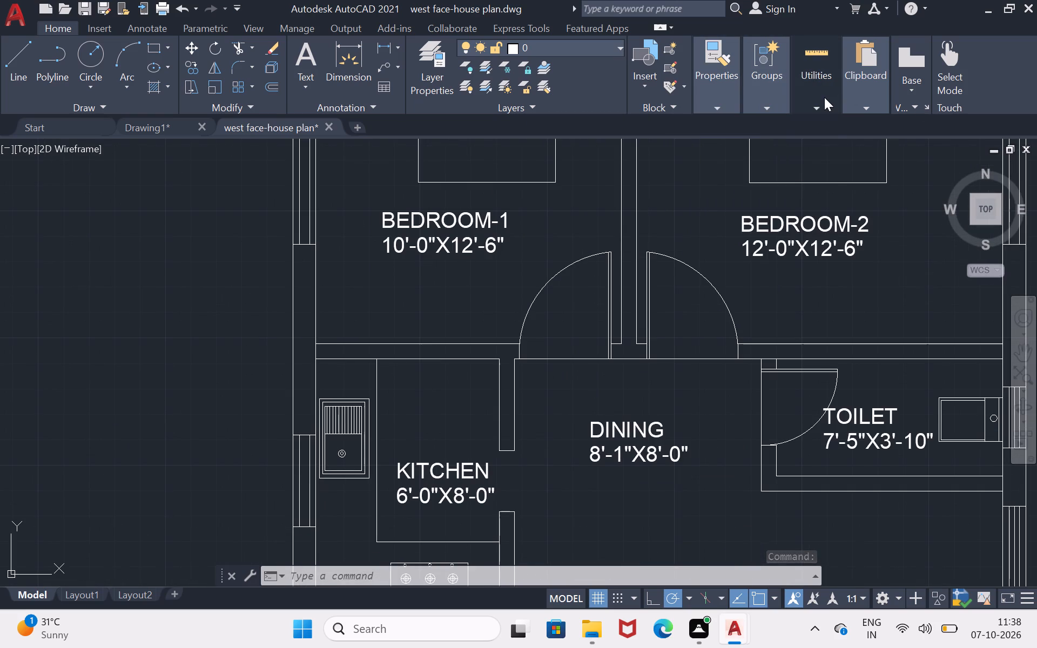
click(805, 127)
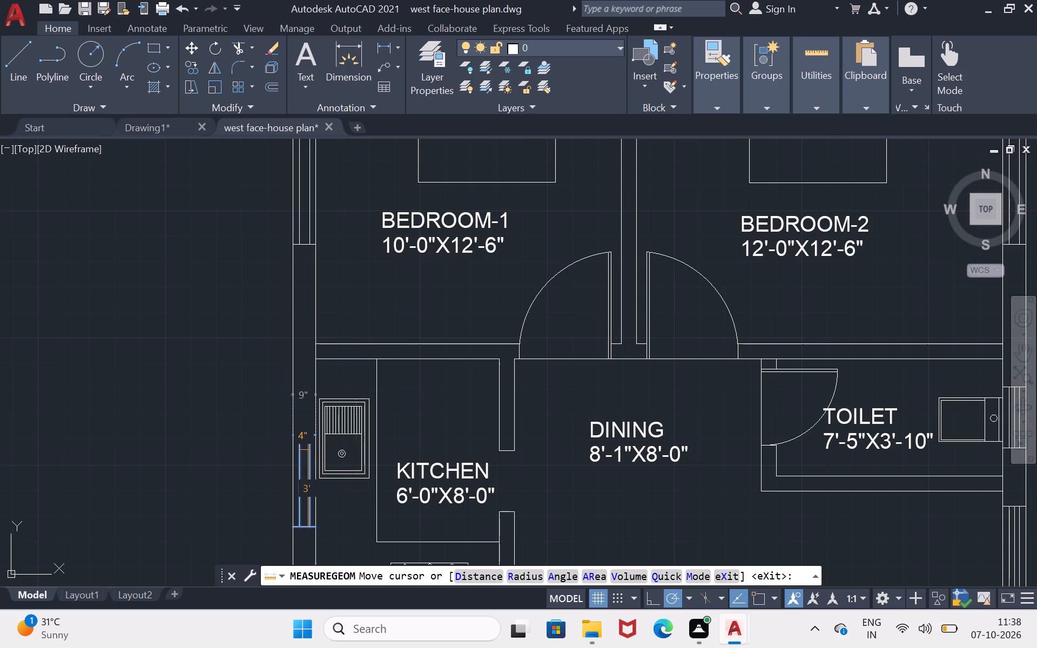
scroll(515, 443, down, 1)
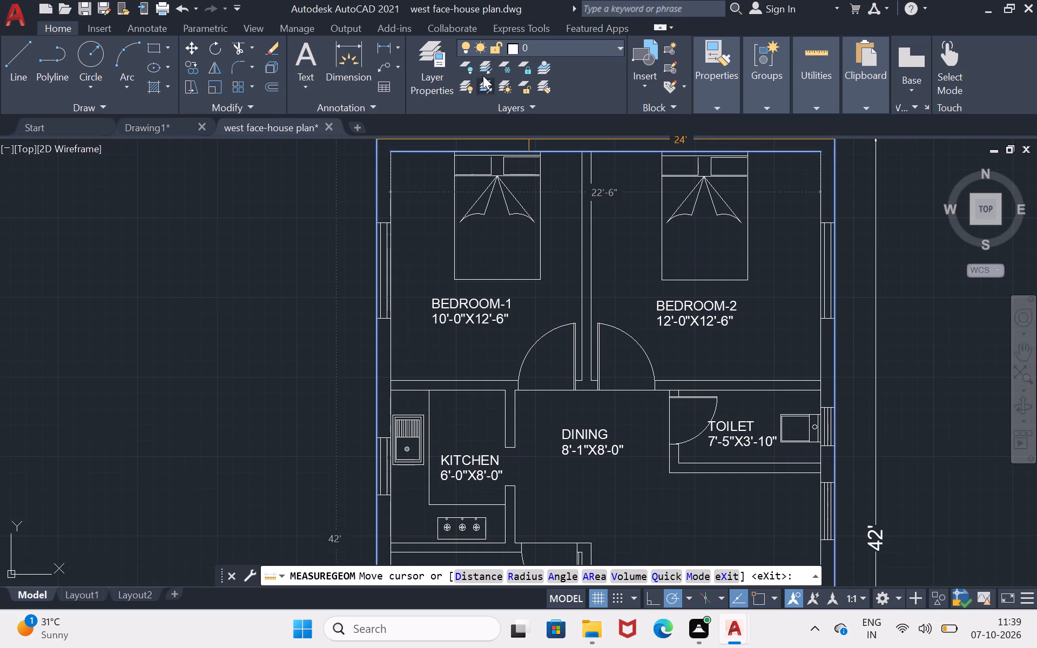
click(174, 120)
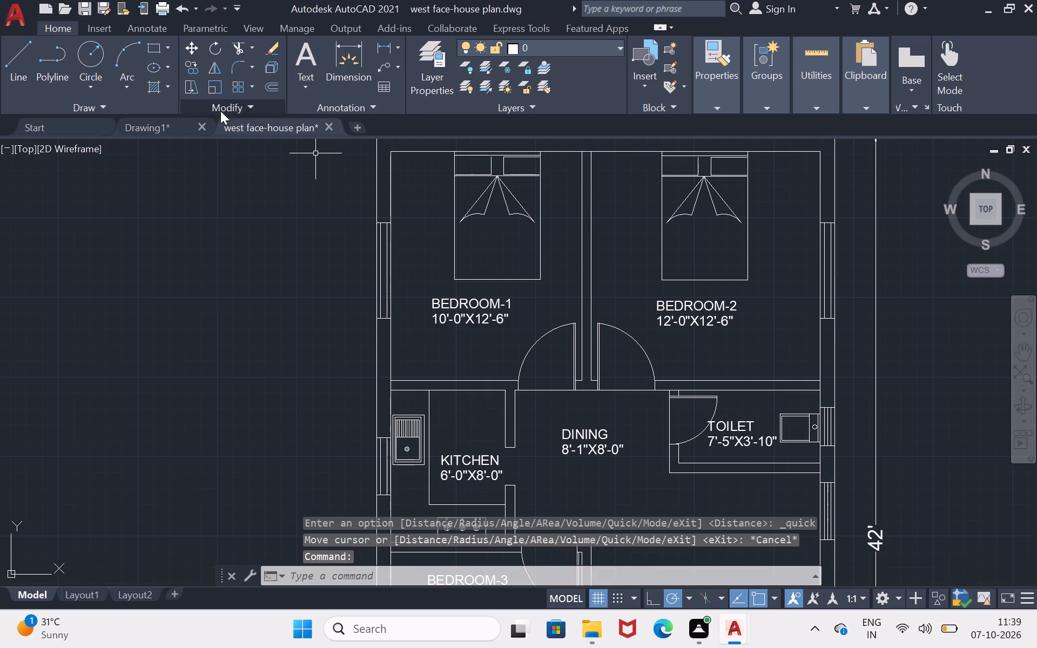
click(156, 121)
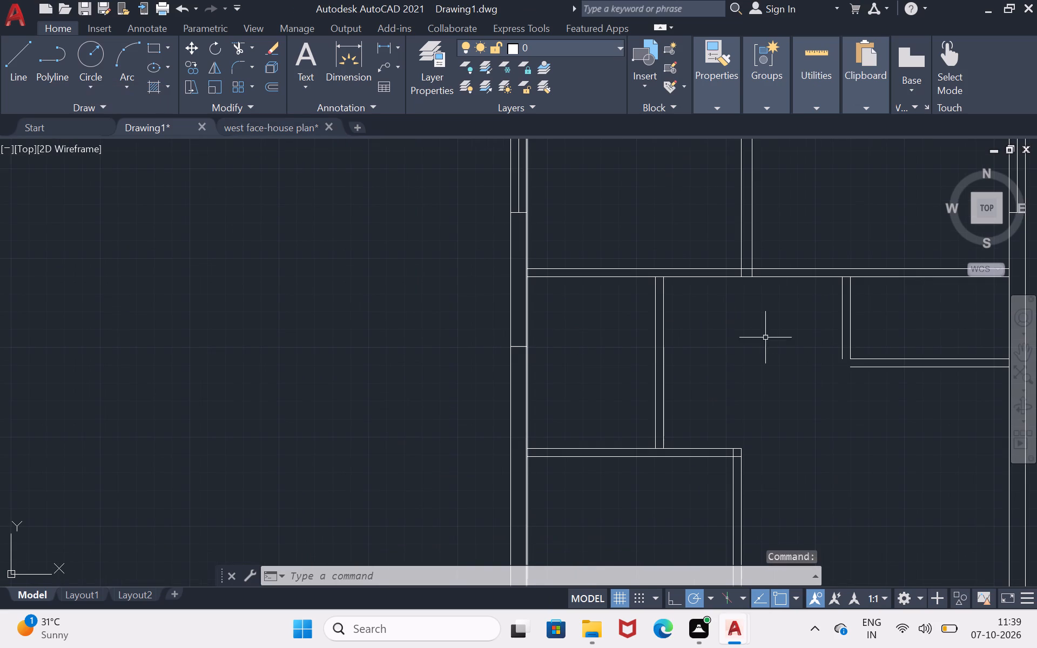
Draw the kitchen window on the west wall: a 3'0" line down the wall's middle from the cross line, closed across the wall's thickness.
click(816, 105)
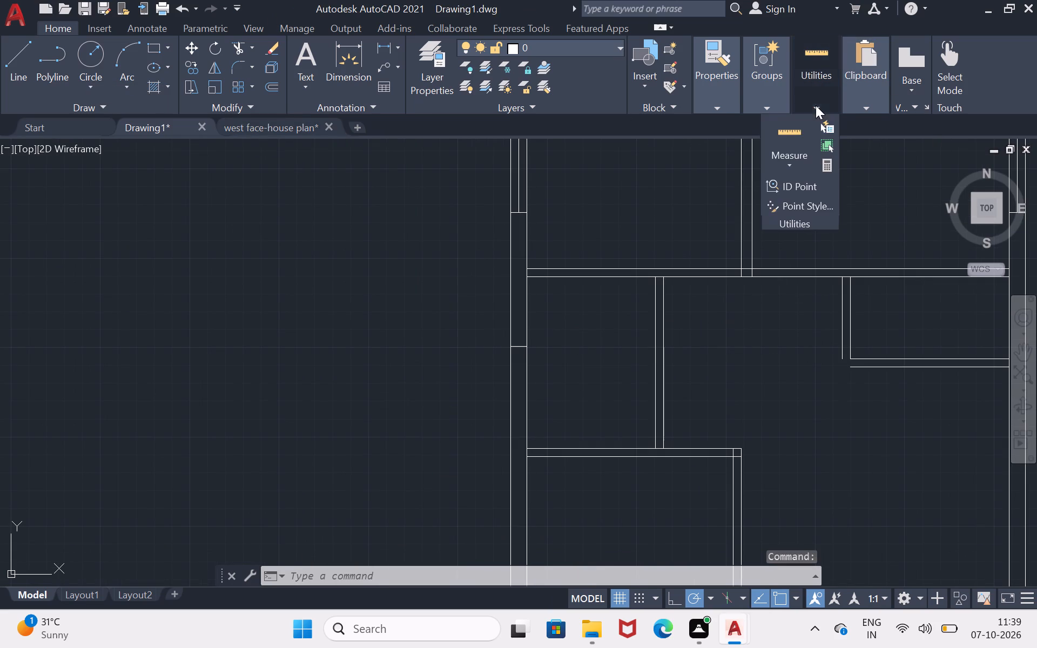
click(13, 61)
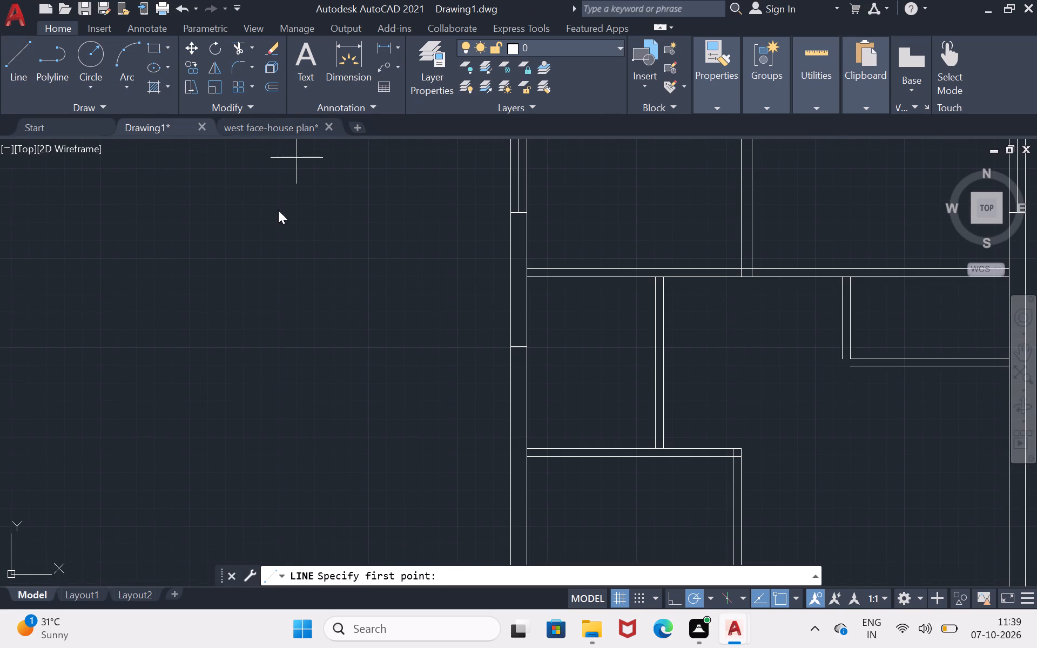
click(516, 351)
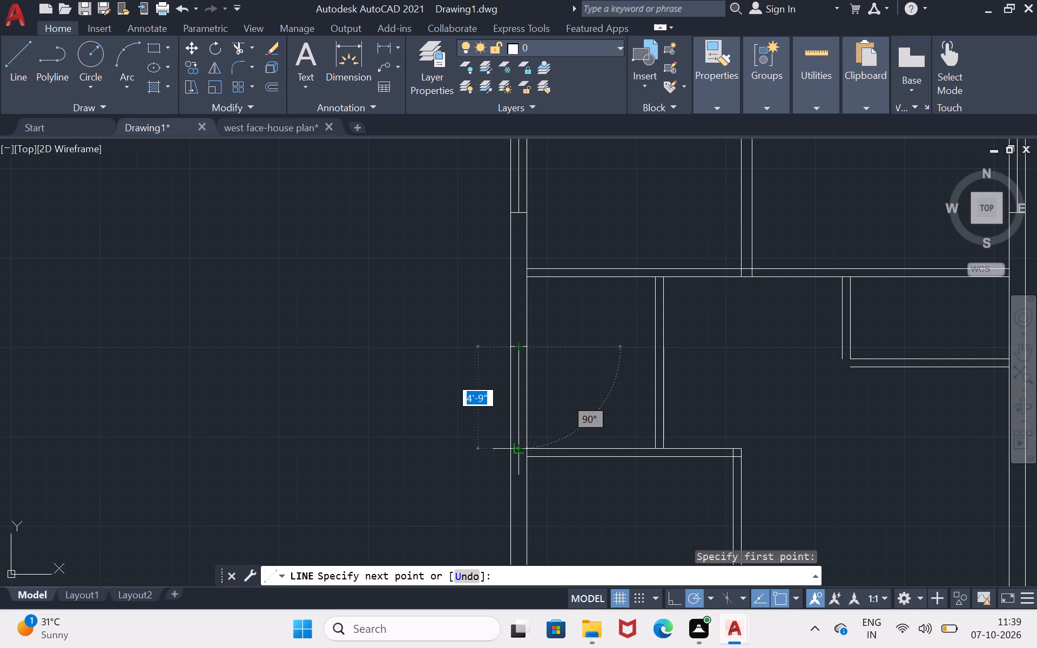
key(3)
key(apostrophe)
key(0)
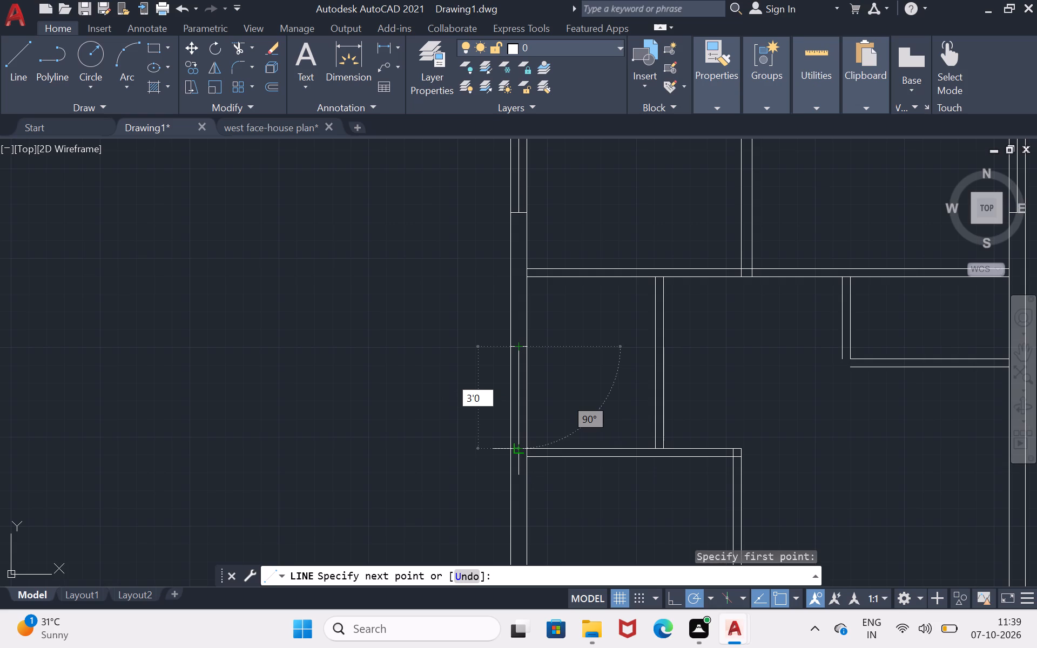
key(shift+quotedbl)
key(Return)
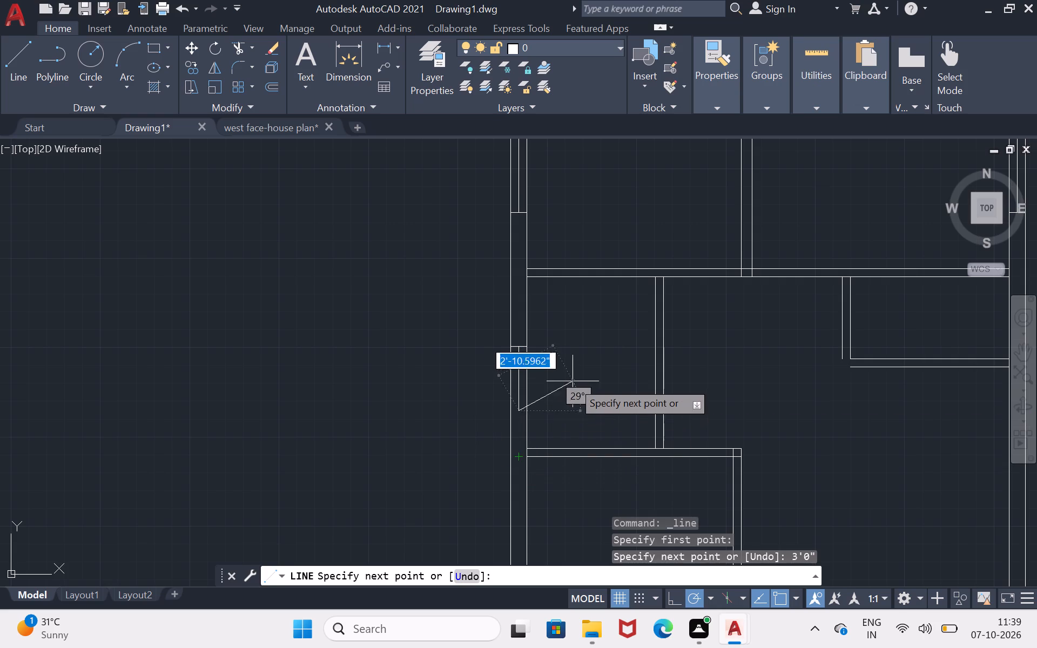
click(526, 409)
click(509, 409)
key(Return)
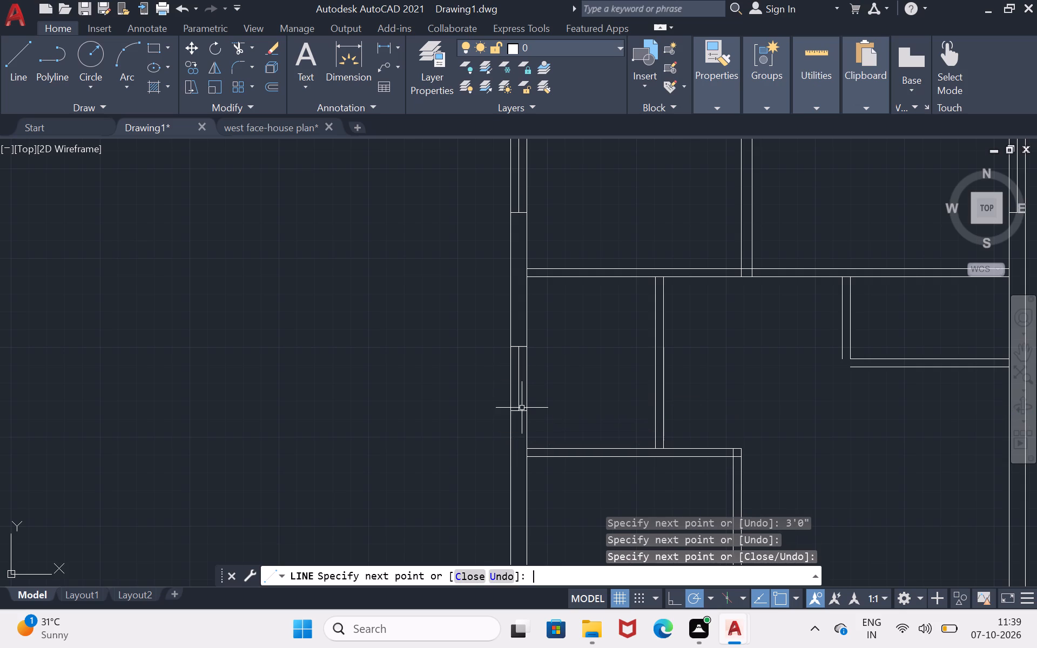
Extend the outer face of the small east room's west partition downward with a line about 10" long.
click(1013, 346)
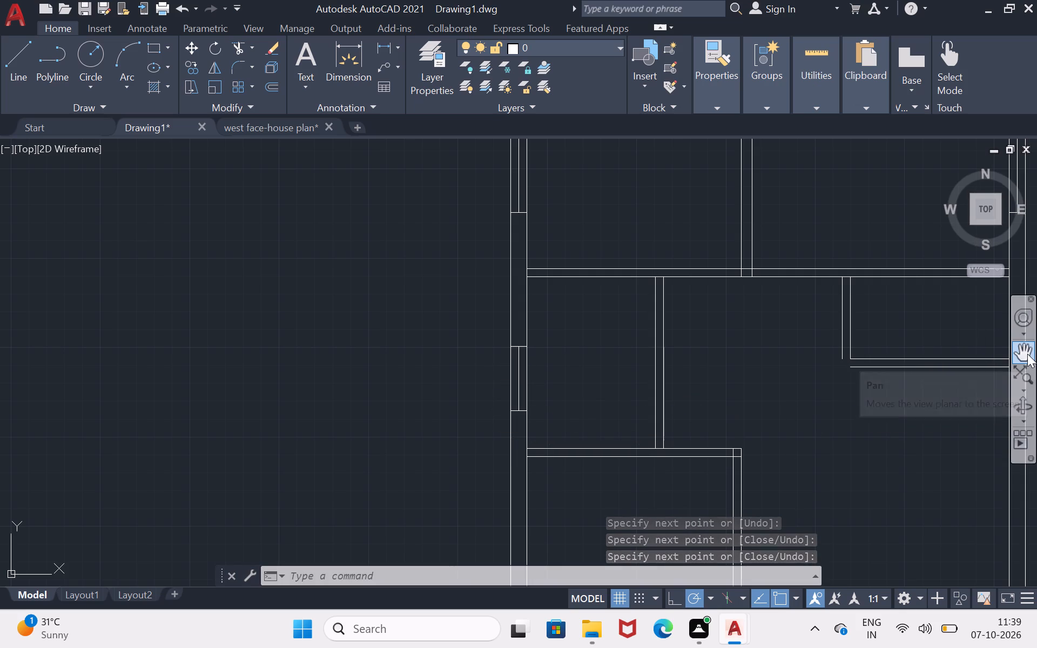
click(1027, 354)
drag(940, 370, 494, 361)
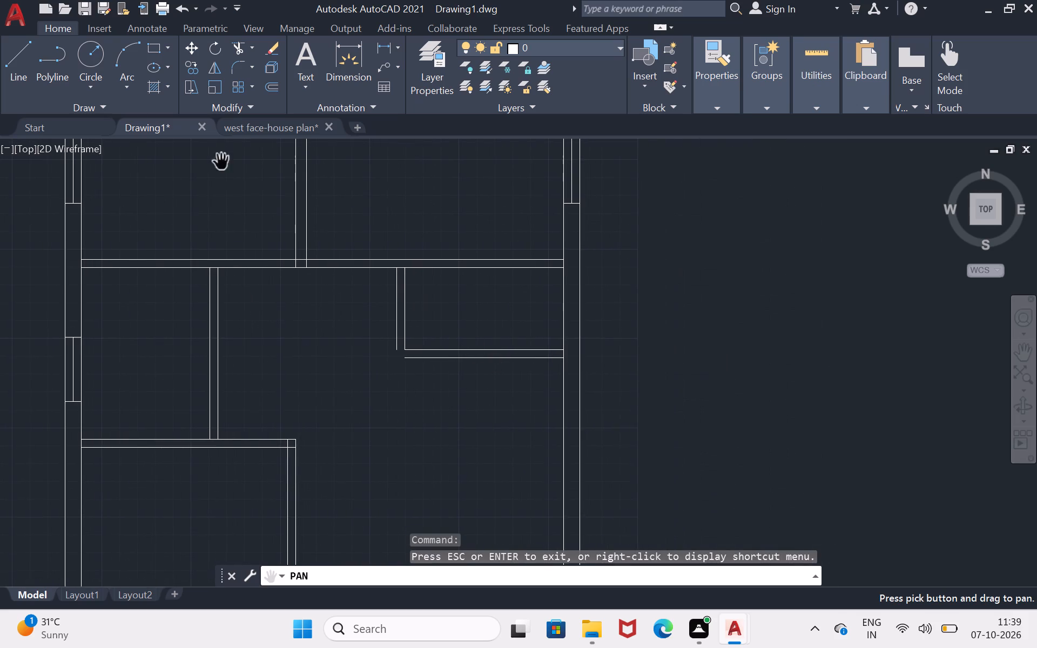
click(28, 65)
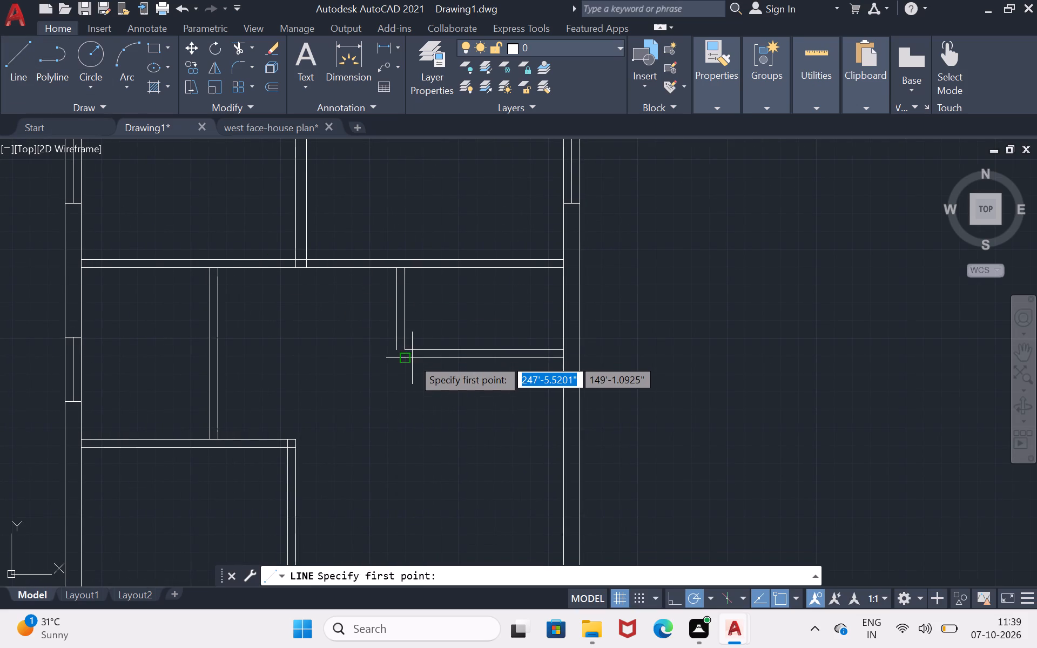
click(397, 354)
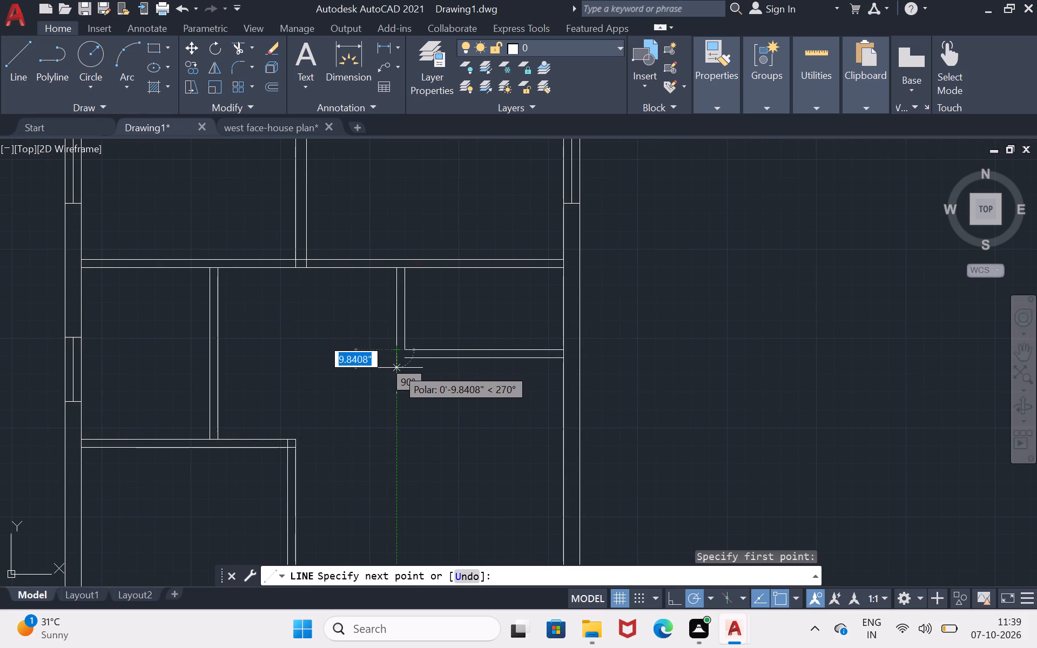
click(396, 368)
key(Return)
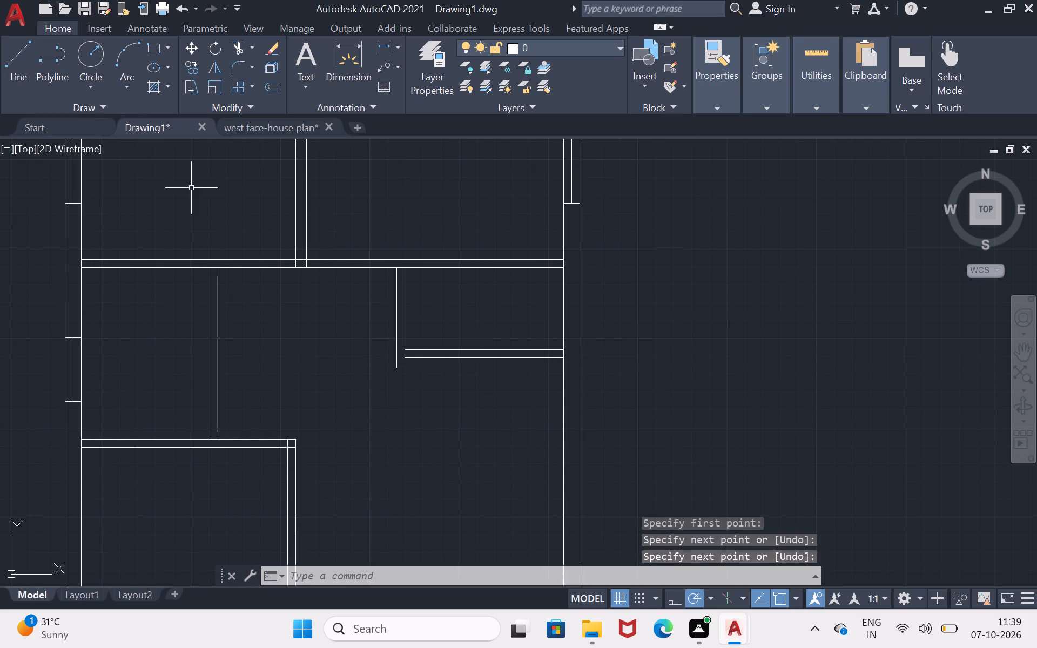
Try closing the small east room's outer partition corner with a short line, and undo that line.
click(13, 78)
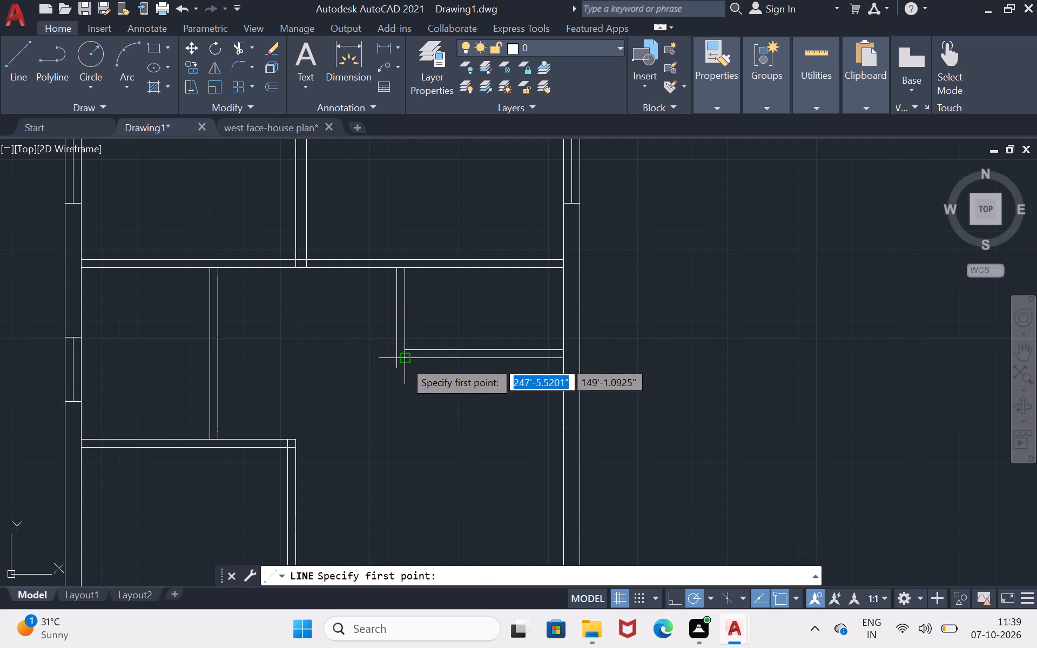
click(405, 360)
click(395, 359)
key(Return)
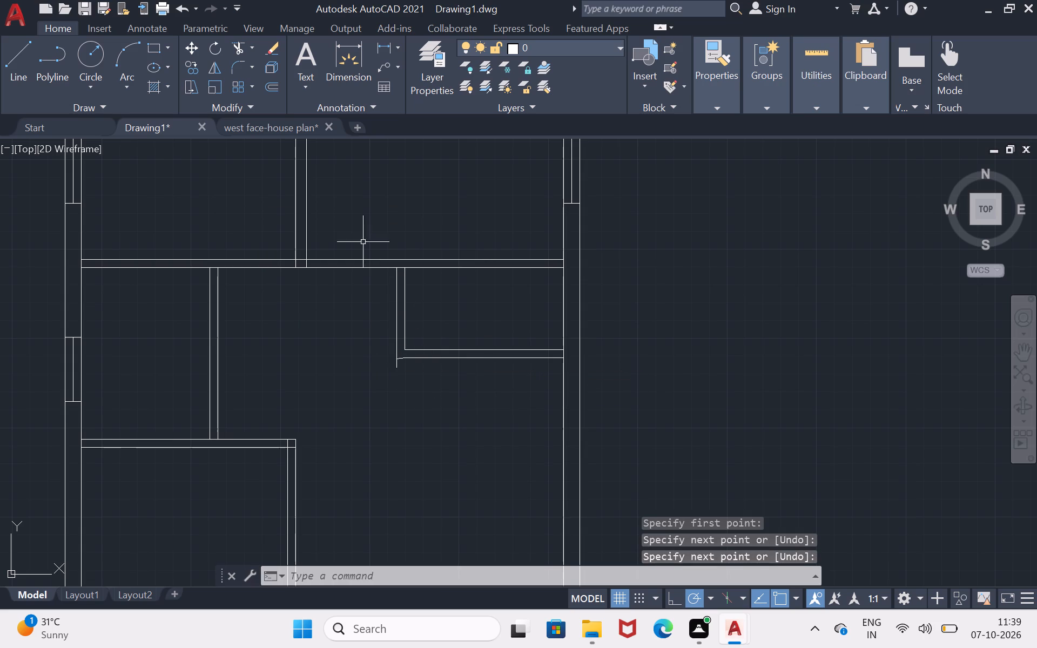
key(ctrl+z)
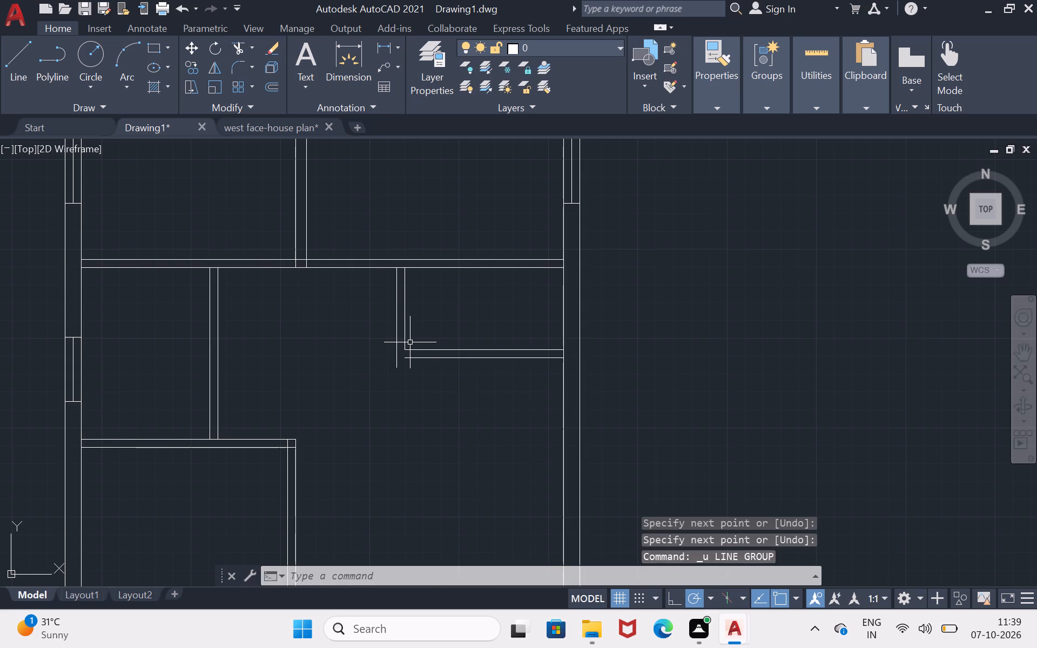
Close the small east room's outer southwest corner with a straight horizontal line and trim the partition's overhang below it.
click(20, 78)
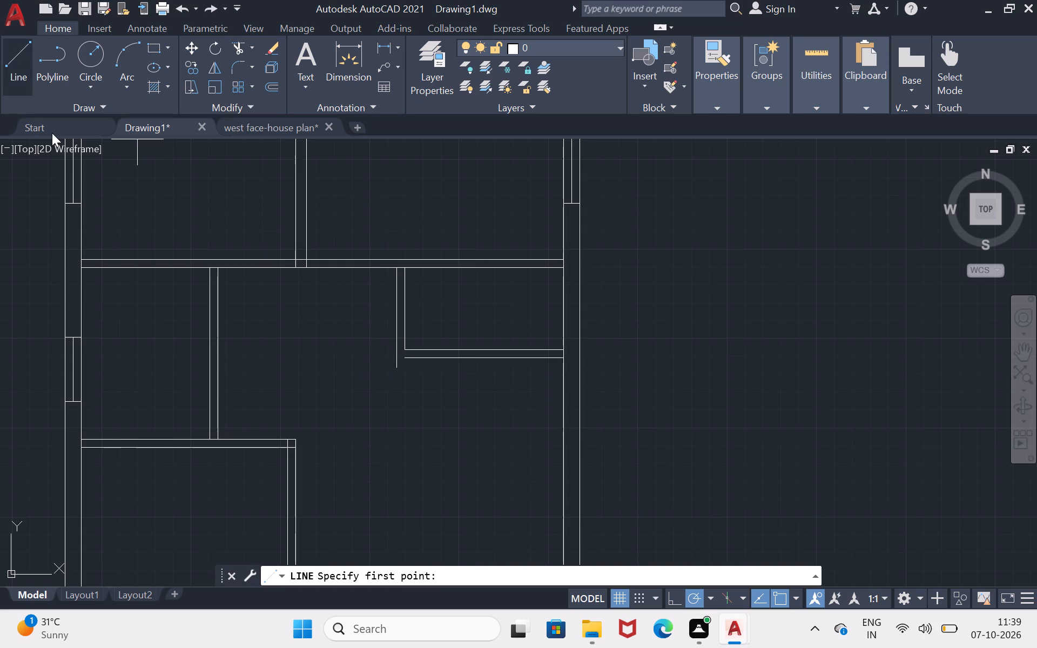
click(403, 358)
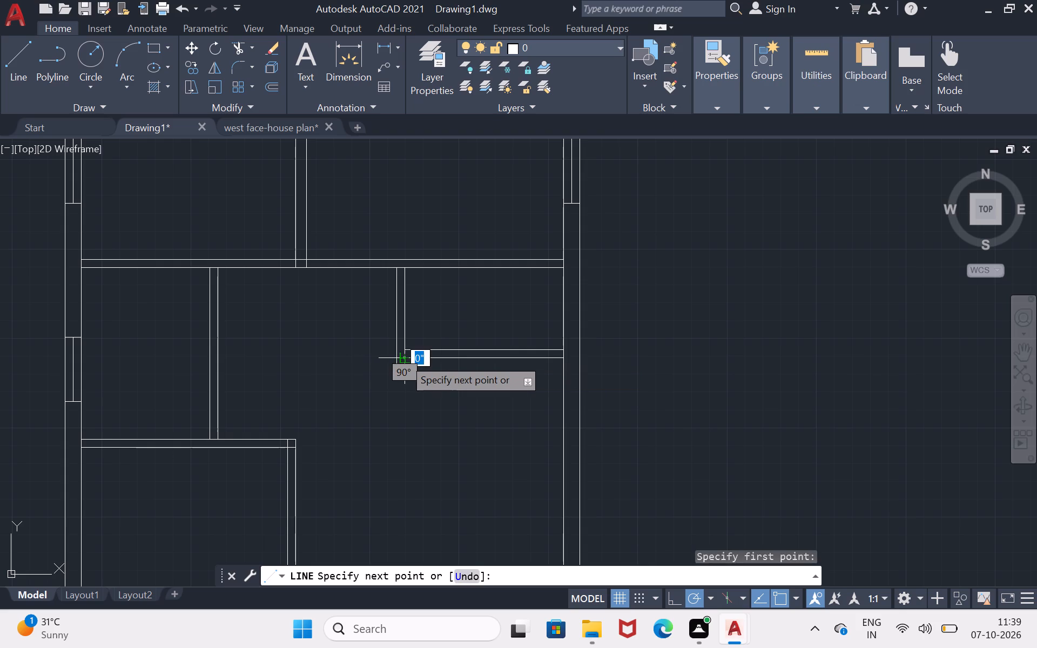
click(395, 359)
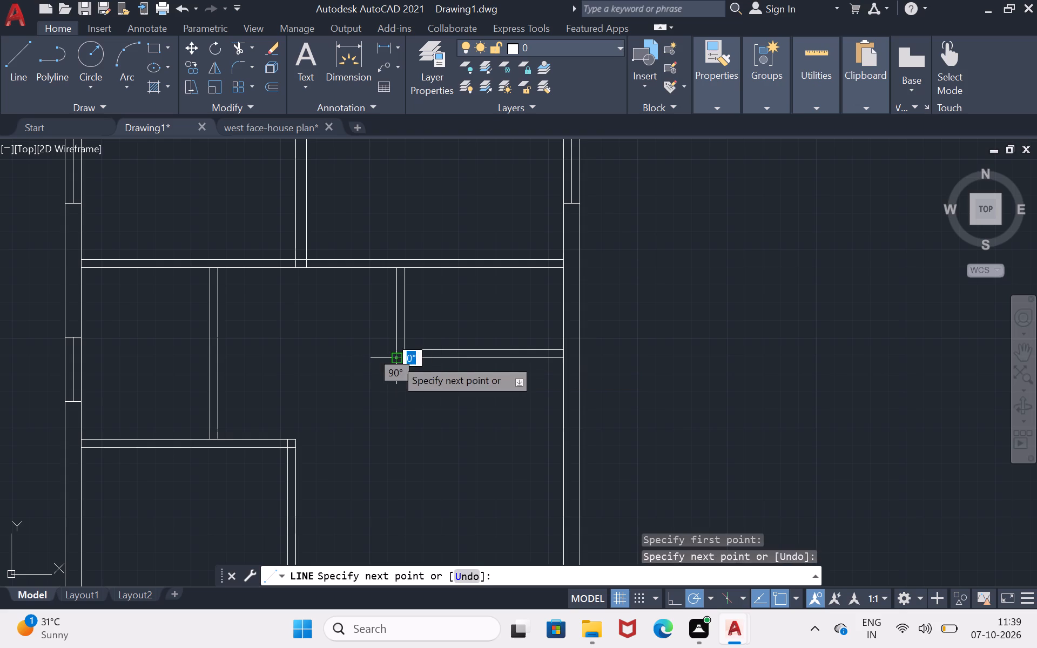
key(Return)
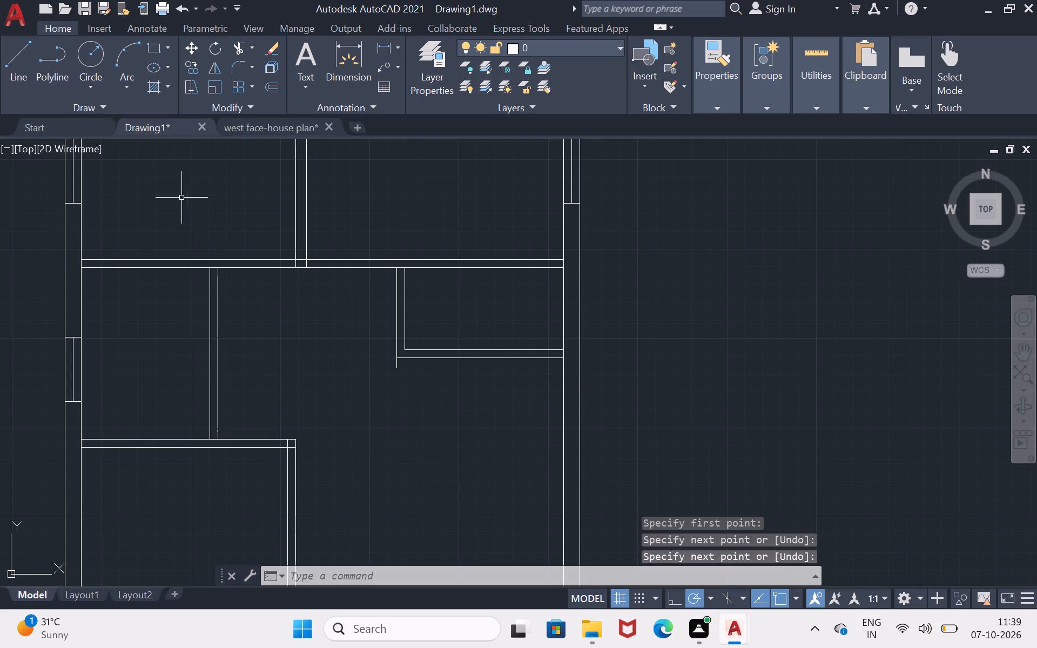
click(244, 49)
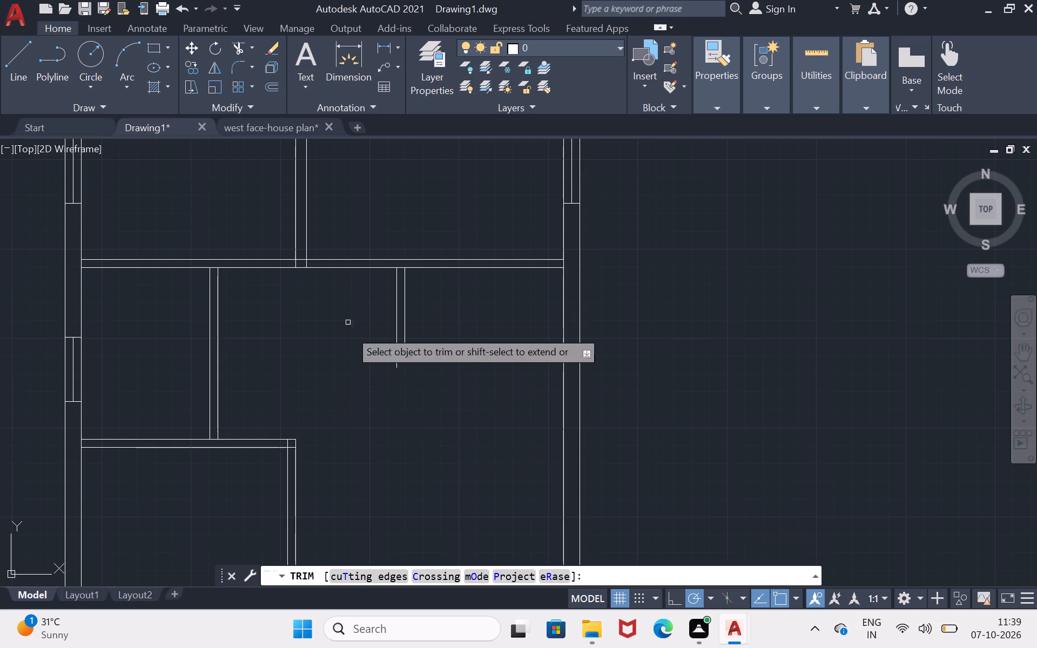
click(398, 369)
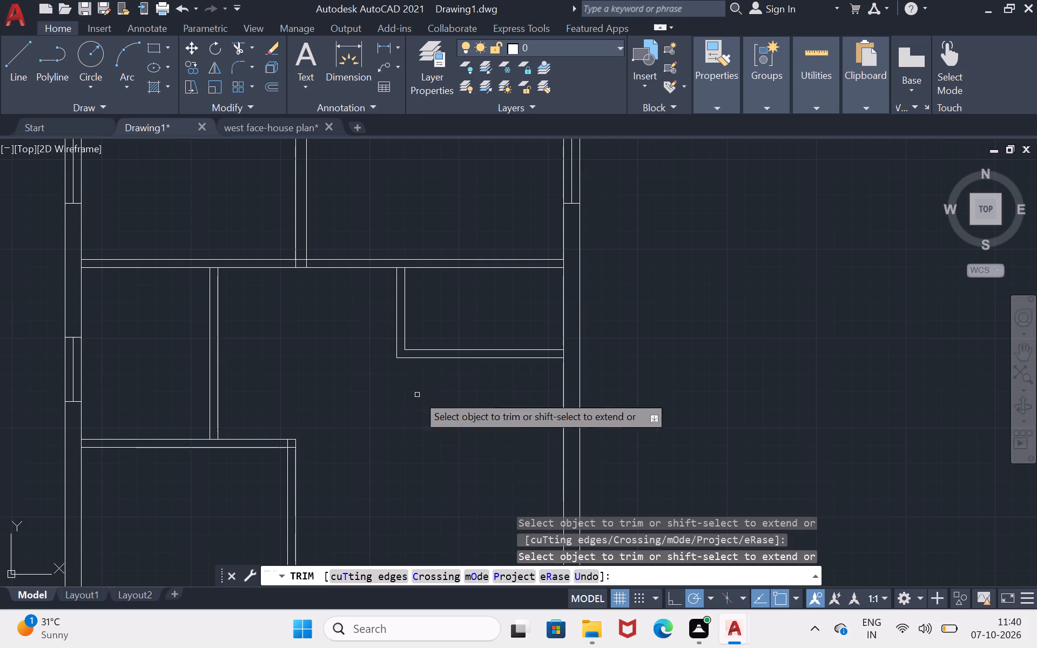
key(Return)
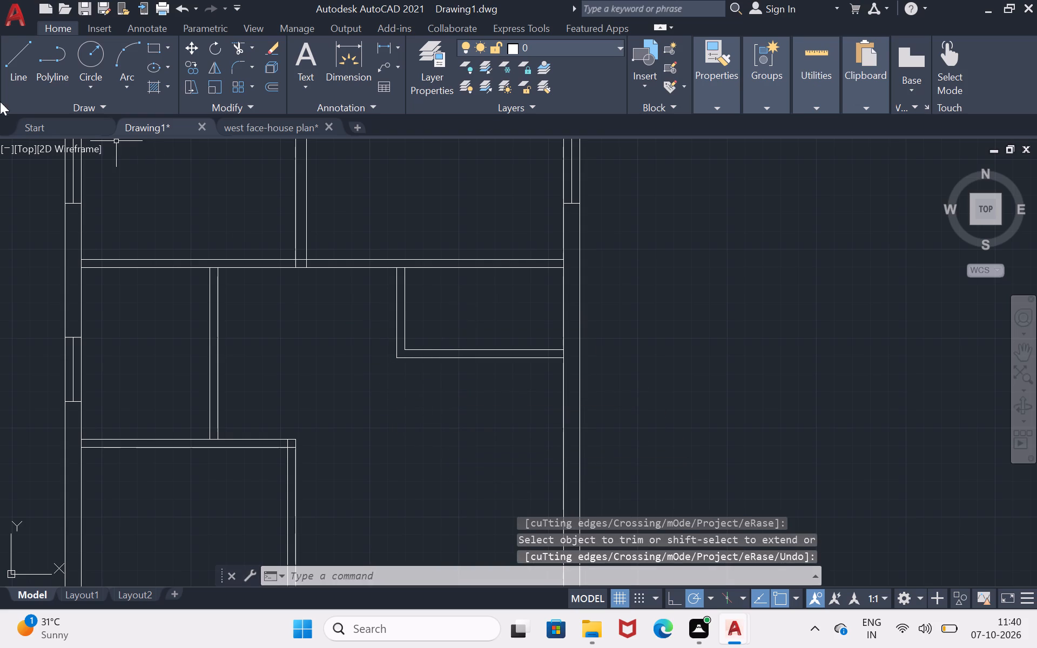
Draw a 4'3" guide line down the east wall's middle from the bedroom window's lower line, and close its end with a 9" cross line.
click(28, 46)
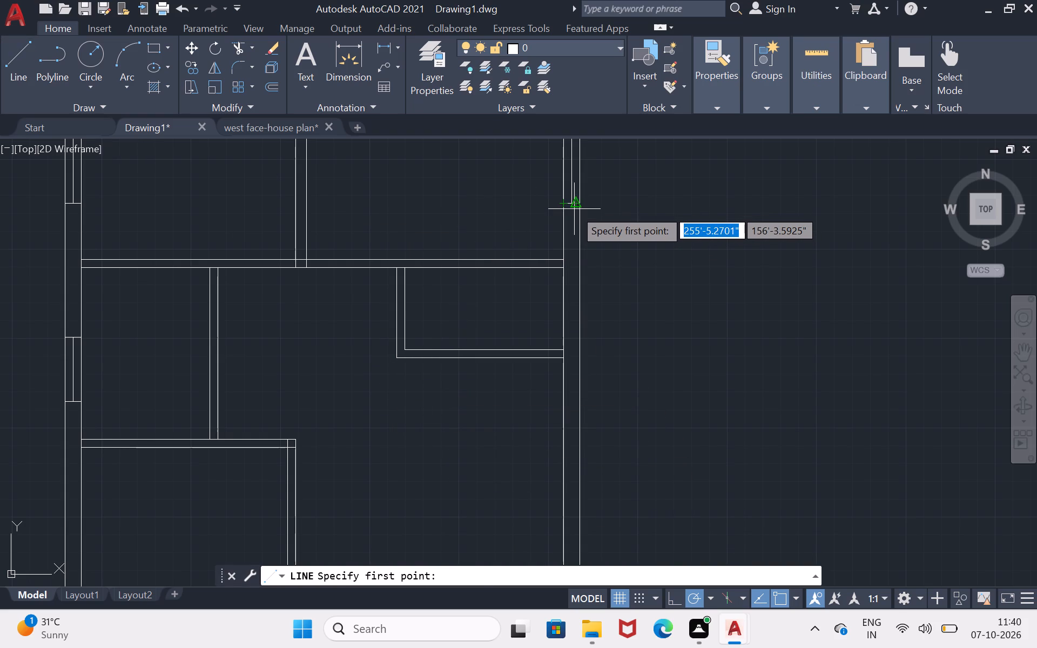
click(573, 209)
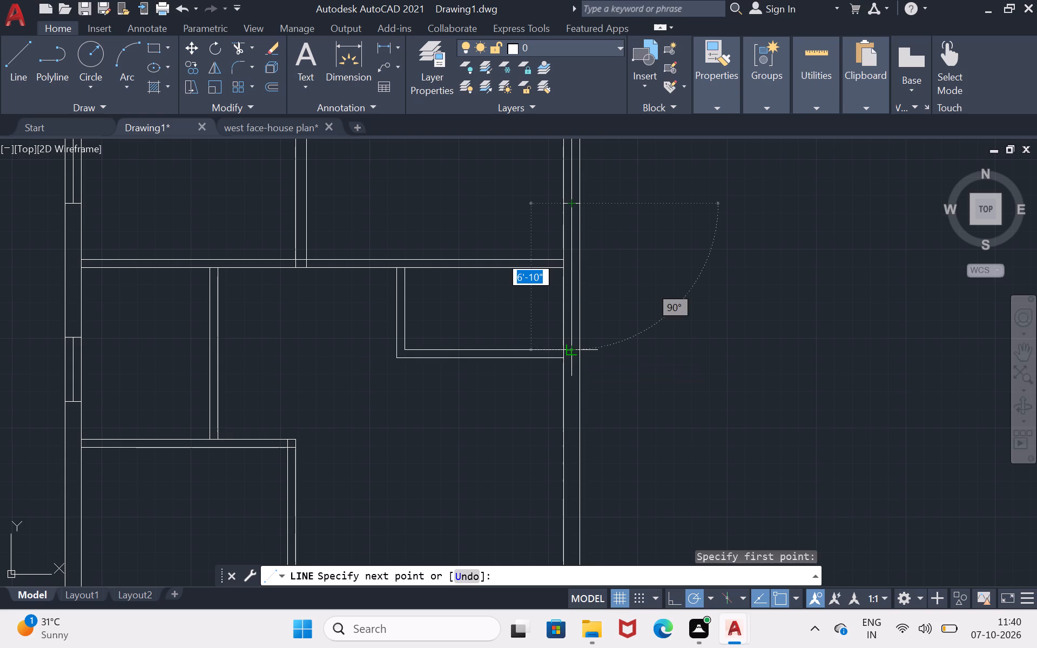
key(4)
text('3)
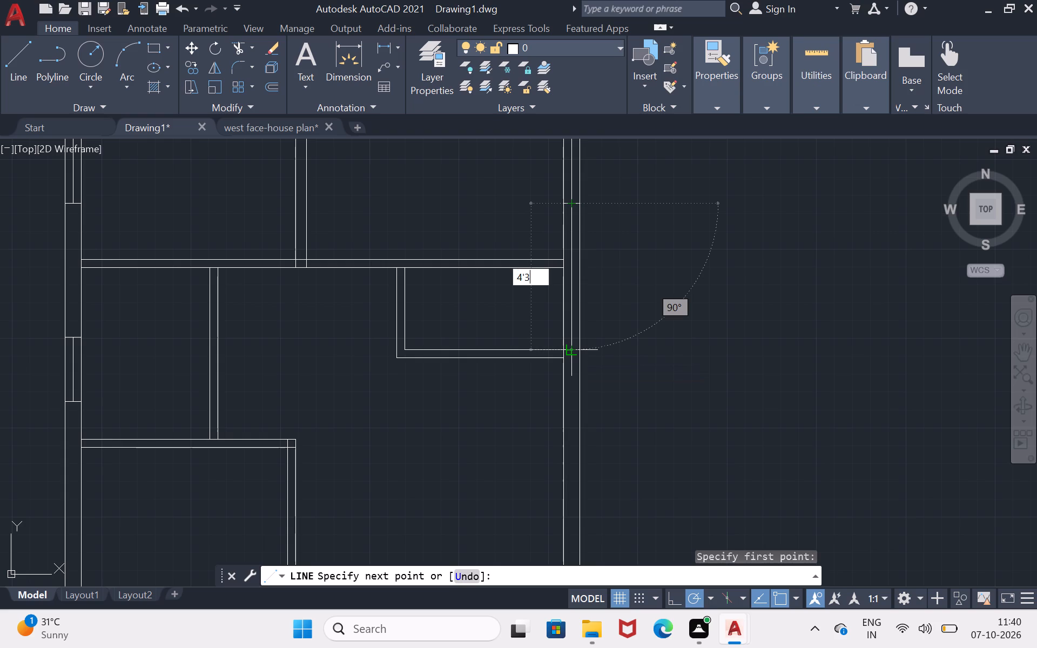
key(shift+quotedbl)
key(Return)
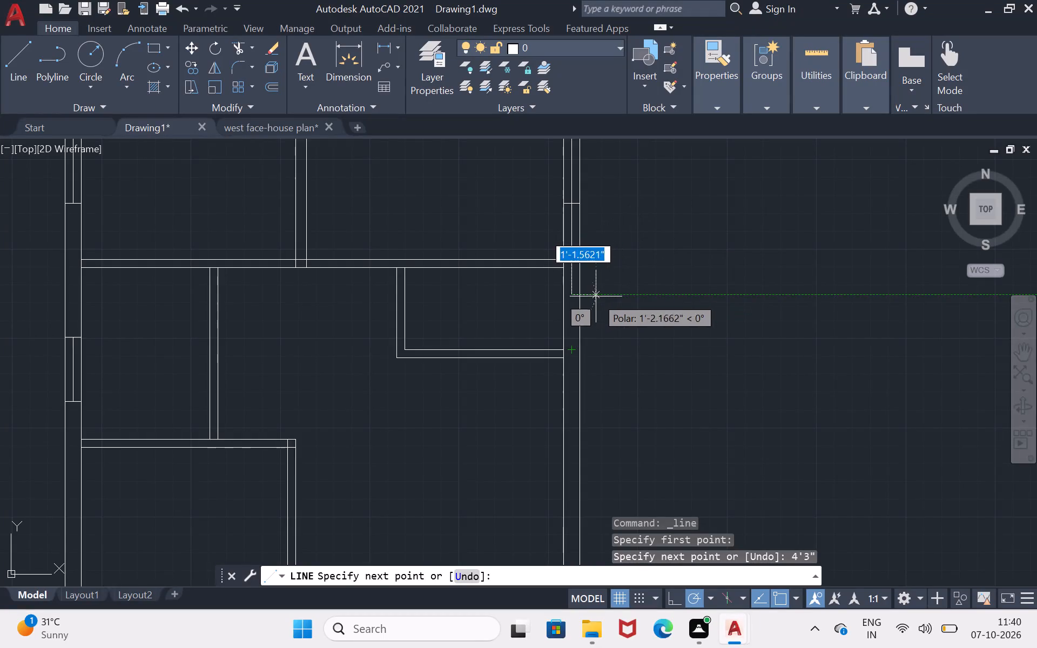
scroll(582, 296, up, 1)
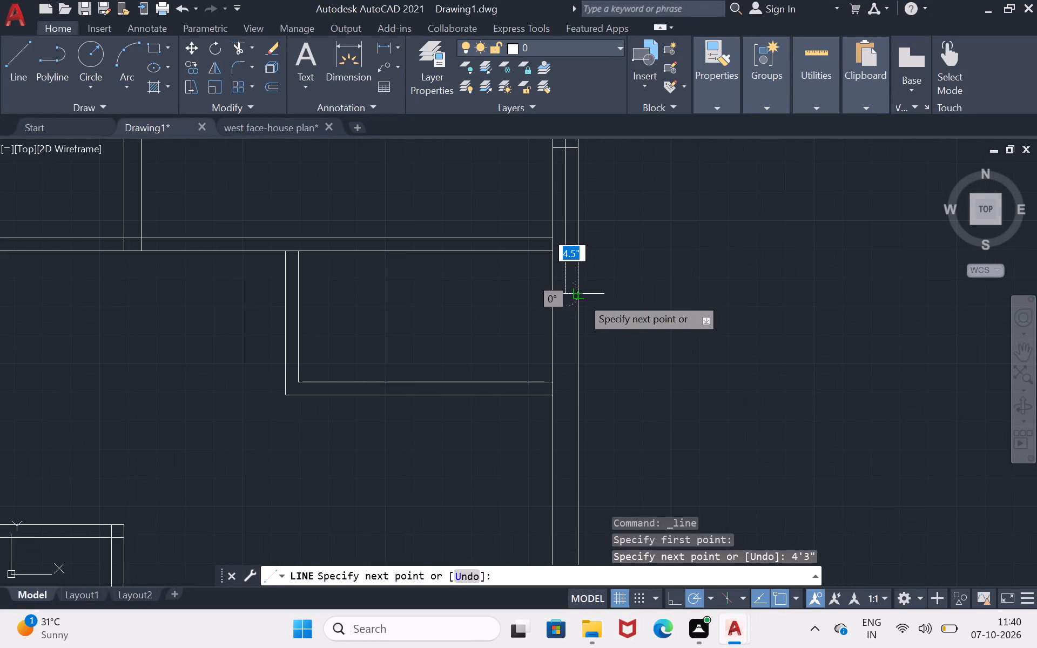
scroll(582, 297, down, 1)
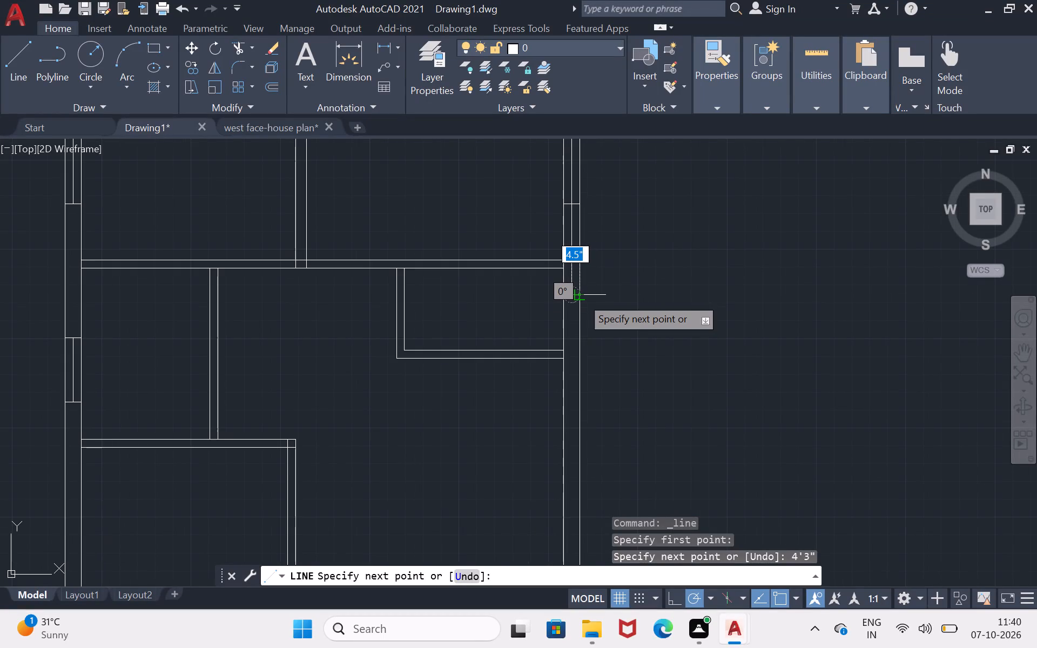
scroll(581, 297, up, 1)
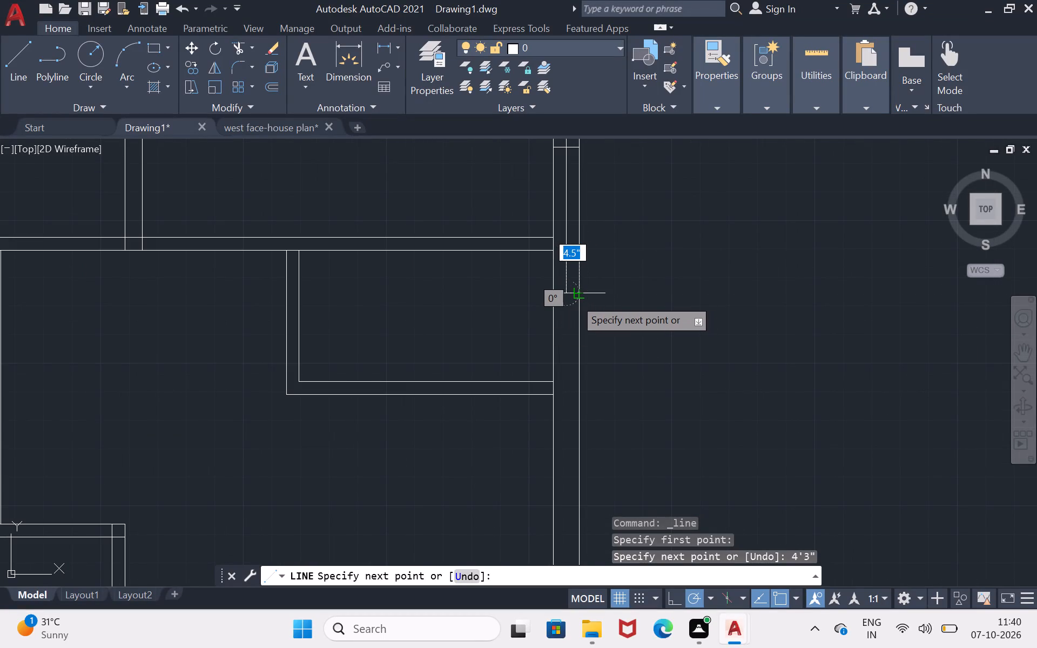
click(574, 298)
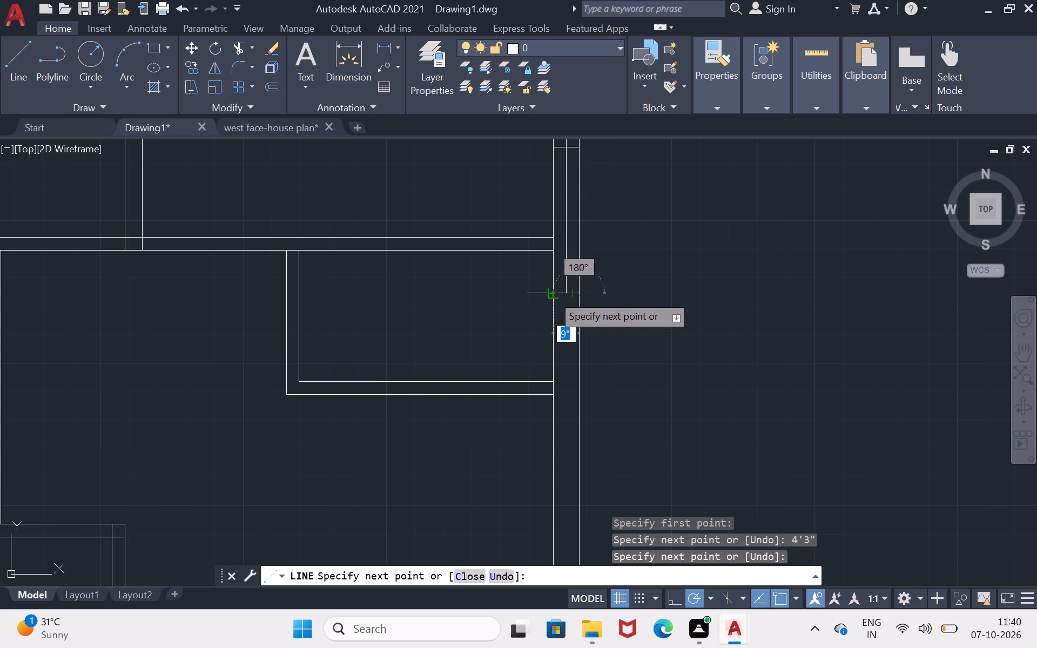
click(551, 294)
key(Return)
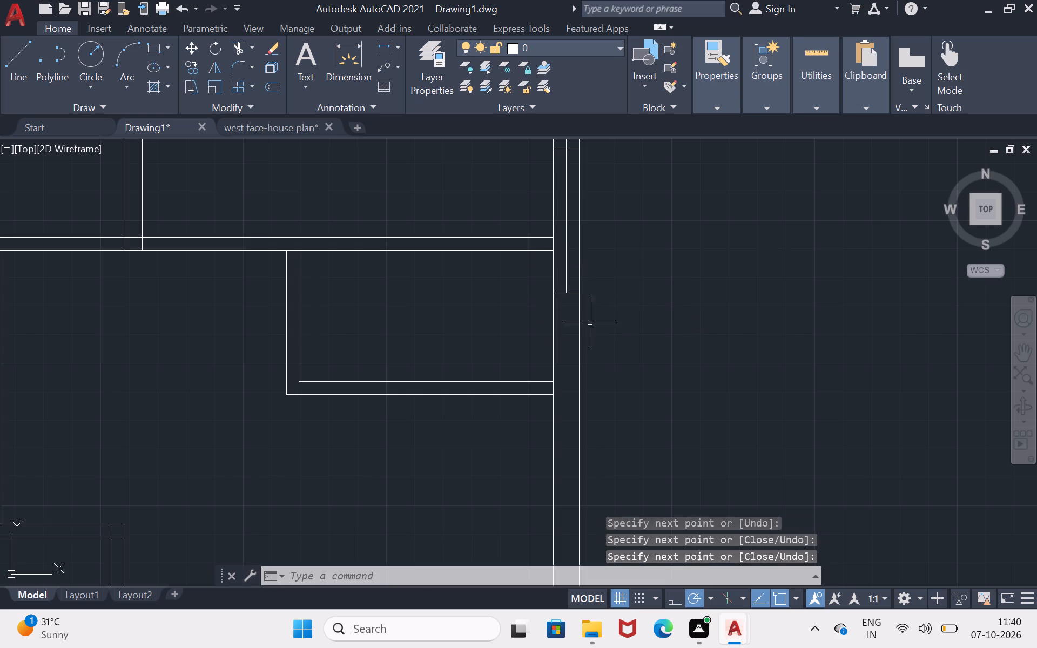
Trim away the 4'3" guide line inside the east wall.
click(19, 69)
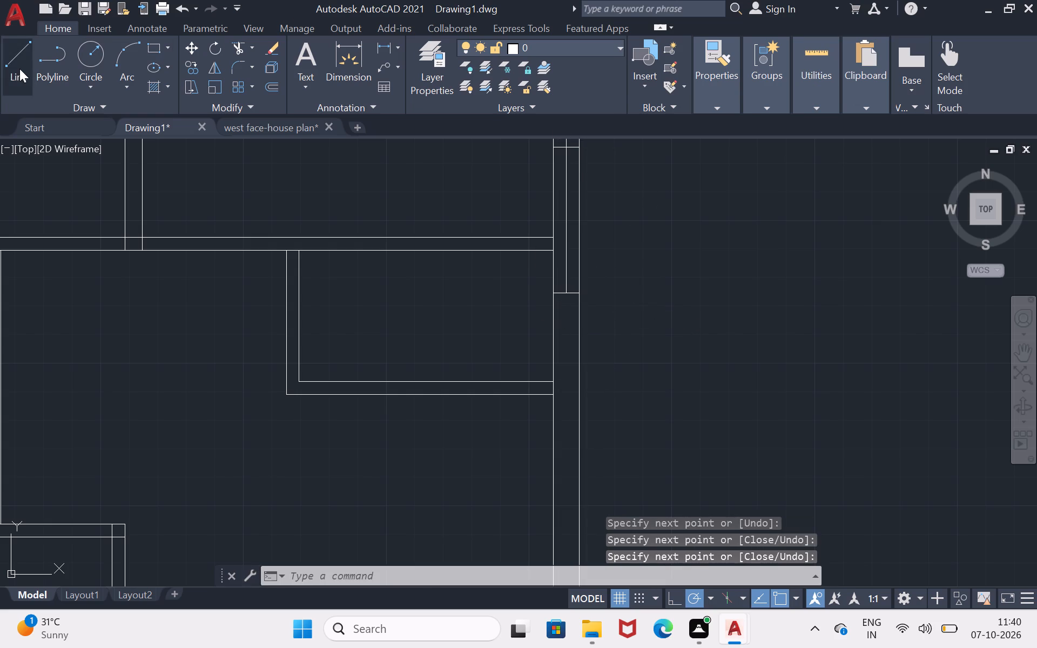
click(240, 39)
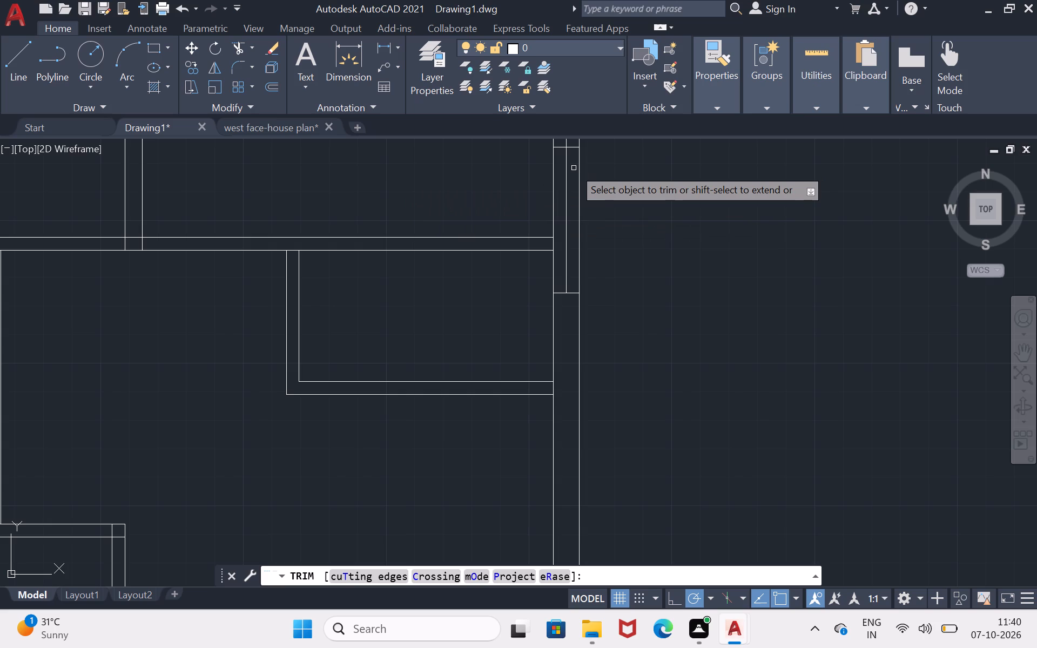
click(567, 173)
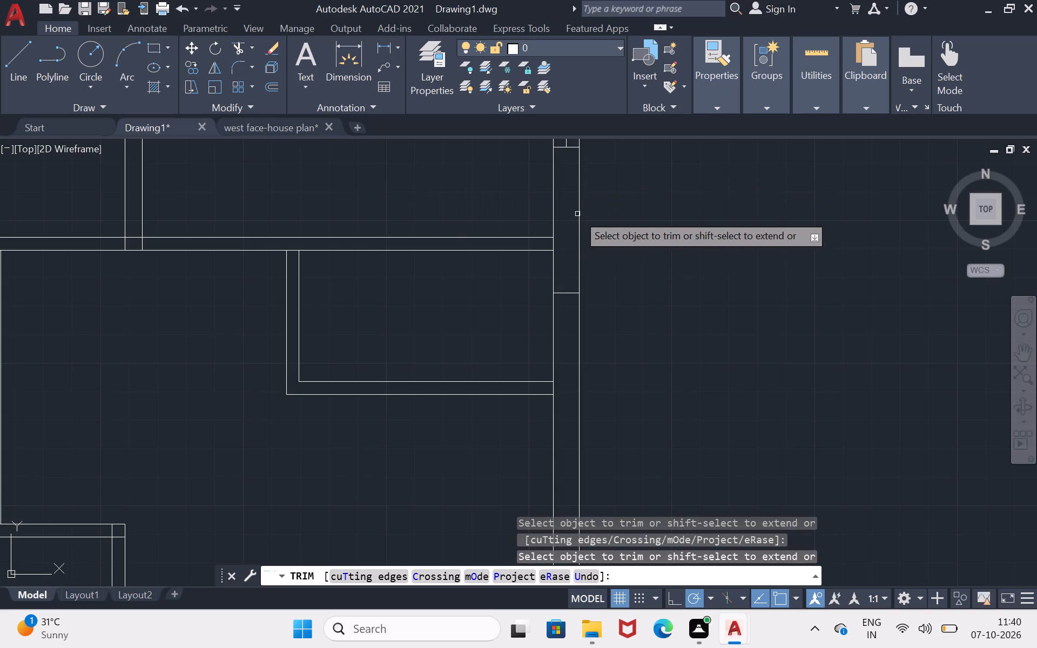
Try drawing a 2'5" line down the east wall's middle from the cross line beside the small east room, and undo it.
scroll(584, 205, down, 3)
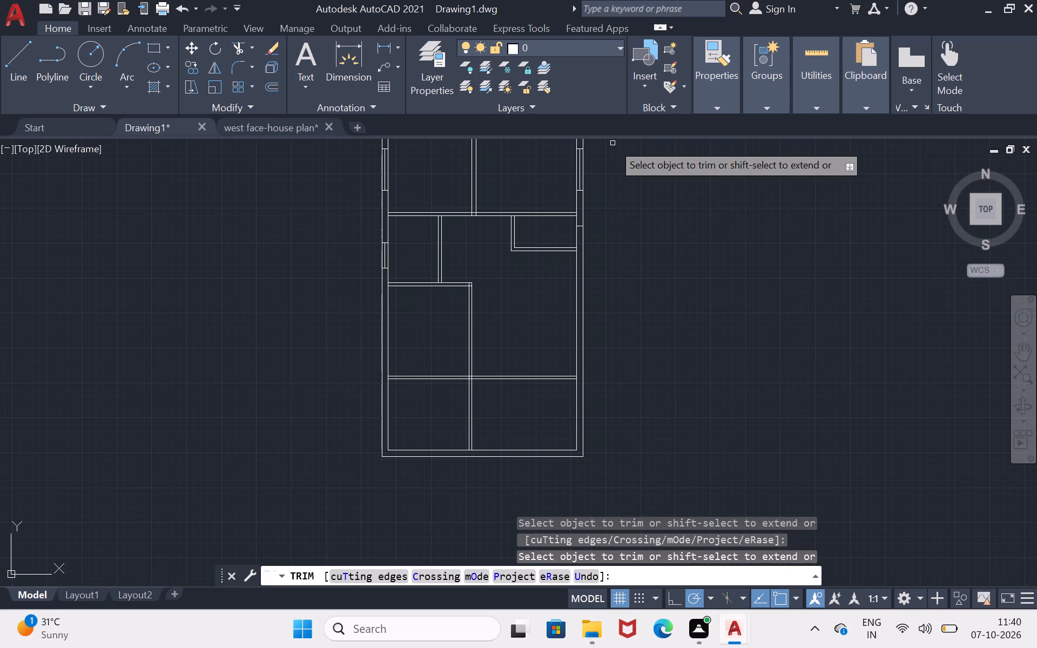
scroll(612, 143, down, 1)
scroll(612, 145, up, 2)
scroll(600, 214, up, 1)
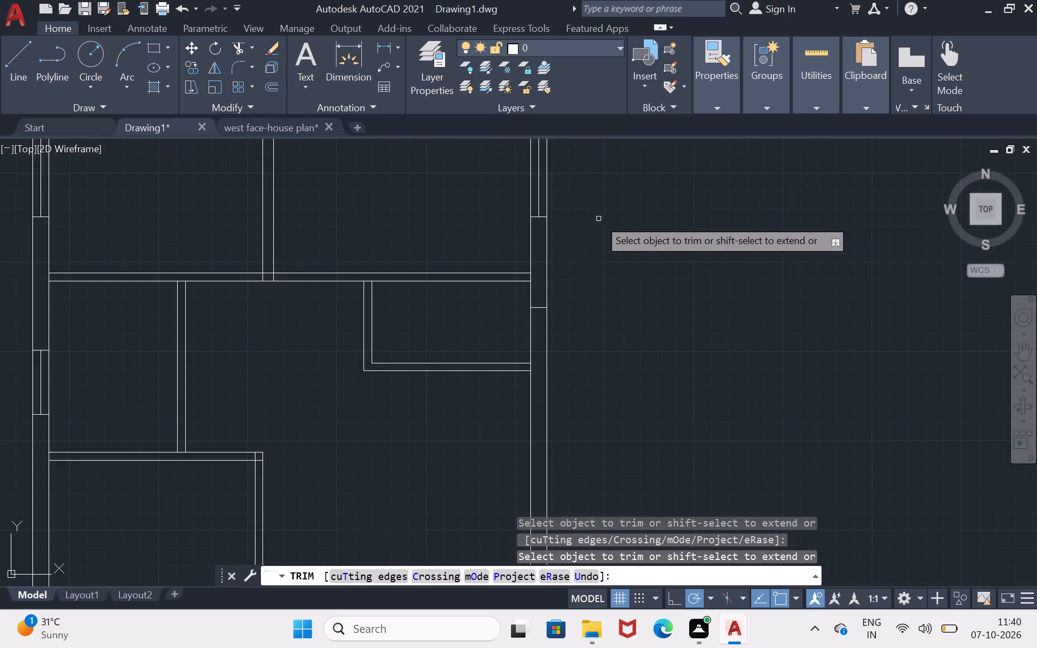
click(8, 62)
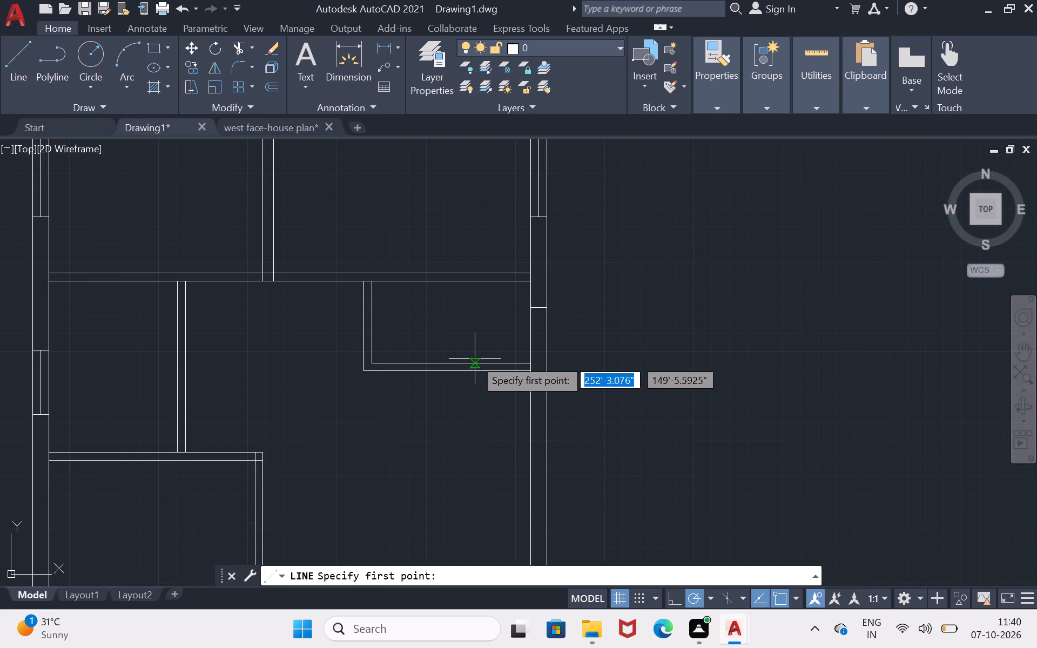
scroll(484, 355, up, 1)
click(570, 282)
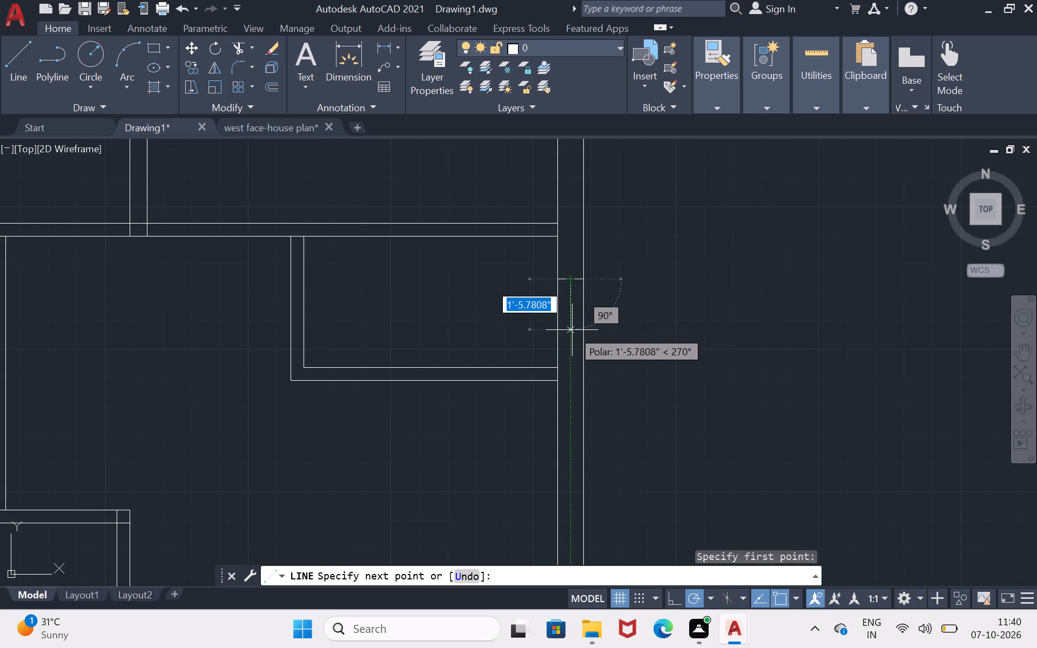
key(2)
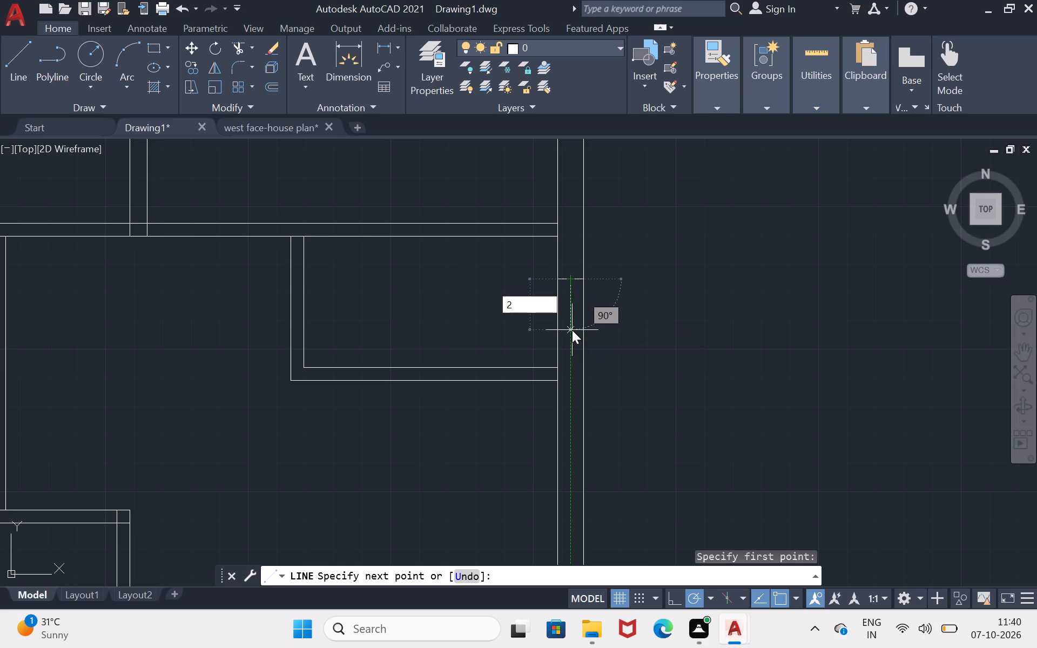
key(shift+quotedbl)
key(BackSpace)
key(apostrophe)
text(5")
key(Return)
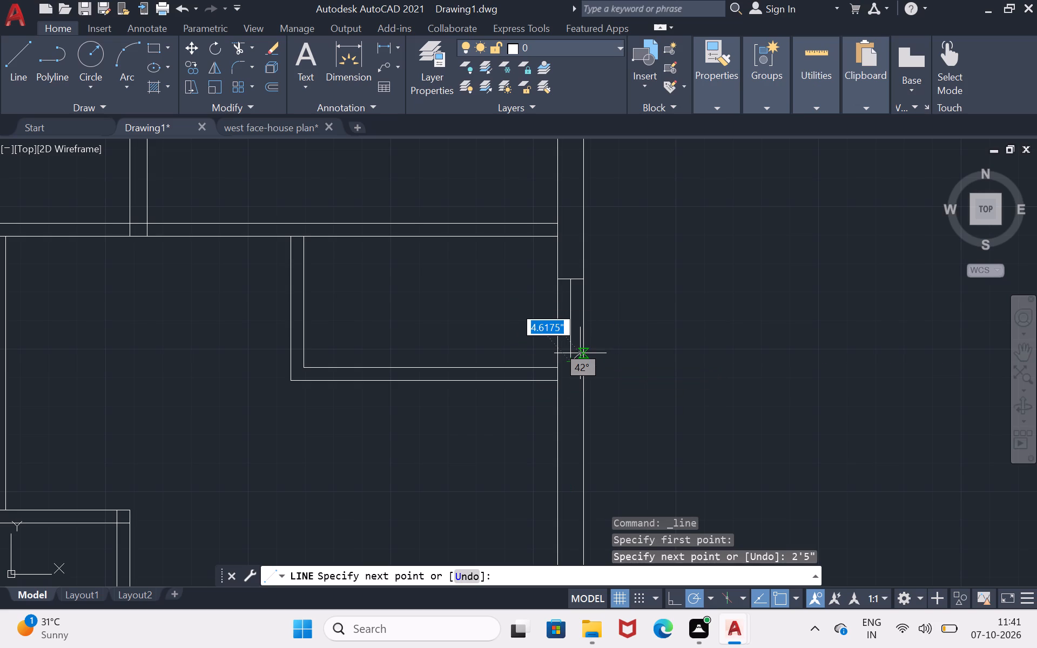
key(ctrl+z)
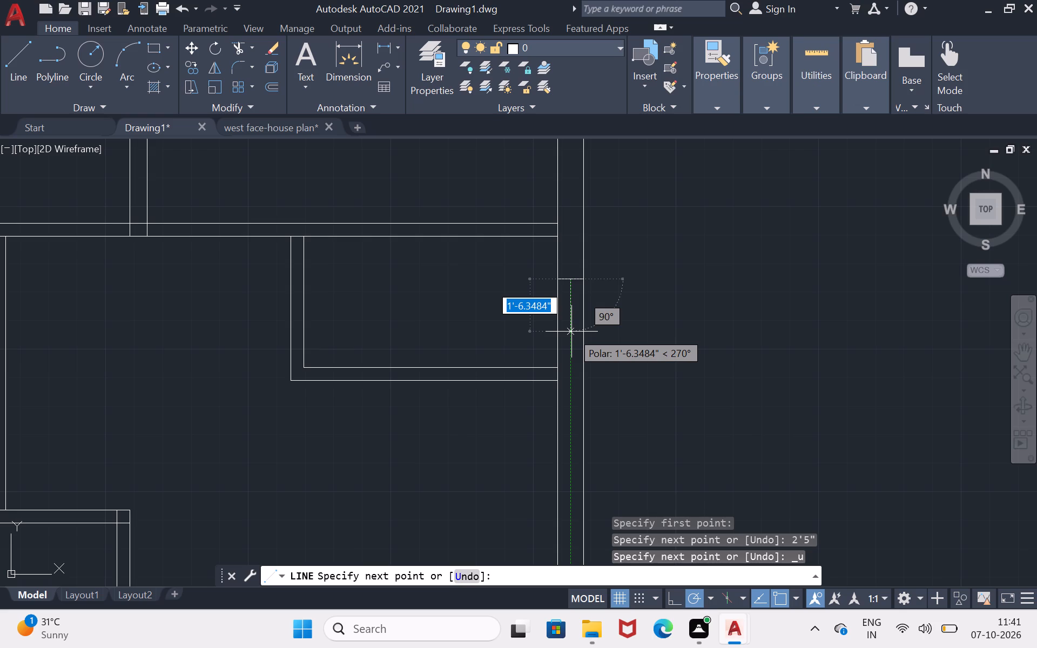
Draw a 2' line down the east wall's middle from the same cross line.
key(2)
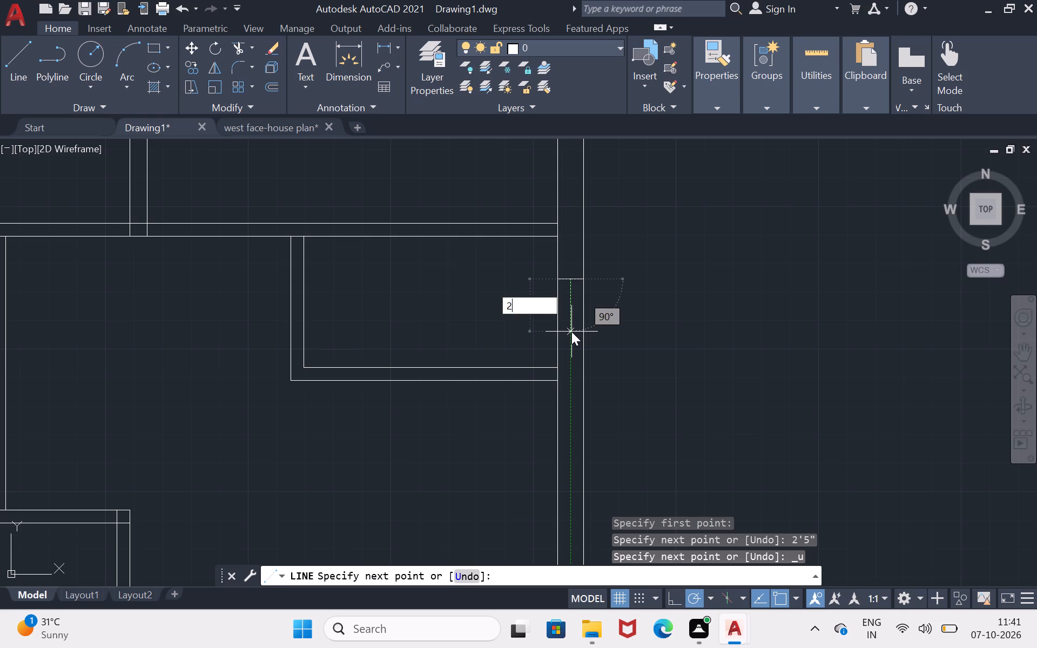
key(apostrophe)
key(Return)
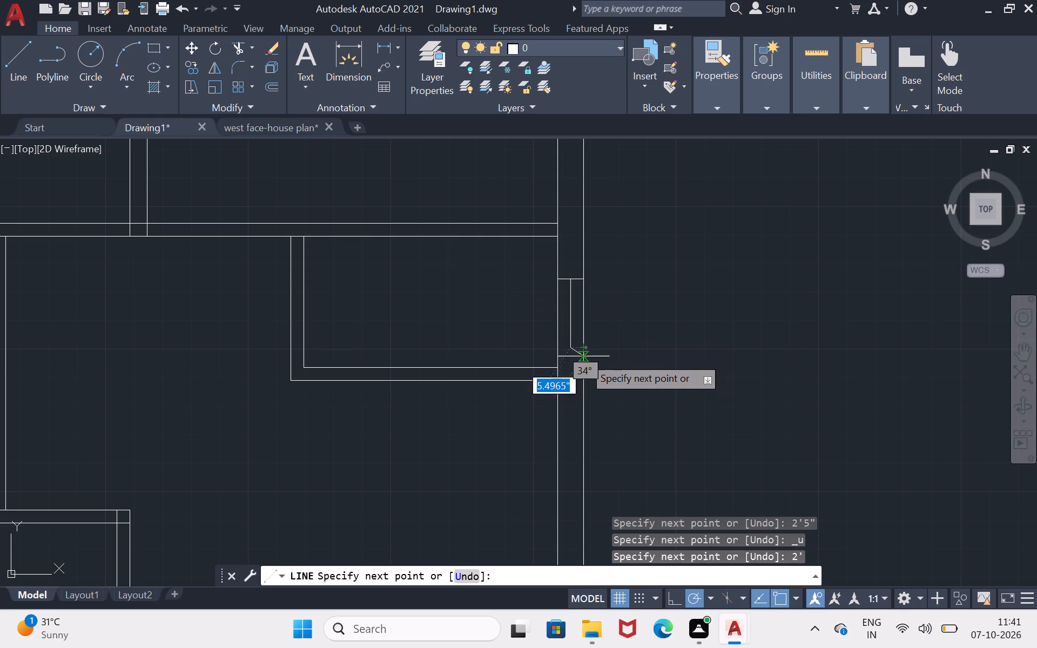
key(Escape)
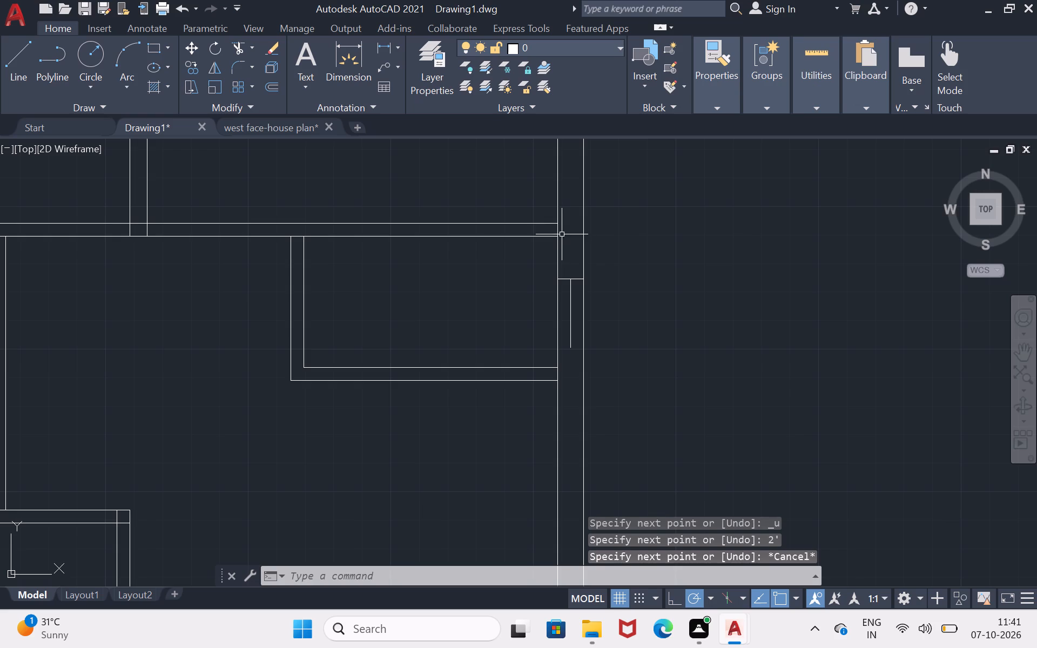
Draw two lines across the east wall, continuing the small east room's inner north line and outer south partition line.
click(4, 65)
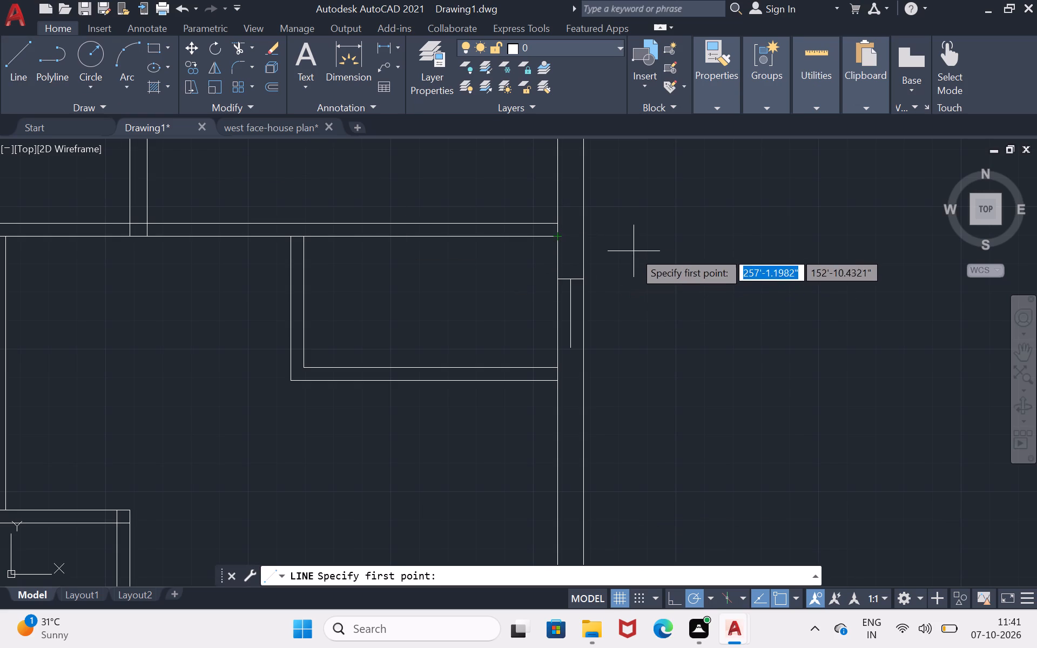
click(558, 238)
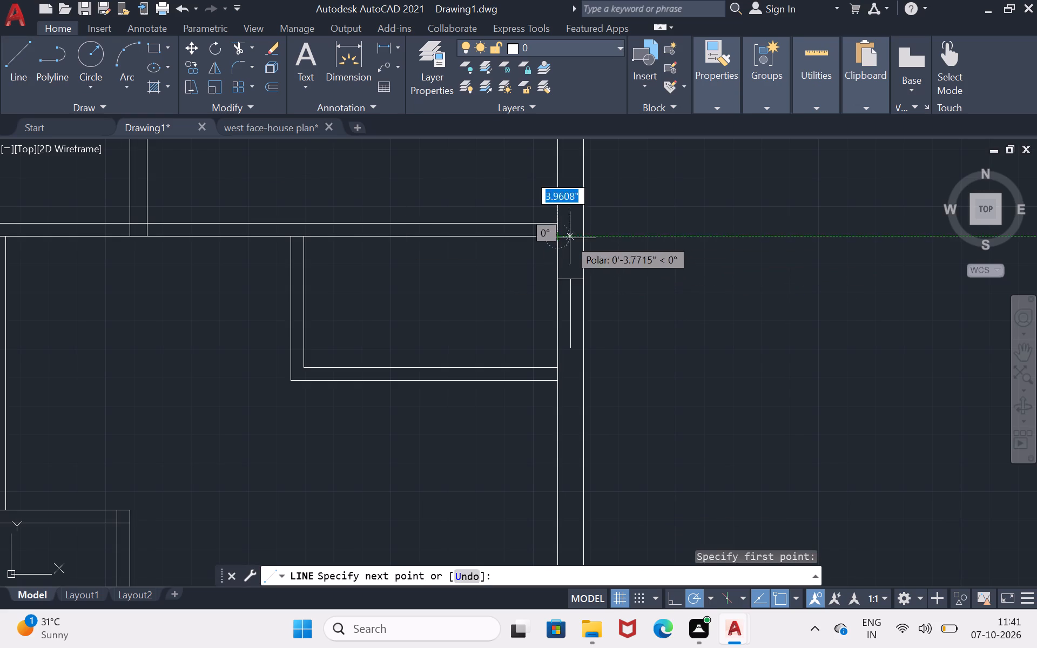
click(583, 239)
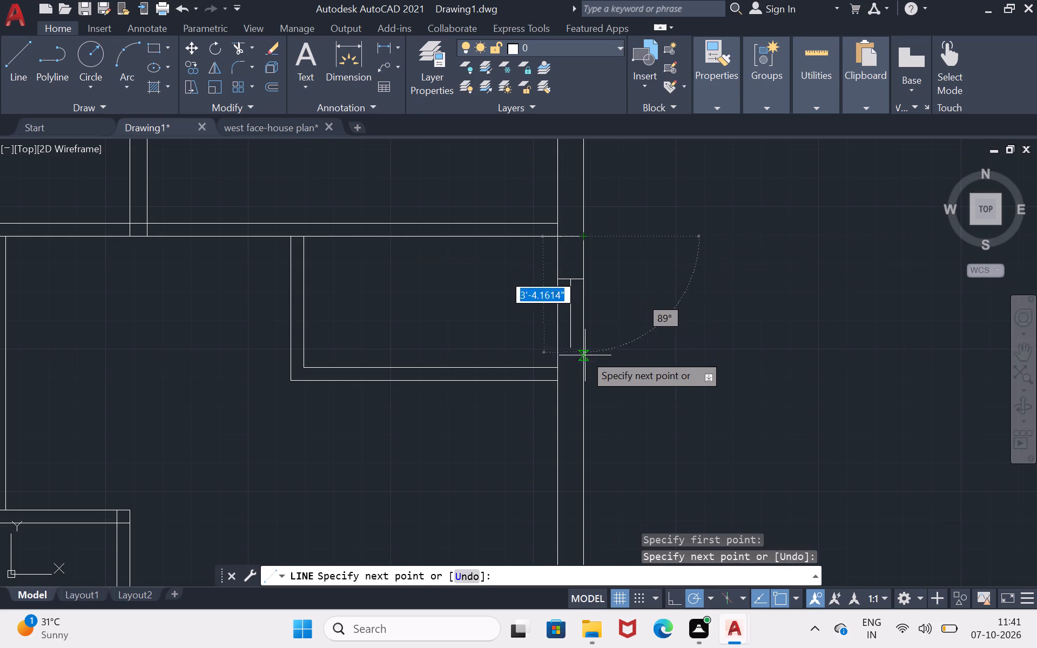
key(Return)
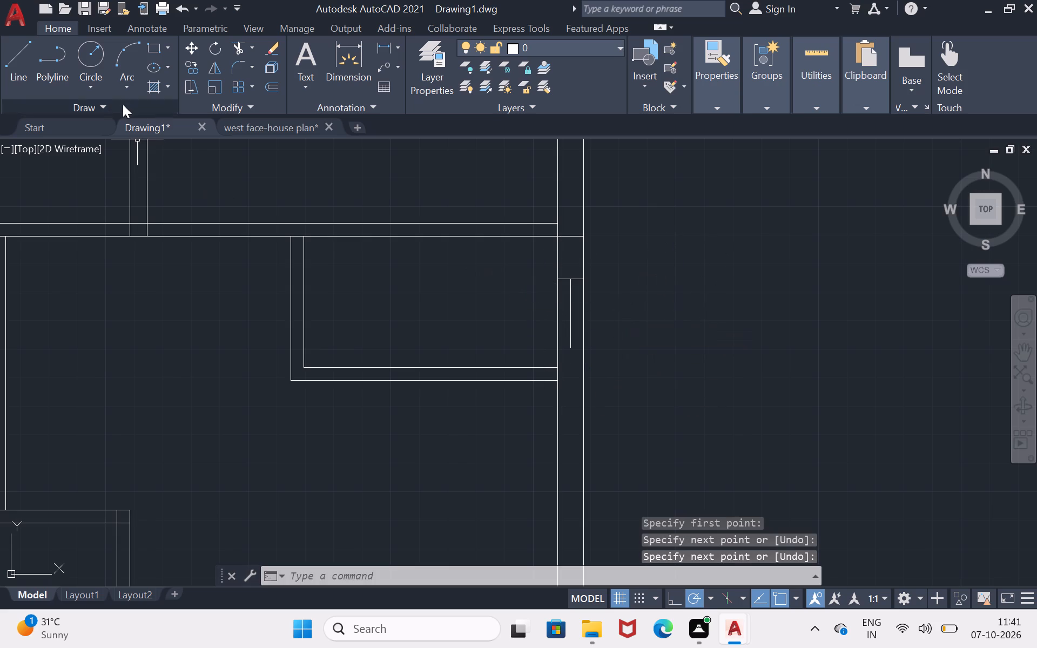
click(6, 62)
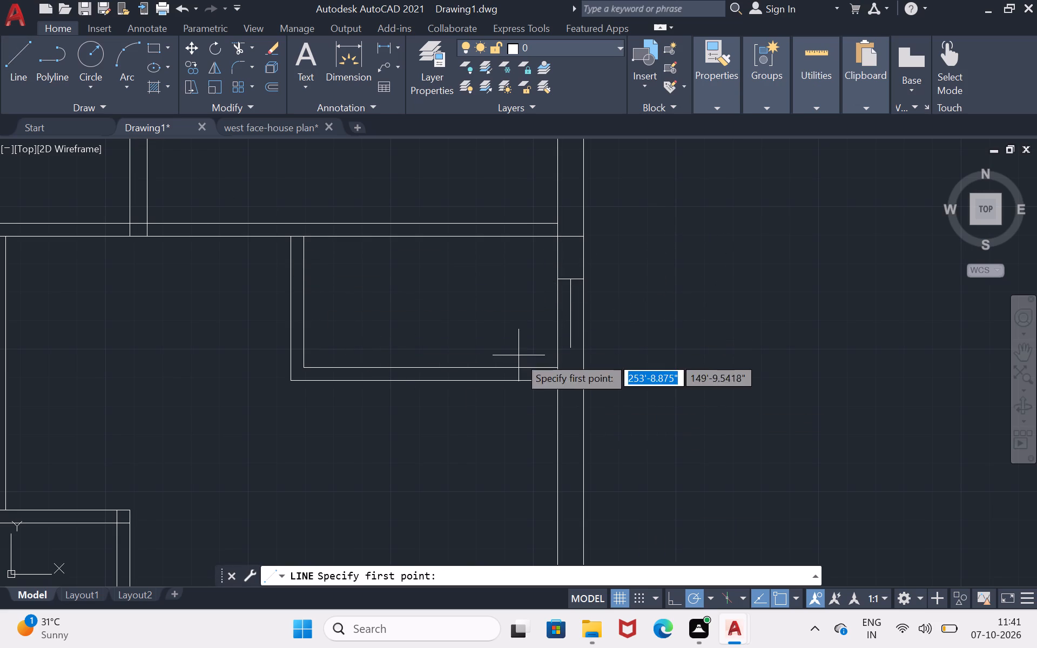
click(553, 381)
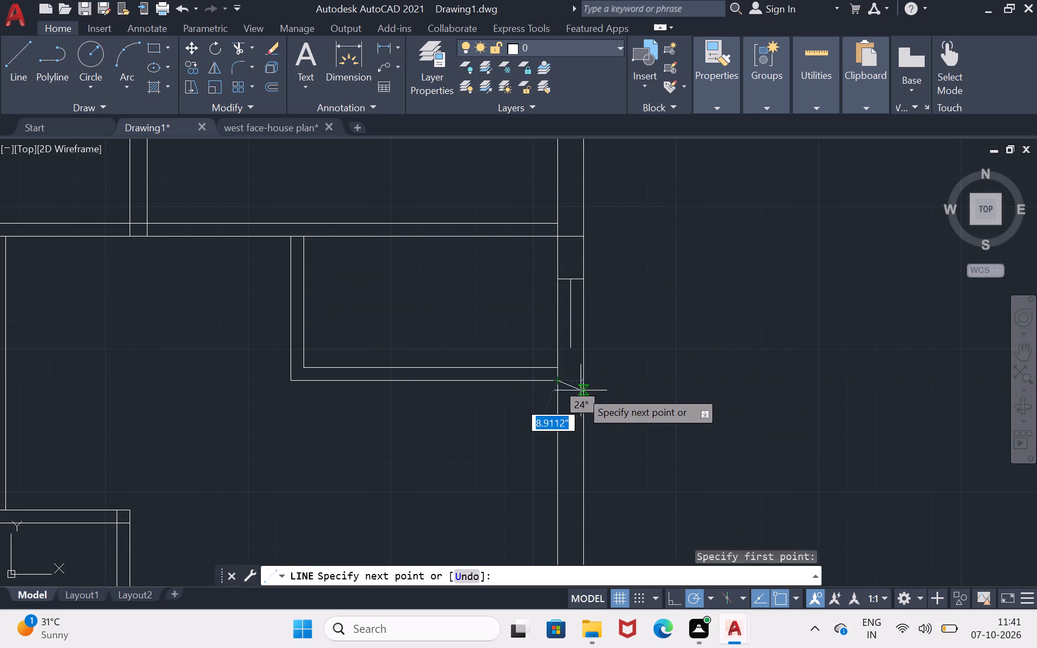
click(588, 376)
key(Return)
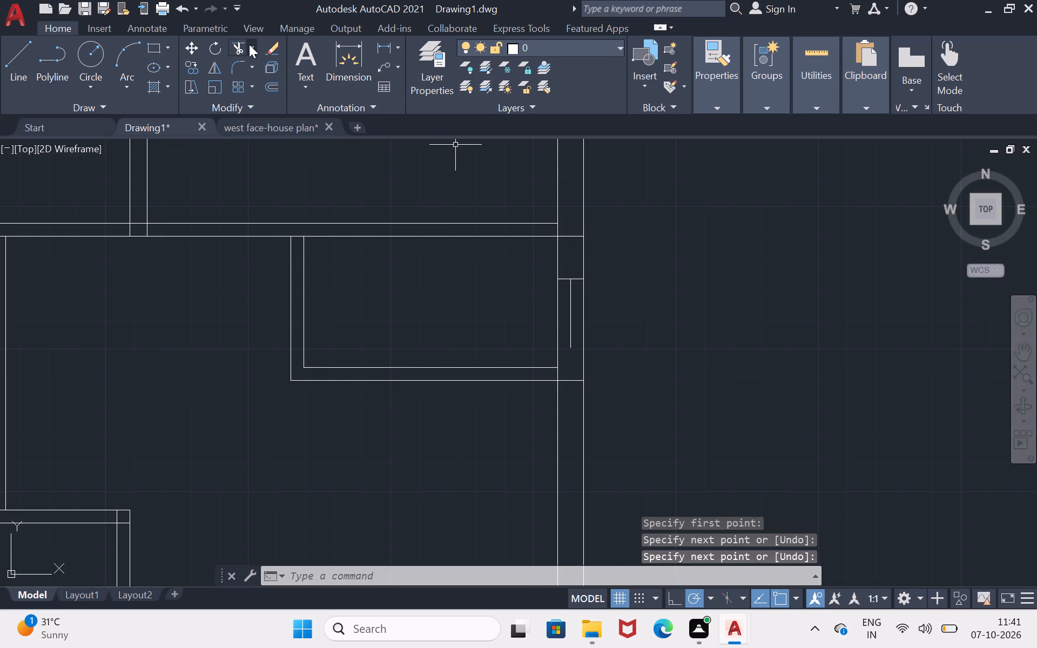
Trim away the old cross line and the 2' middle line inside the east wall beside the small east room.
click(234, 46)
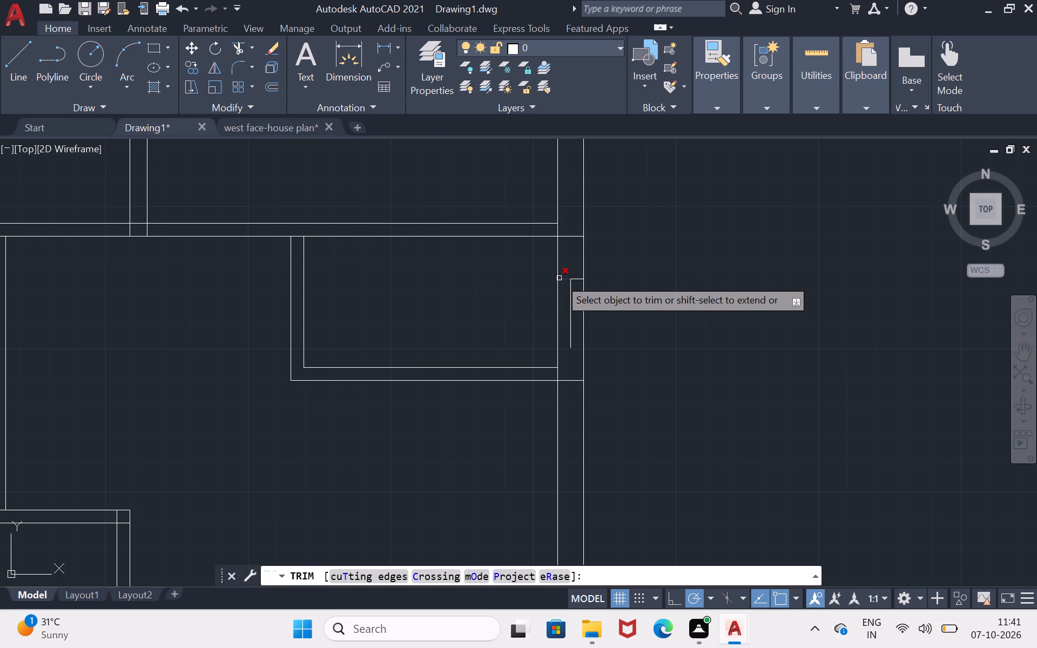
click(563, 279)
click(569, 280)
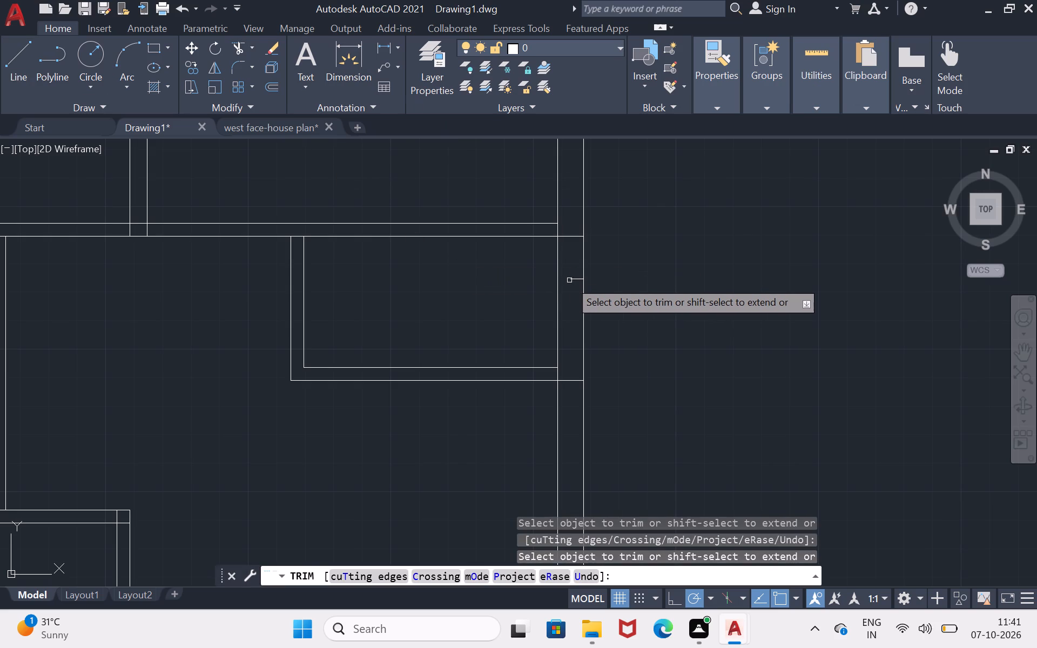
click(572, 280)
click(577, 281)
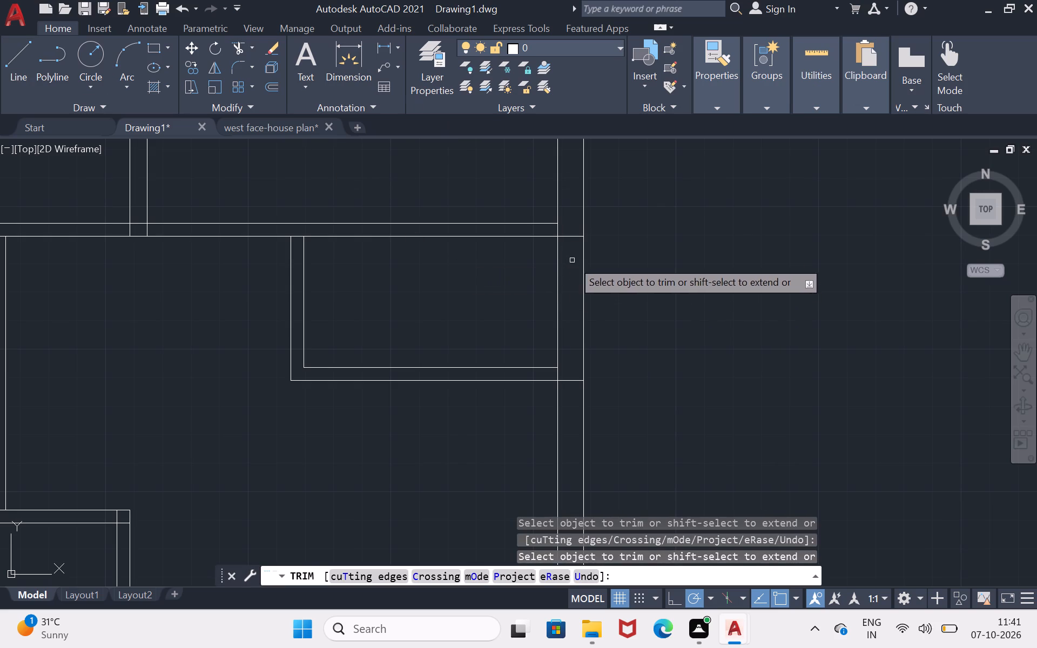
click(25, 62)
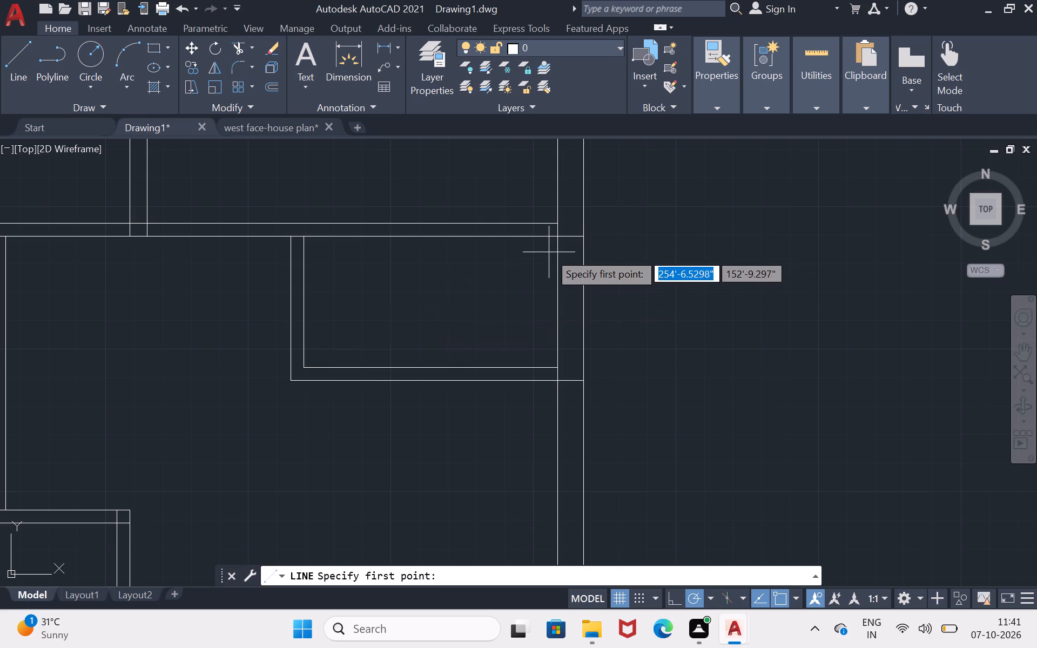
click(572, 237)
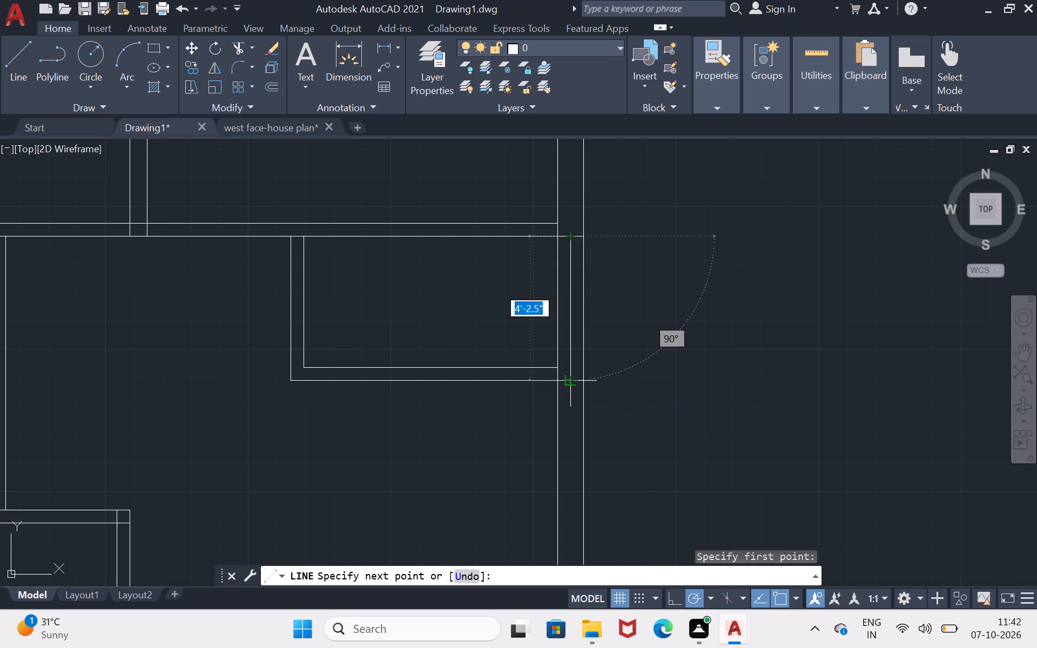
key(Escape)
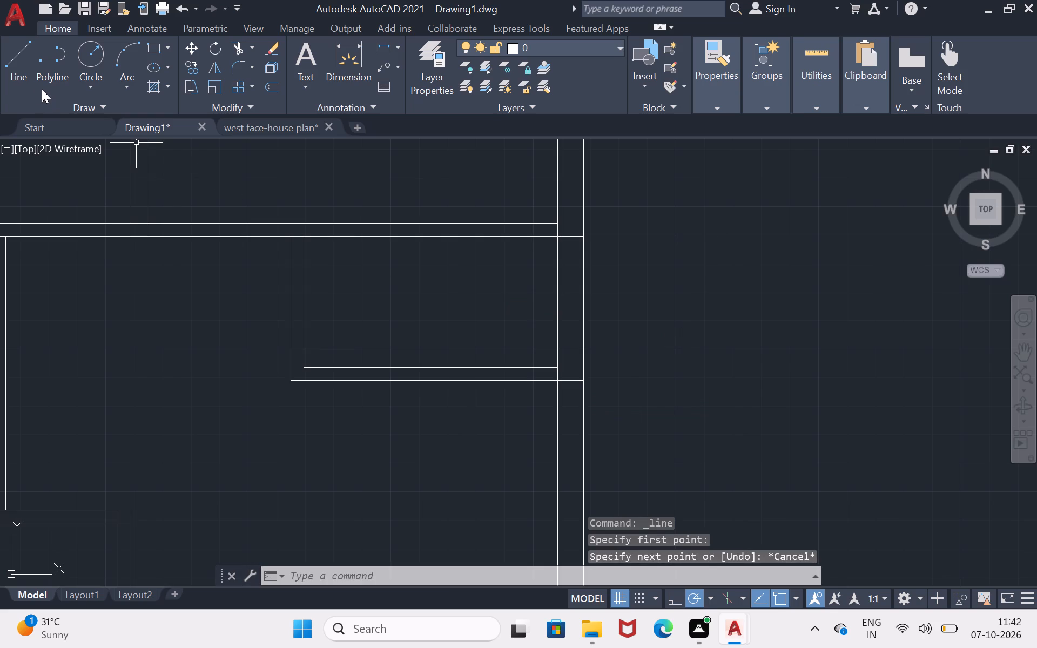
Draw a 1' line up the east wall's middle from the lower cross line, and close its end with a line across the wall.
click(29, 92)
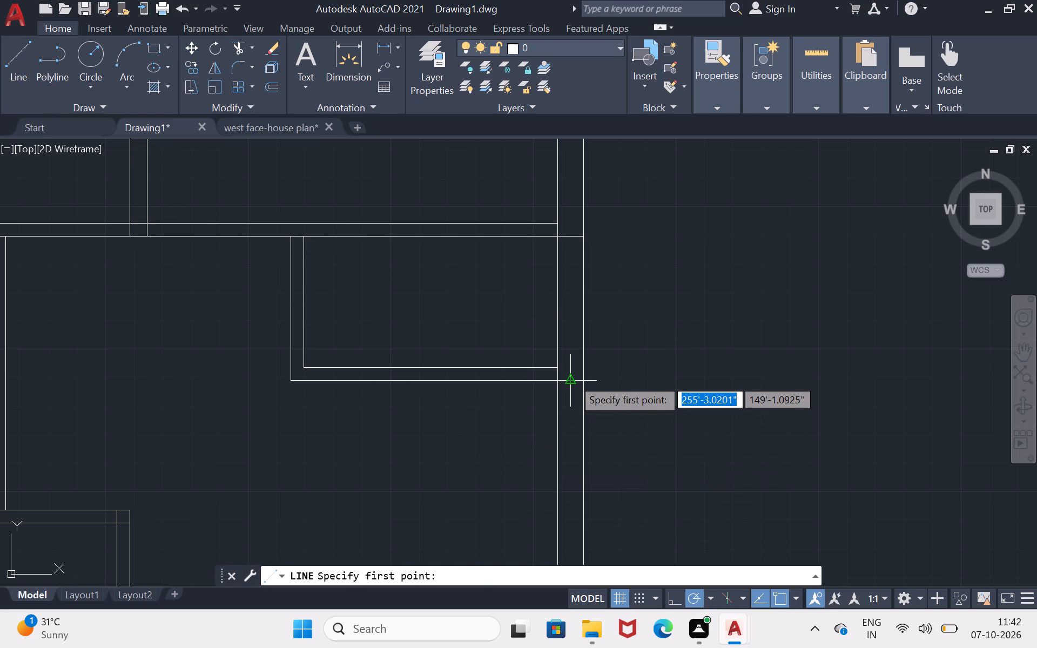
click(572, 378)
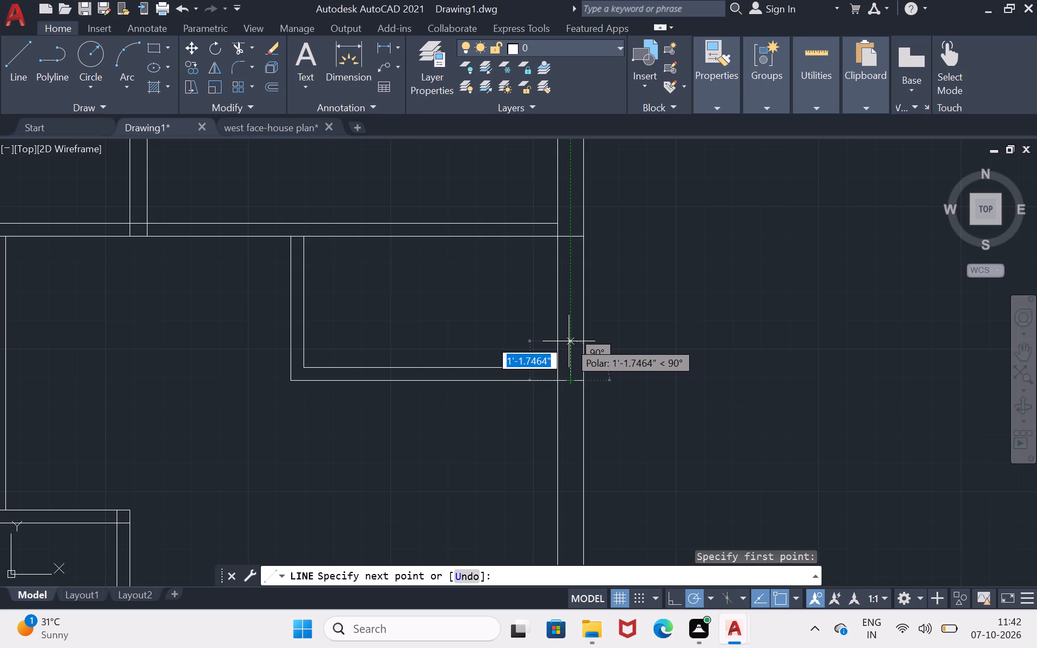
text(1')
key(Return)
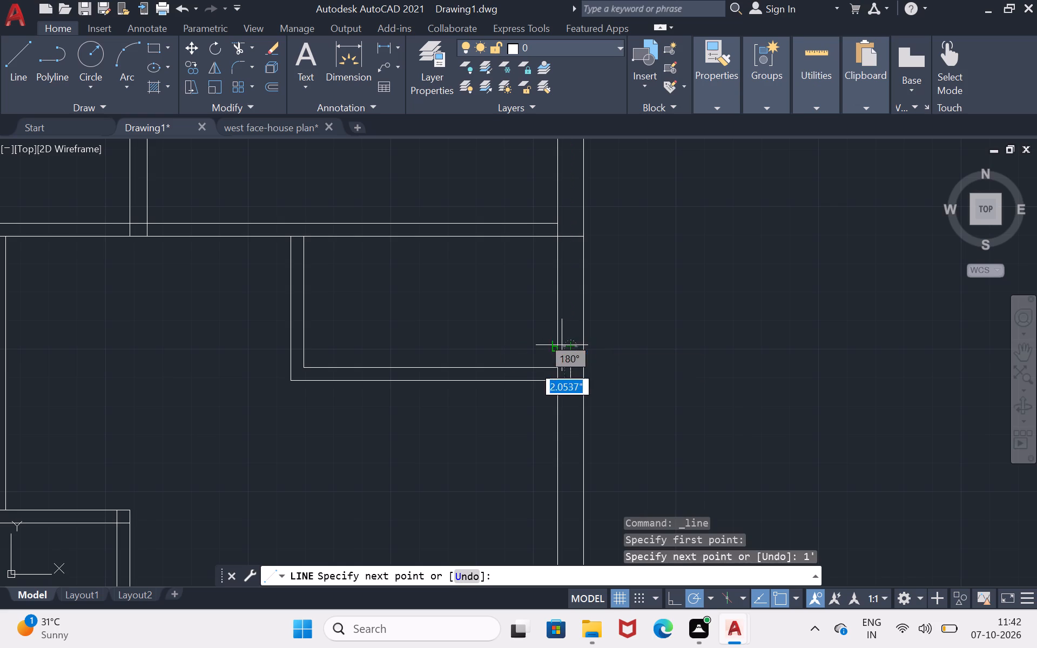
click(557, 345)
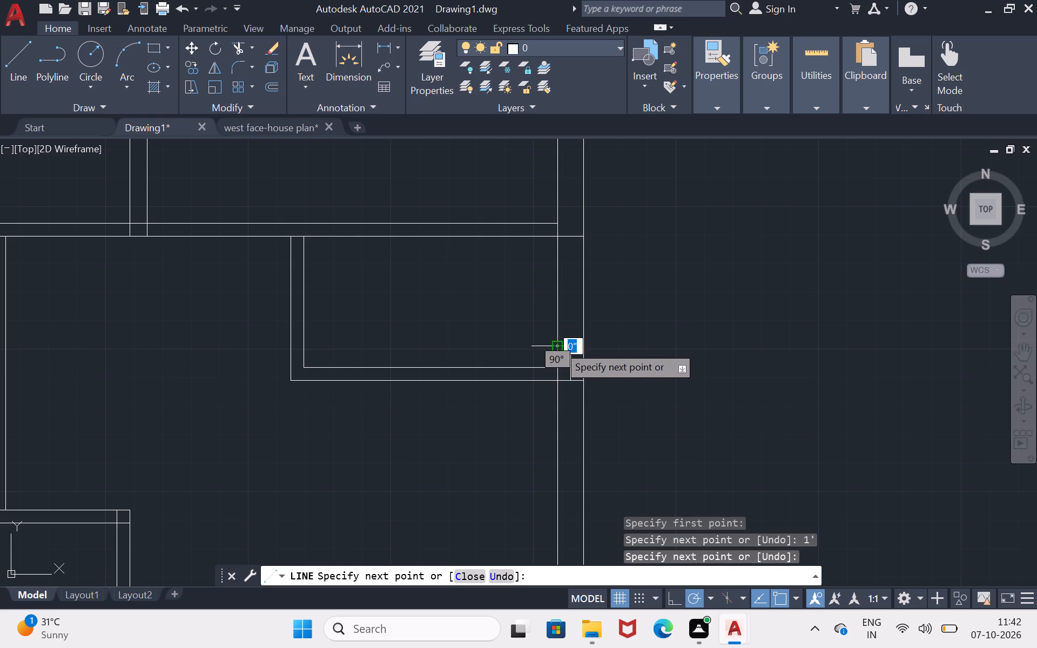
click(580, 343)
key(Return)
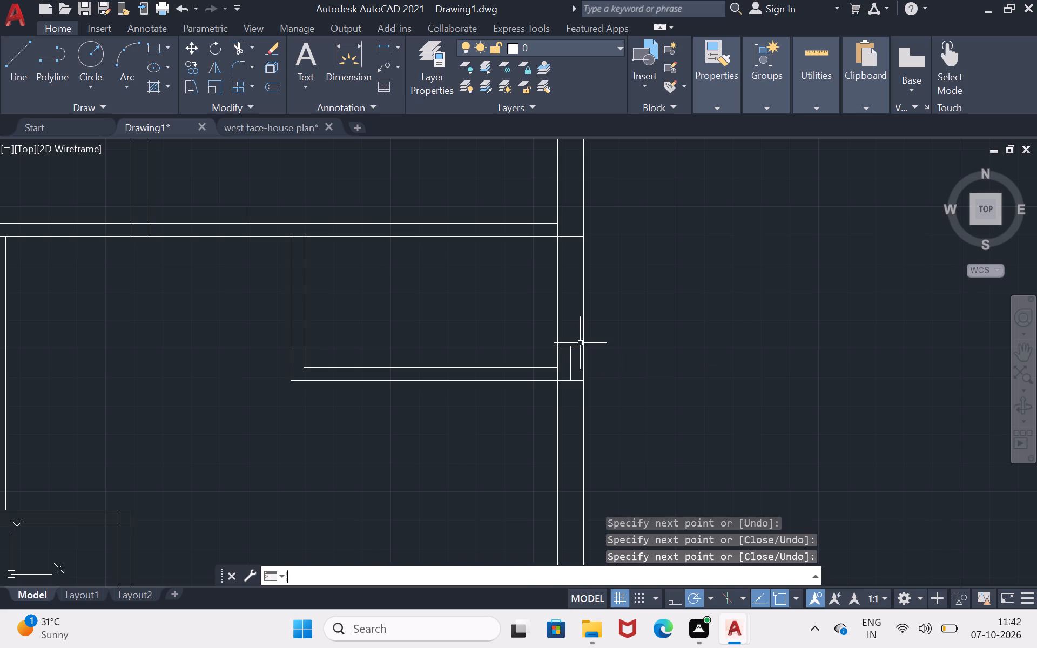
Draw a 1' line down the east wall's middle from the upper cross line, and close its end with a line across the wall.
click(10, 73)
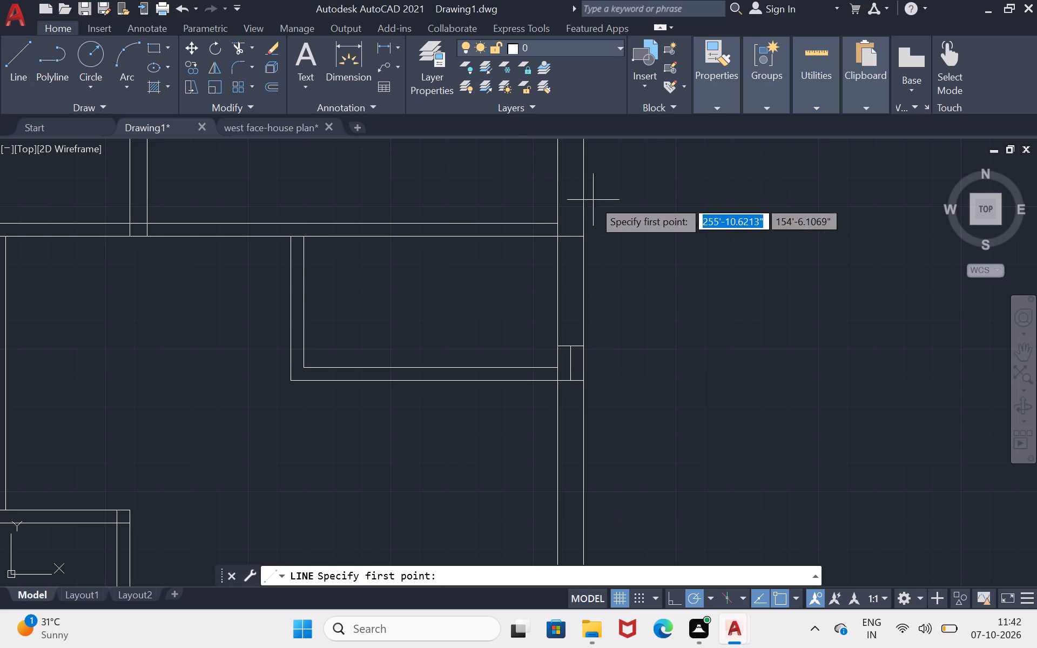
click(569, 236)
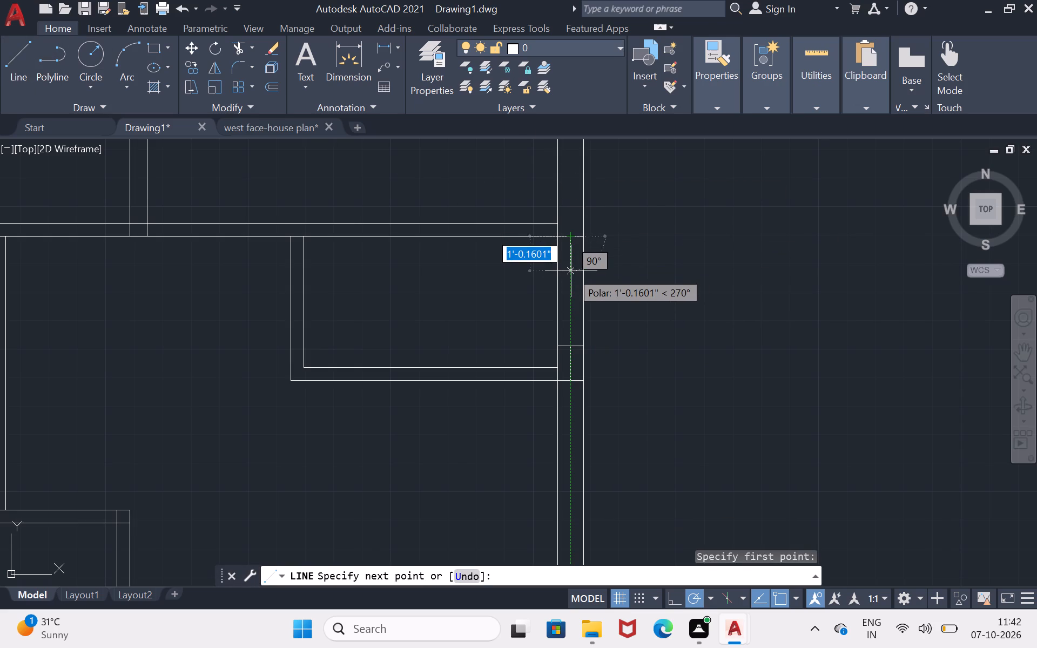
key(1)
key(shift+quotedbl)
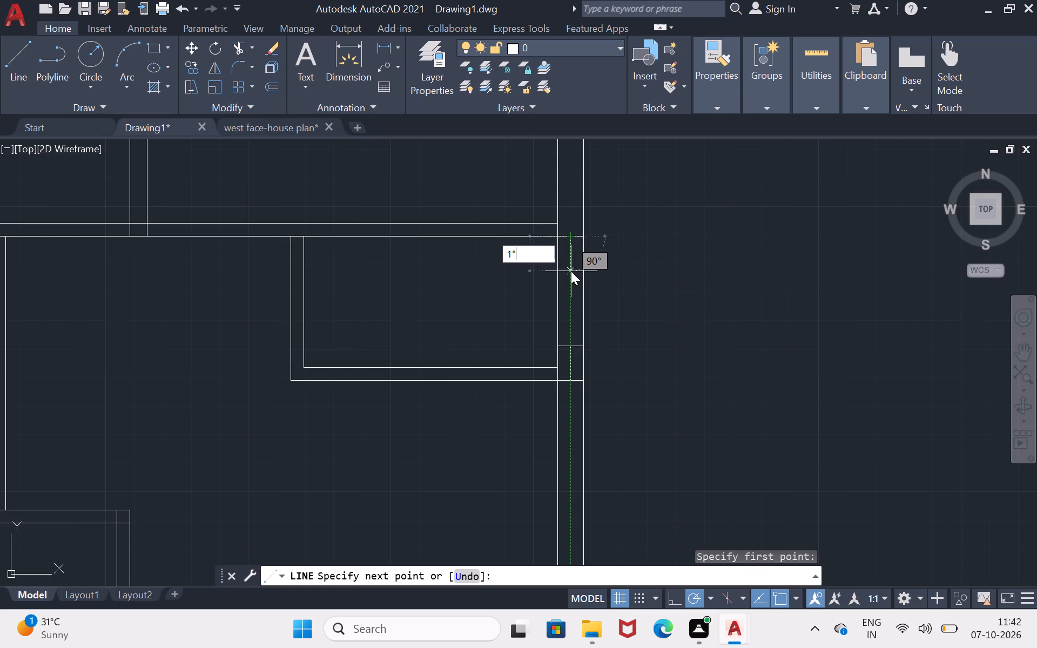
key(BackSpace)
key(apostrophe)
key(Return)
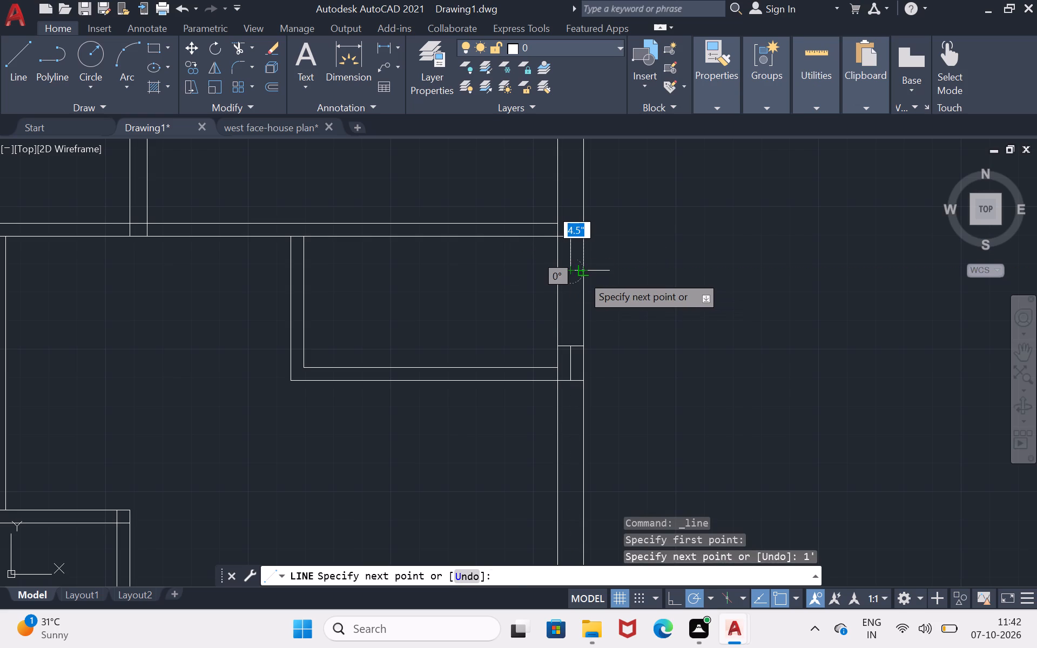
click(582, 275)
click(558, 268)
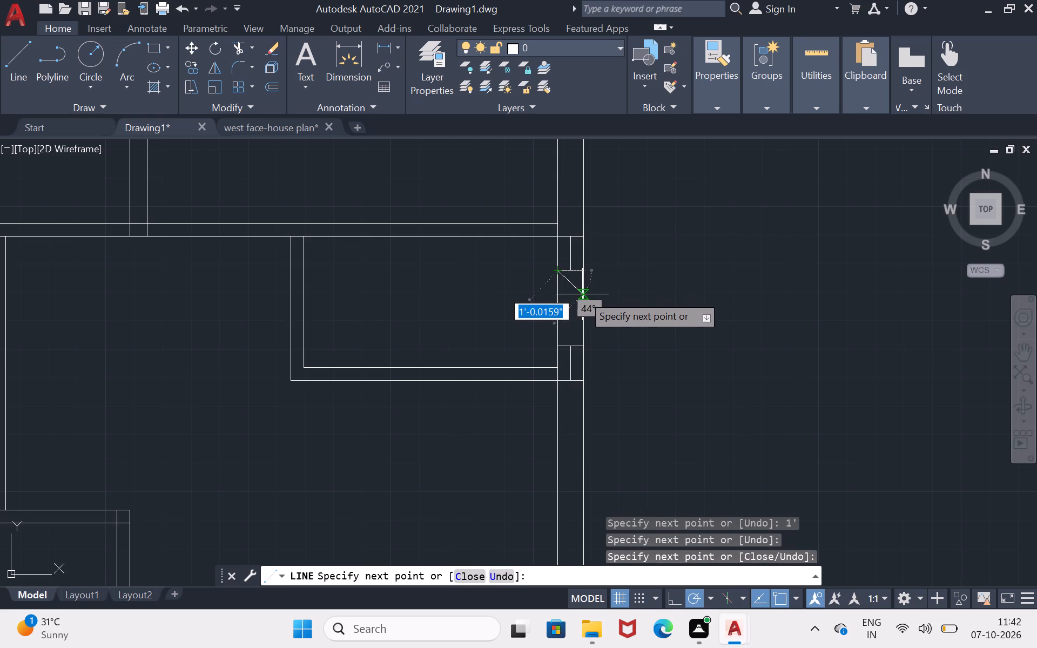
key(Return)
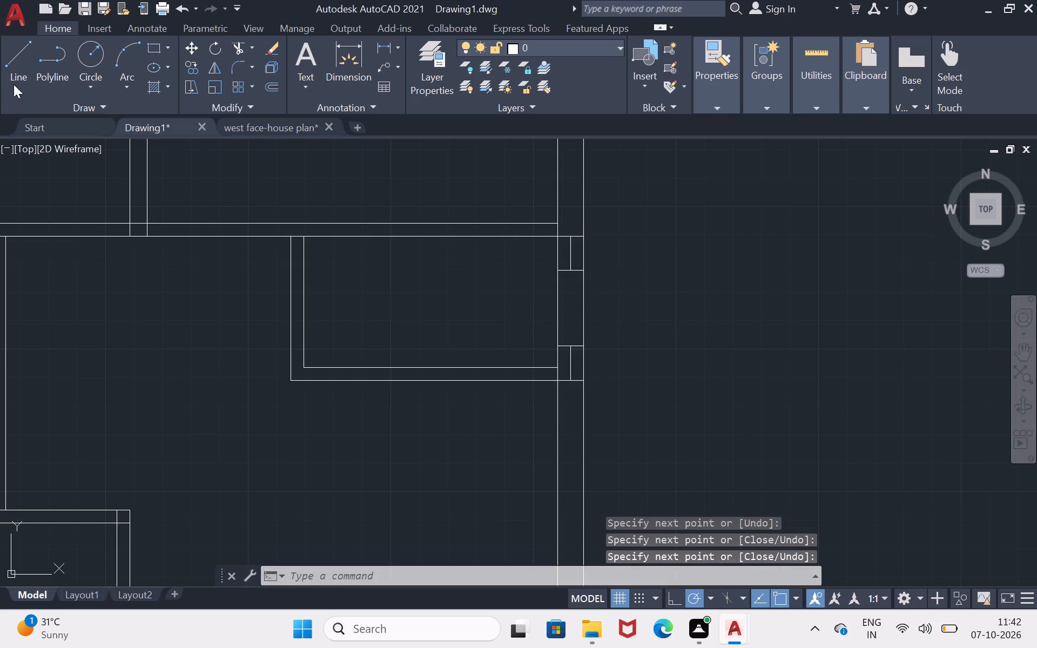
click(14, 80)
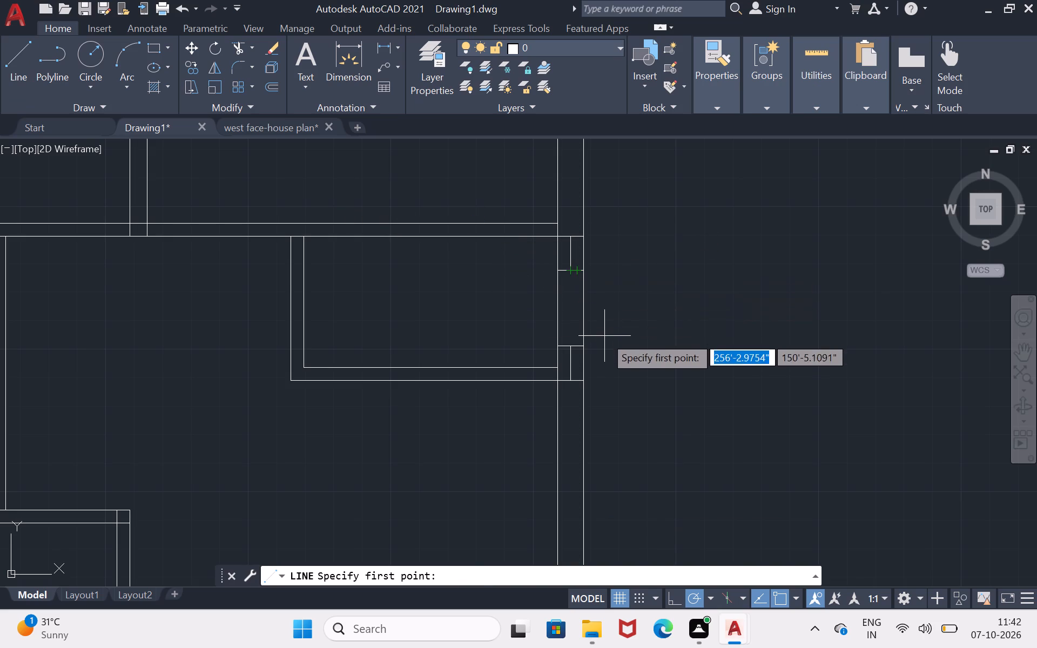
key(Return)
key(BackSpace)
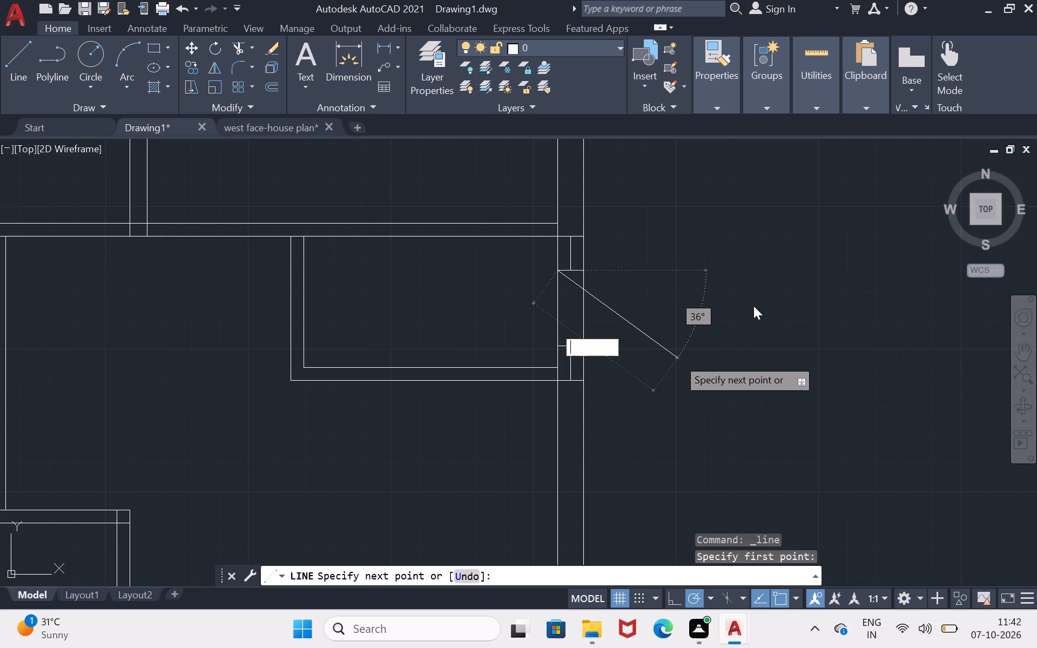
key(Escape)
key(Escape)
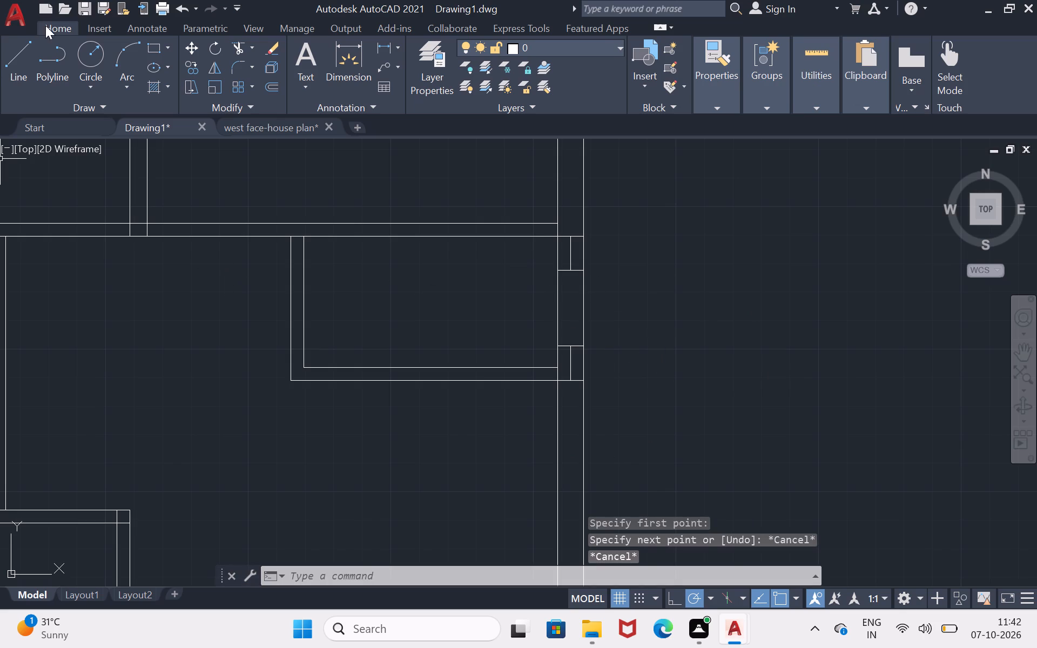
Trim away the two 1' middle lines and the outer cross lines in the east wall, keeping the two inner cross lines.
click(234, 45)
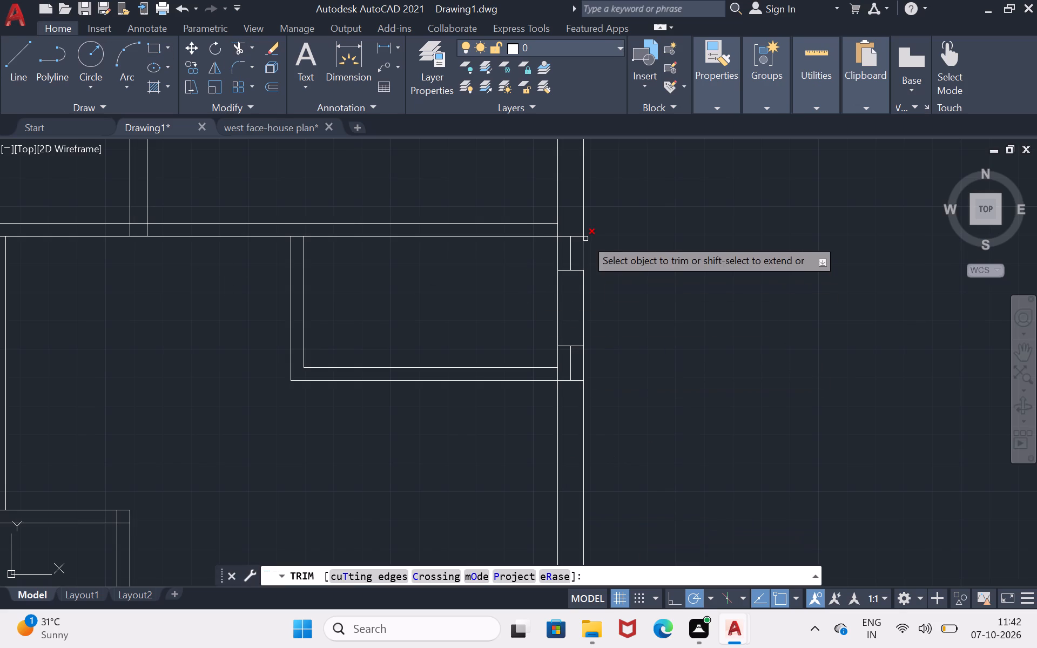
click(570, 228)
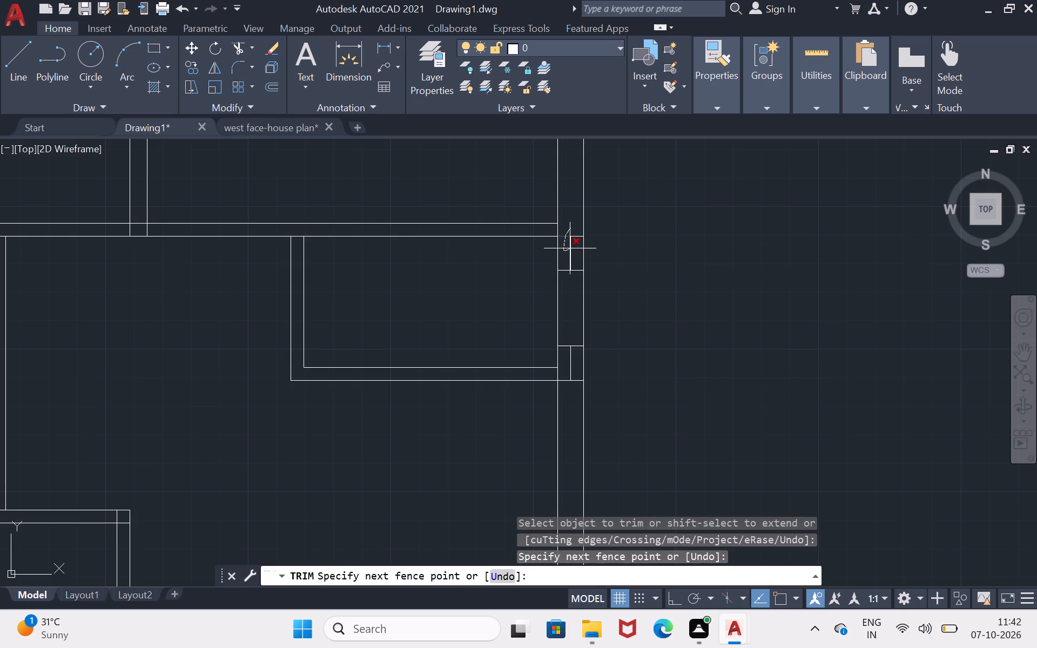
drag(575, 356, 574, 356)
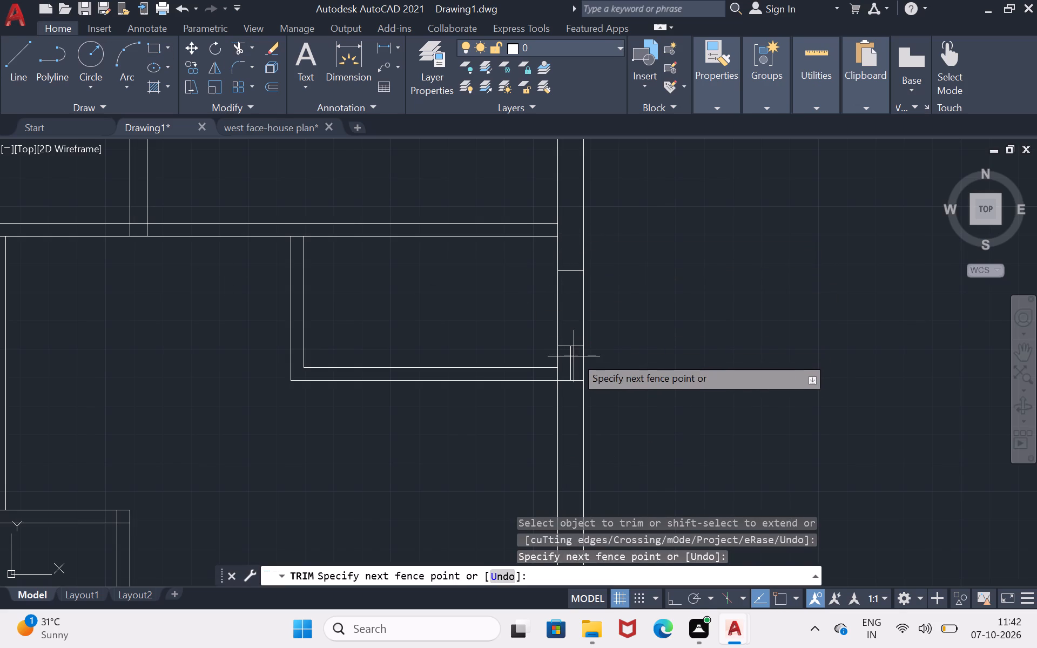
drag(574, 356, 572, 397)
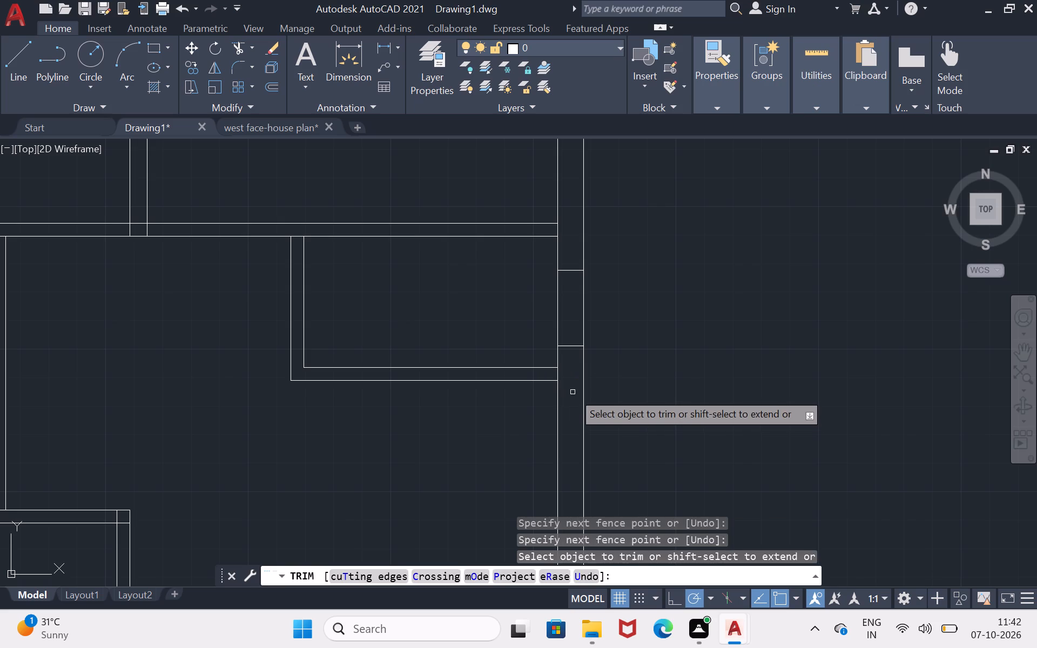
scroll(663, 504, down, 2)
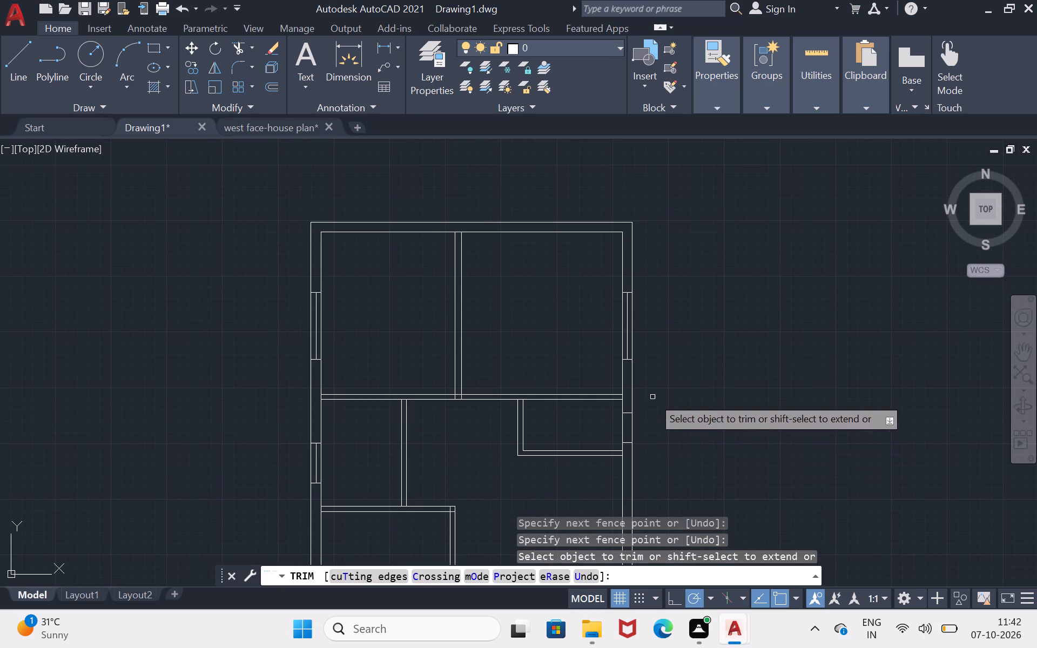
Draw the window's centre line in the east wall beside the small east room, joining the midpoints of the two cross lines.
click(8, 82)
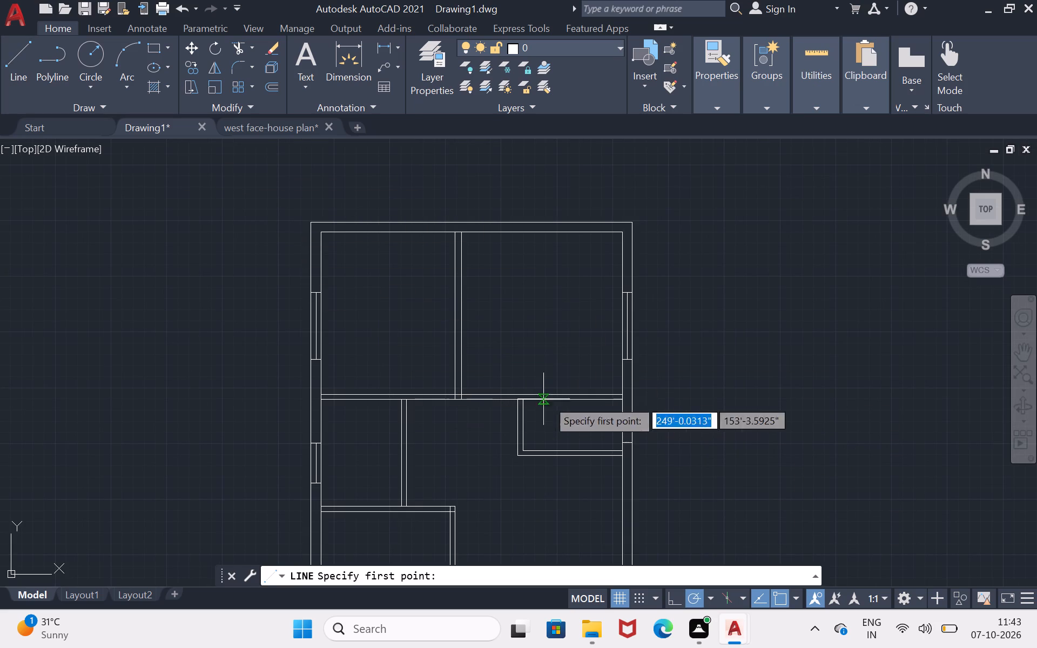
scroll(691, 448, up, 3)
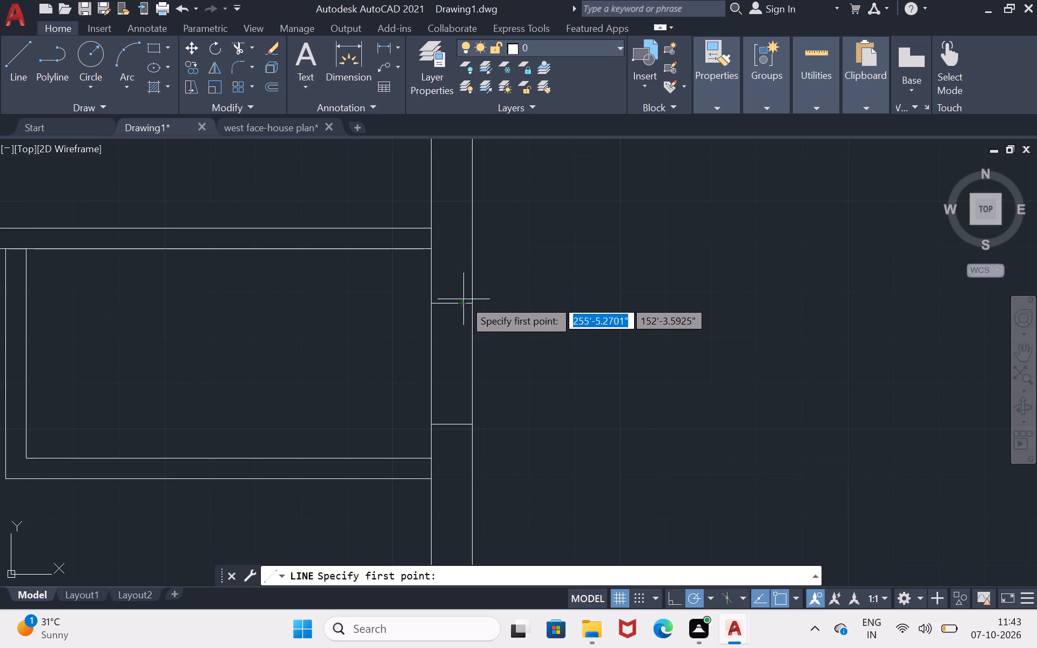
click(456, 304)
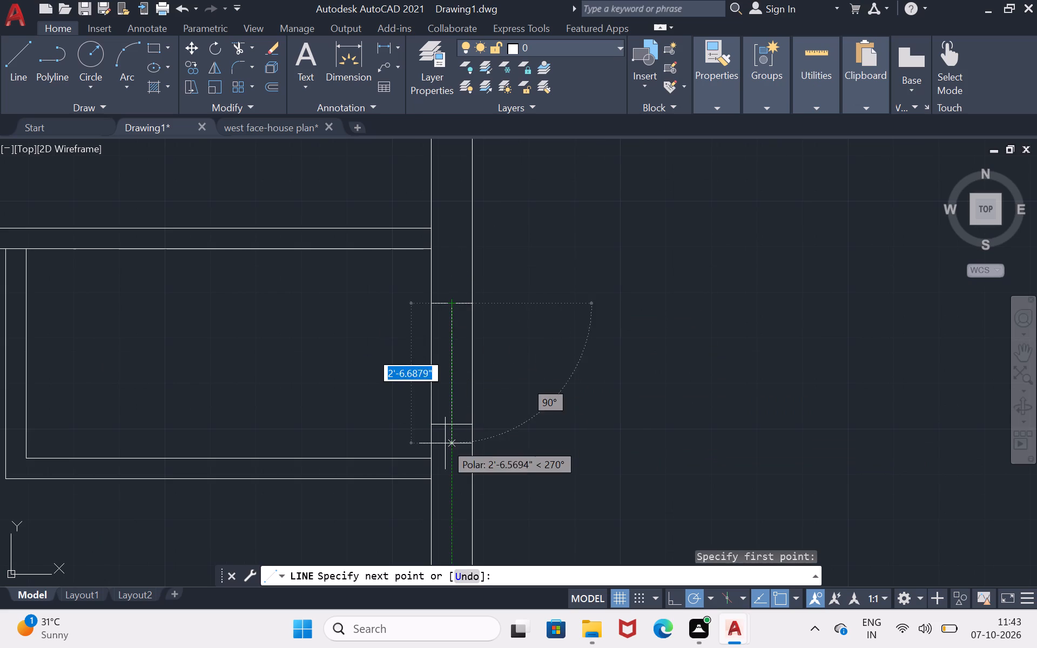
click(455, 422)
key(Return)
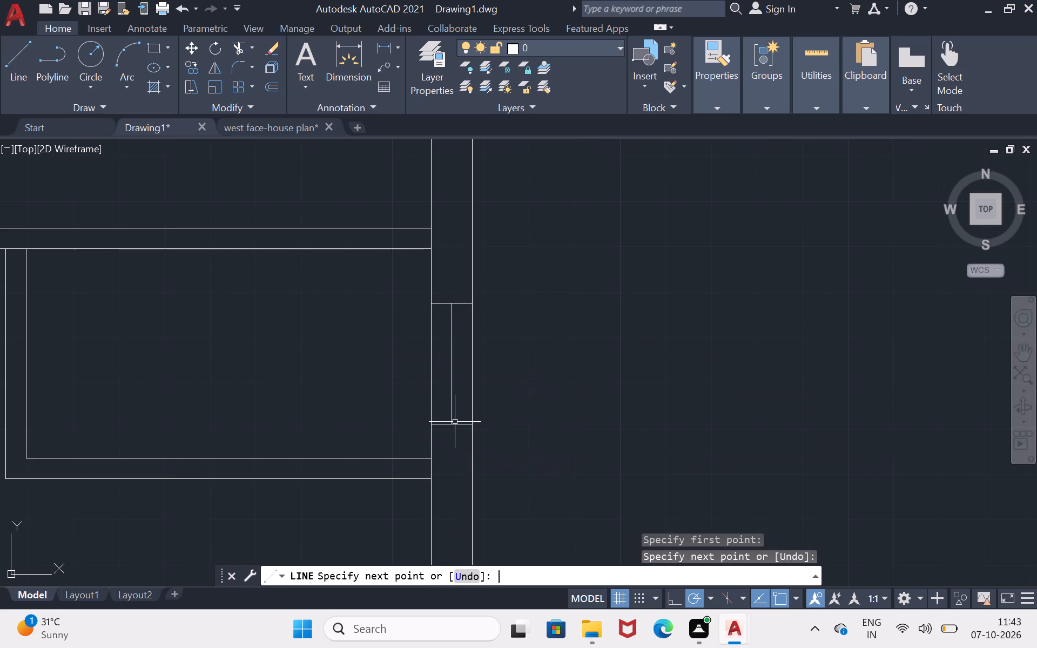
scroll(454, 422, down, 2)
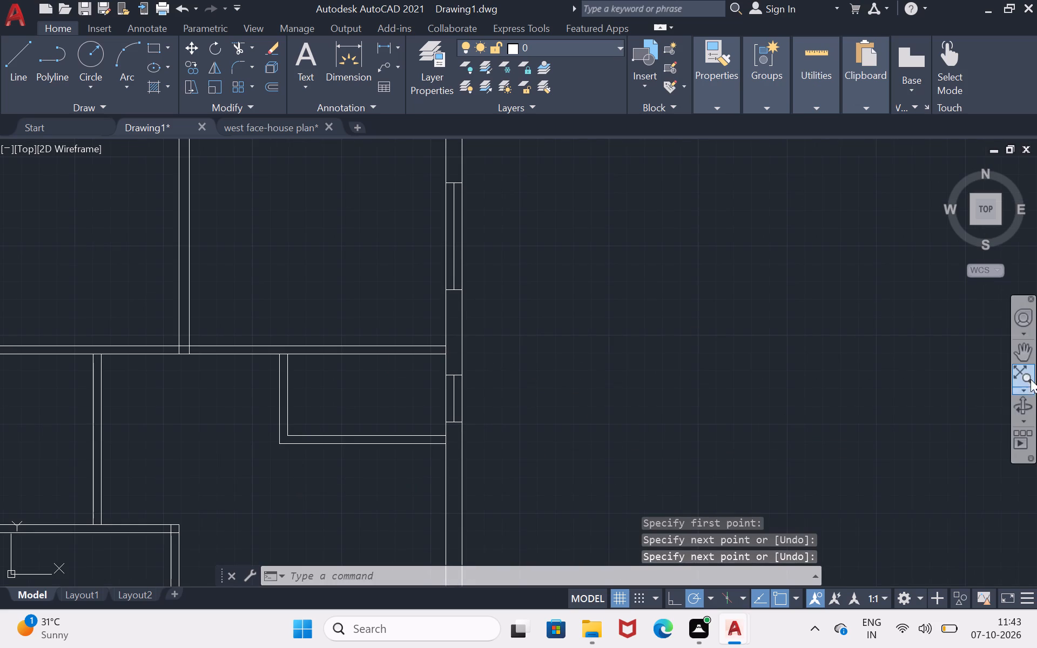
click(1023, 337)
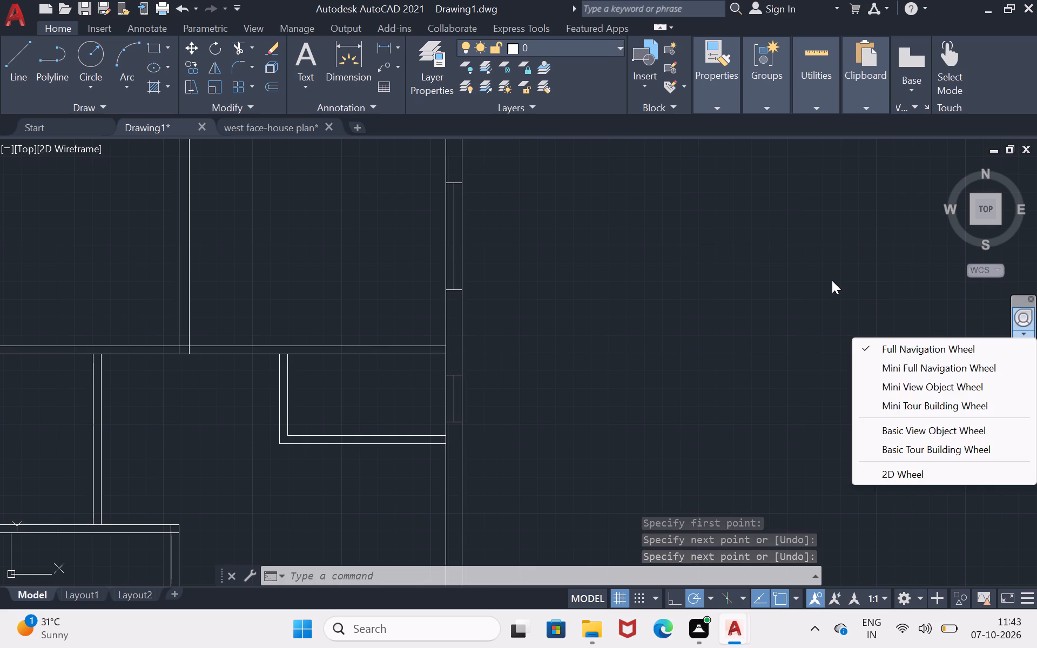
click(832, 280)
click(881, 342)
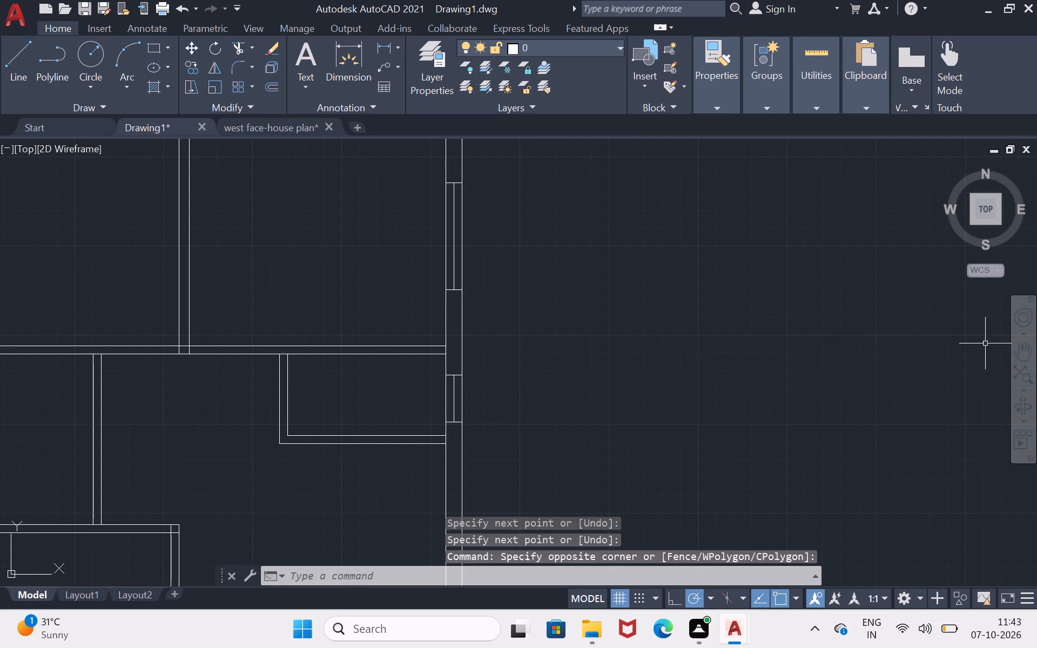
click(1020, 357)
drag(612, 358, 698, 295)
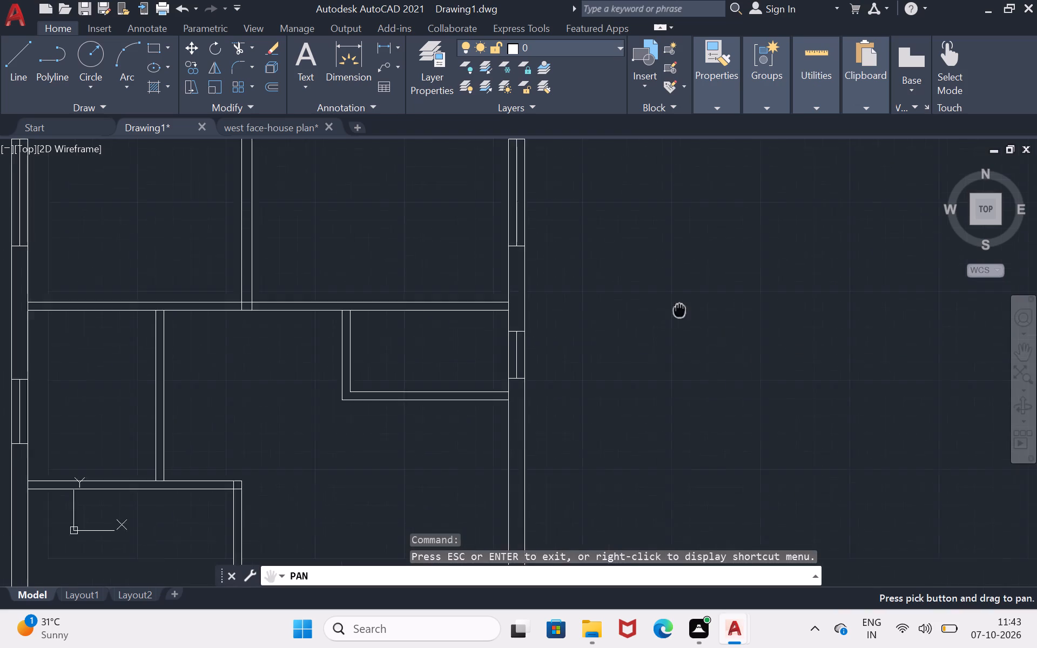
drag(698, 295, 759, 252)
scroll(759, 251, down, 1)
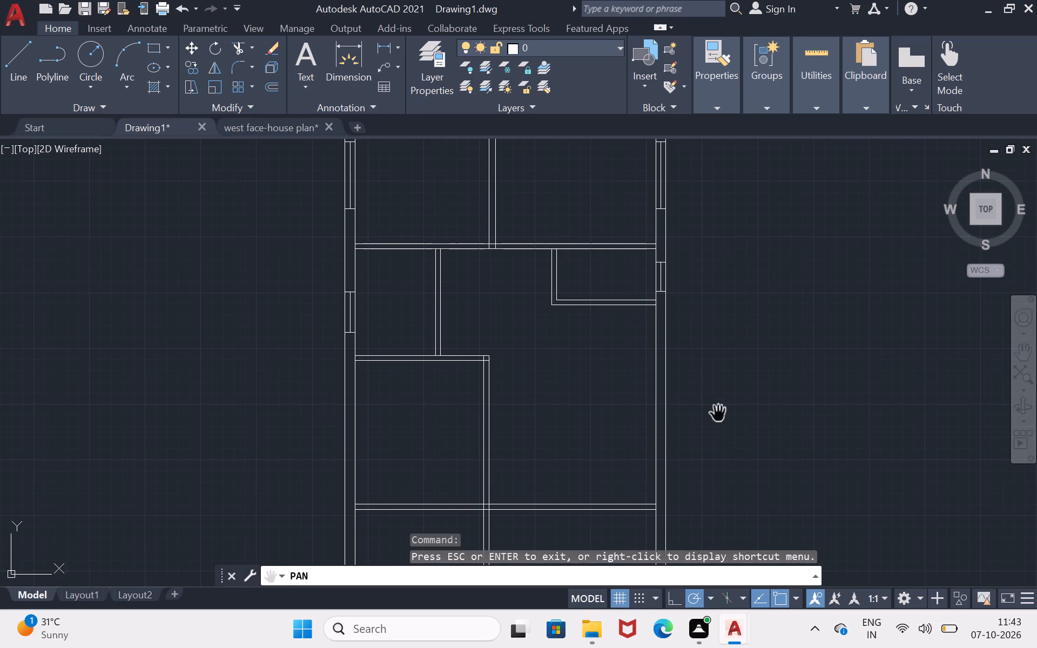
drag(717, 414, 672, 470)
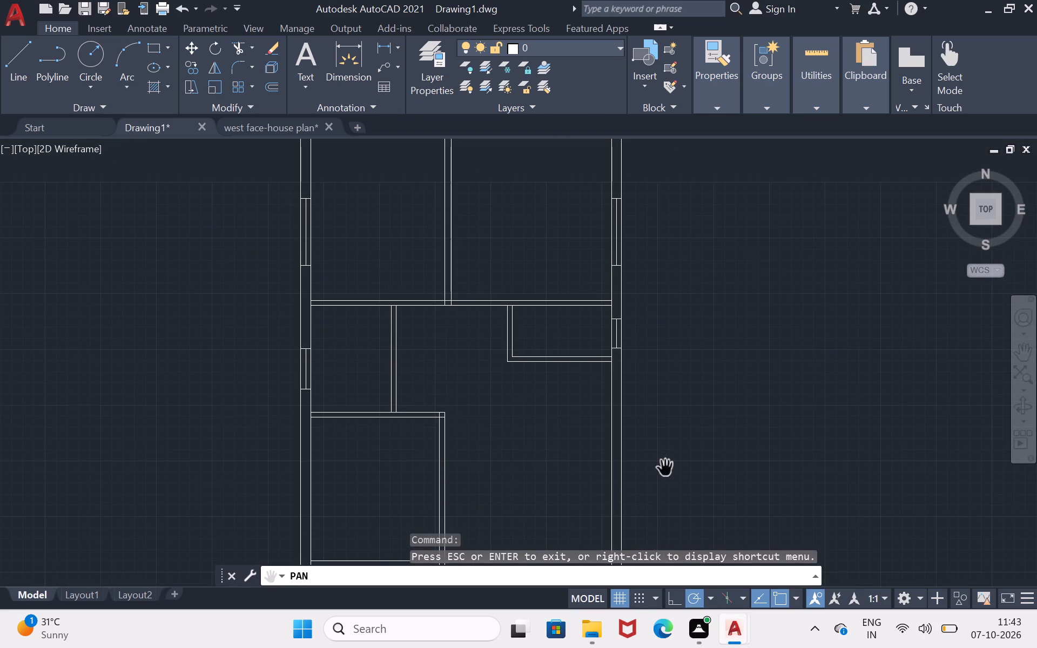
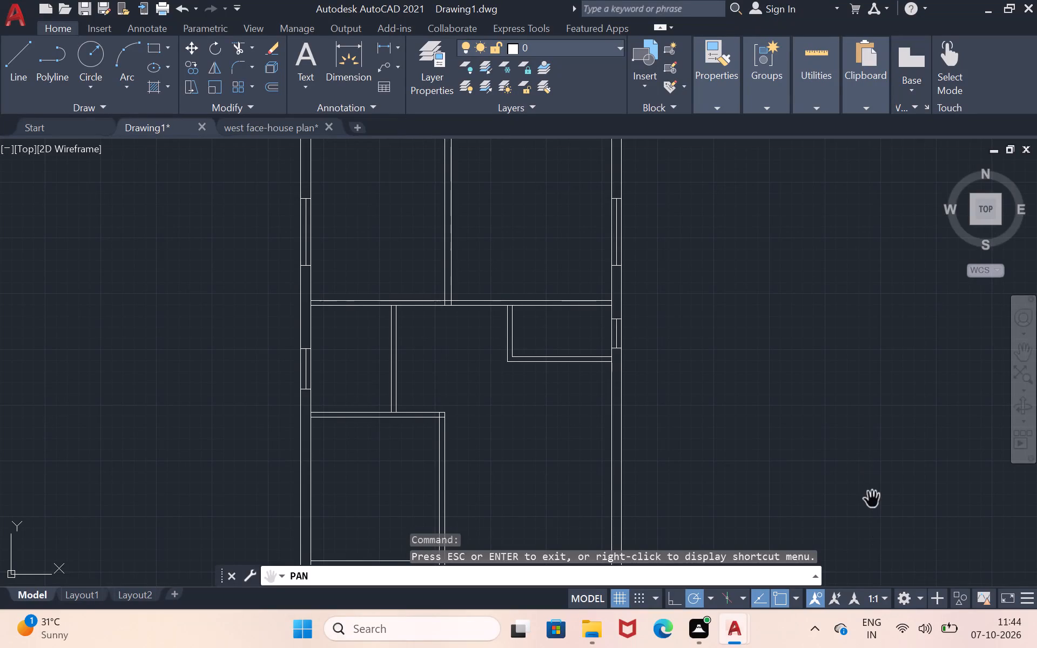
Switch to the west face-house plan drawing and measure the east wall's window and wall spacing below the toilet.
drag(793, 471, 821, 471)
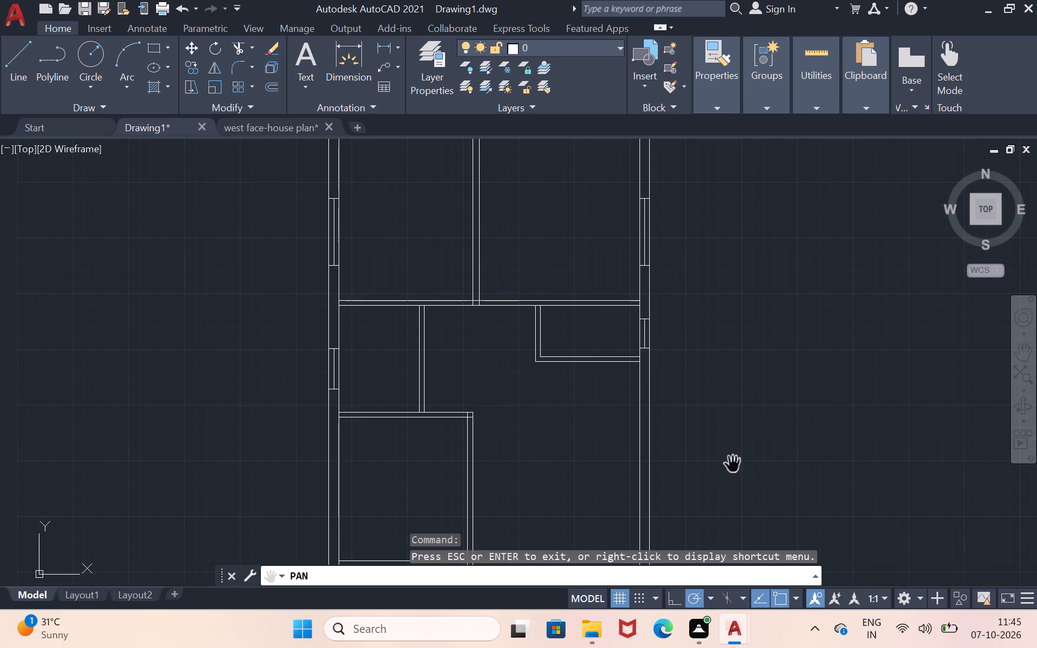
drag(733, 464, 734, 333)
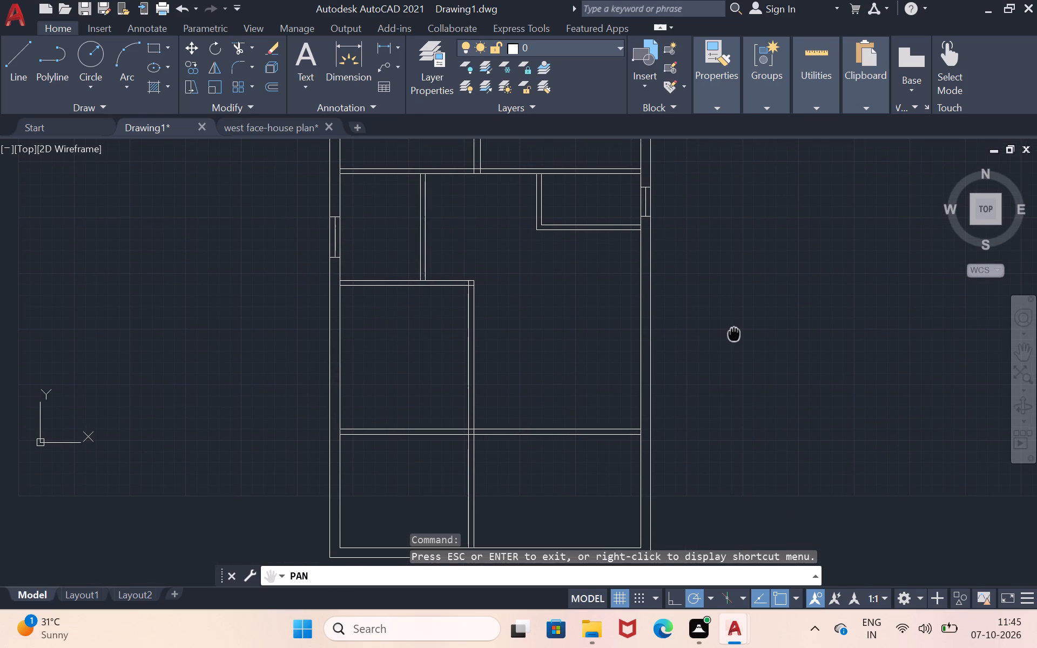
drag(734, 333, 733, 333)
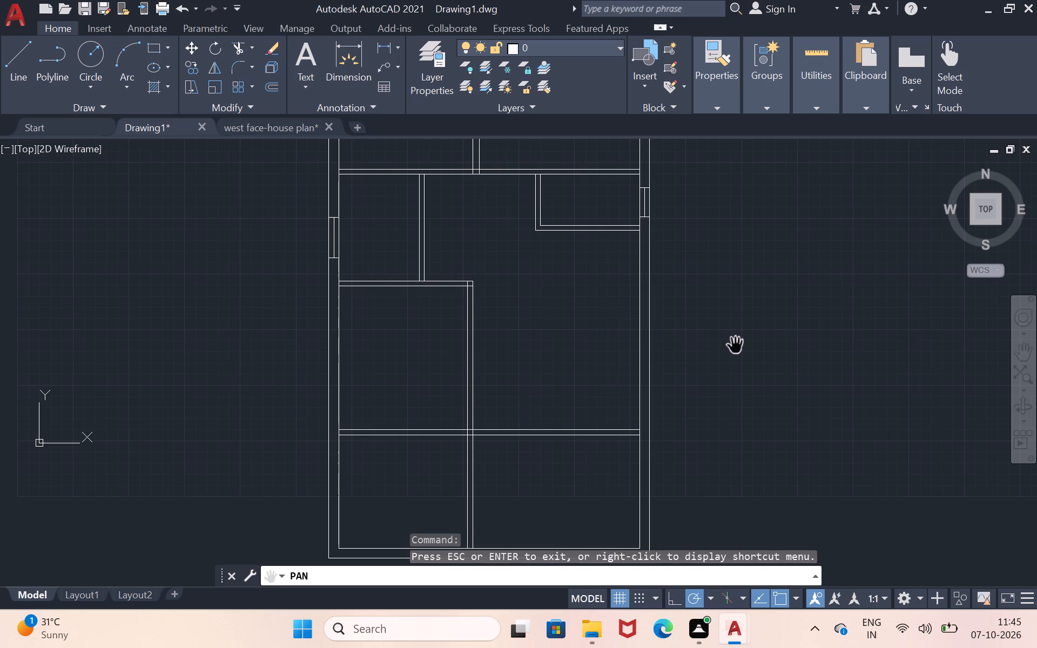
click(295, 123)
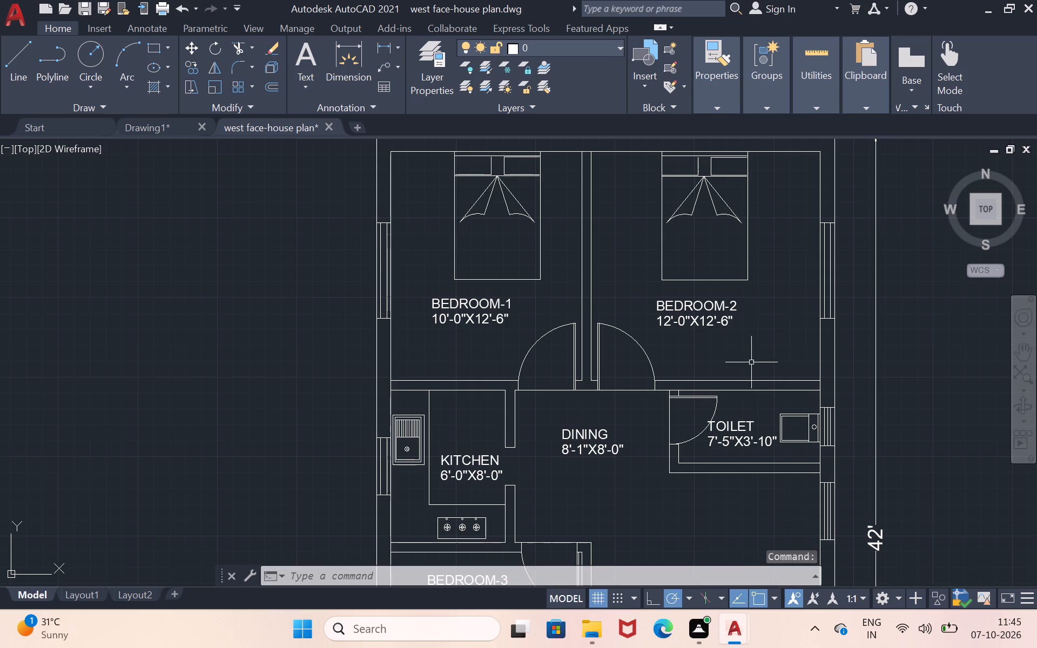
click(1016, 348)
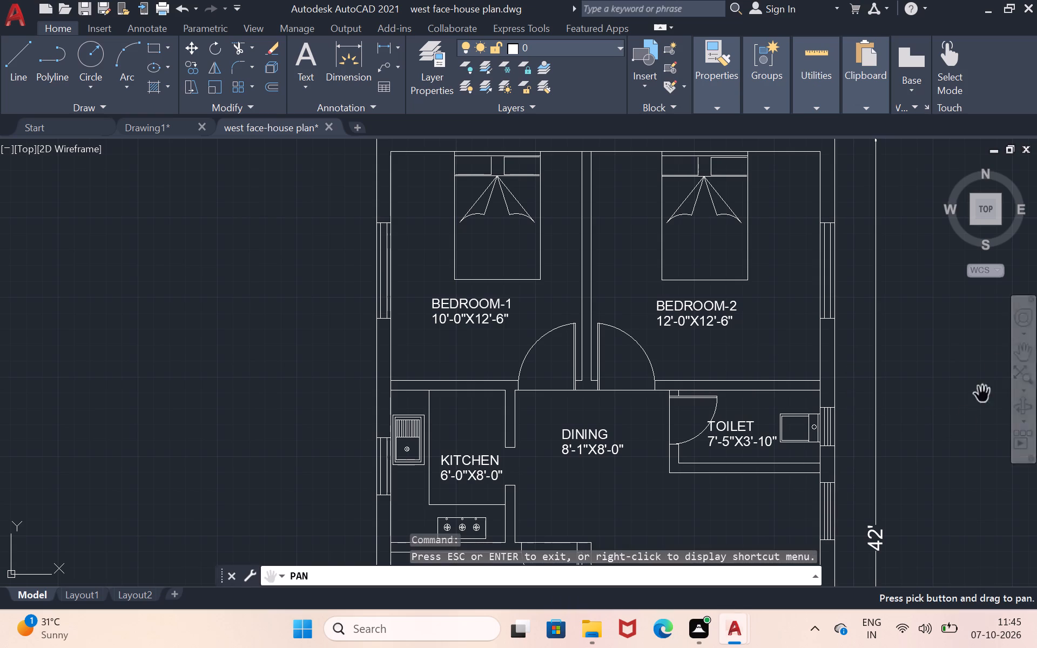
drag(954, 438, 752, 254)
scroll(746, 262, up, 2)
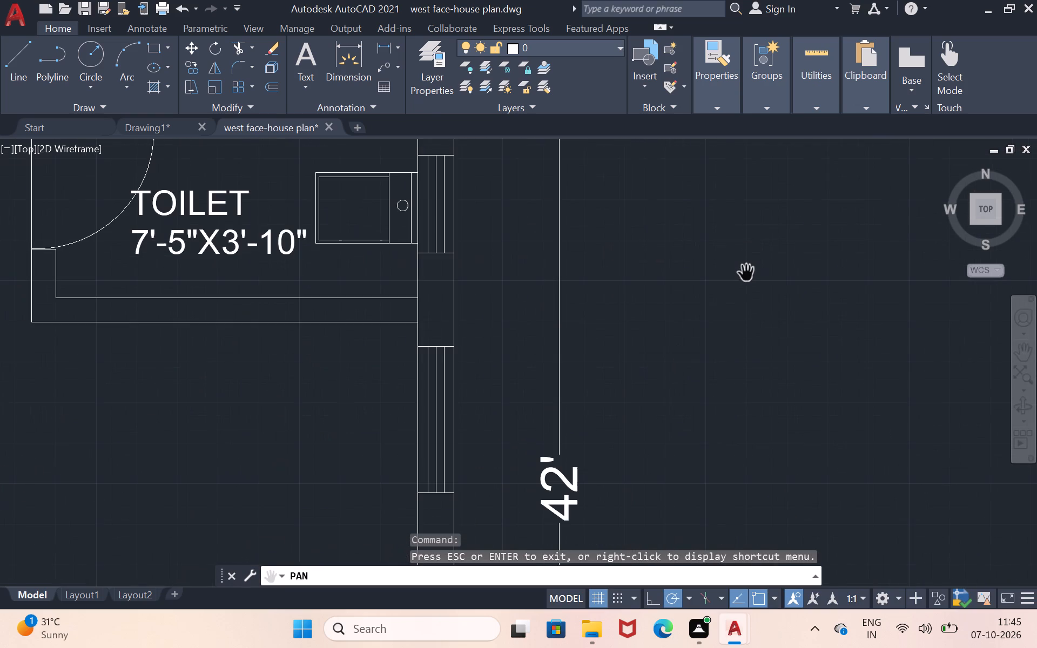
click(663, 300)
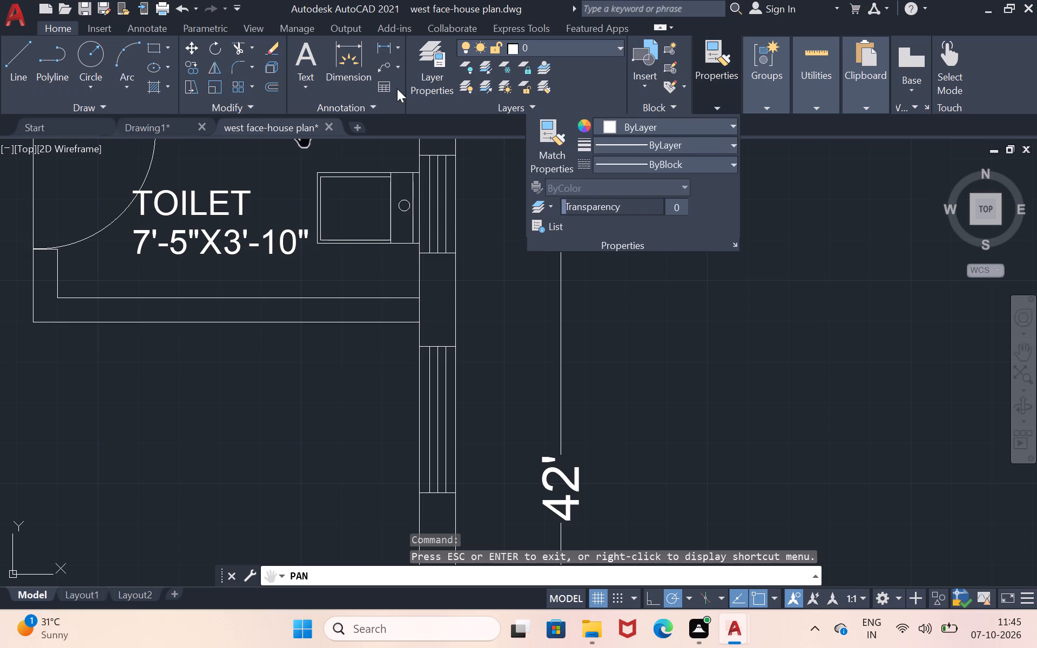
click(817, 53)
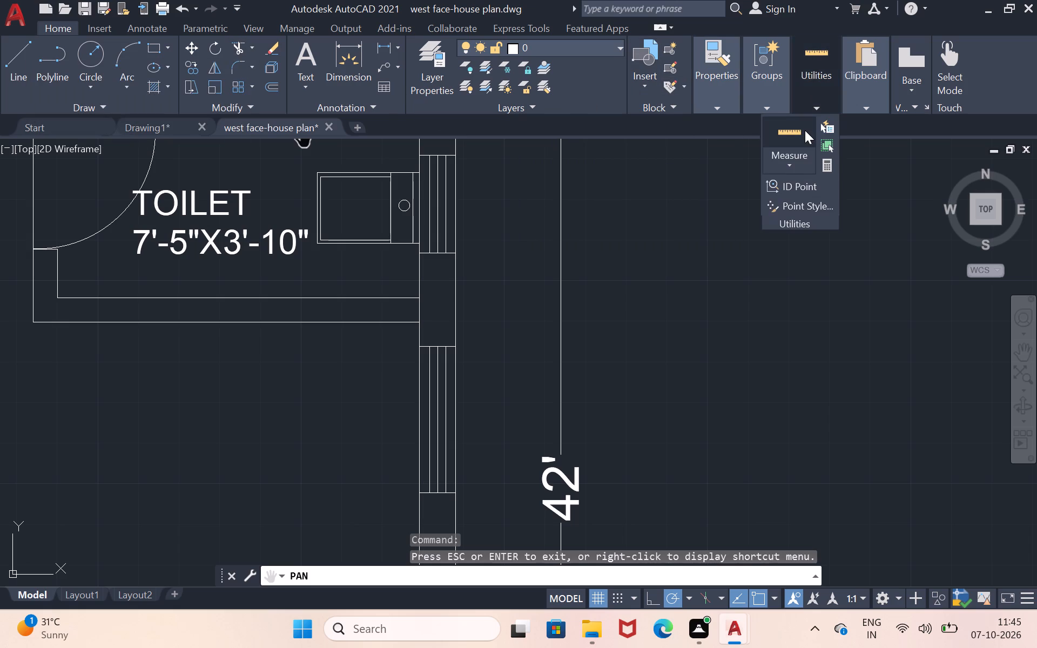
click(805, 130)
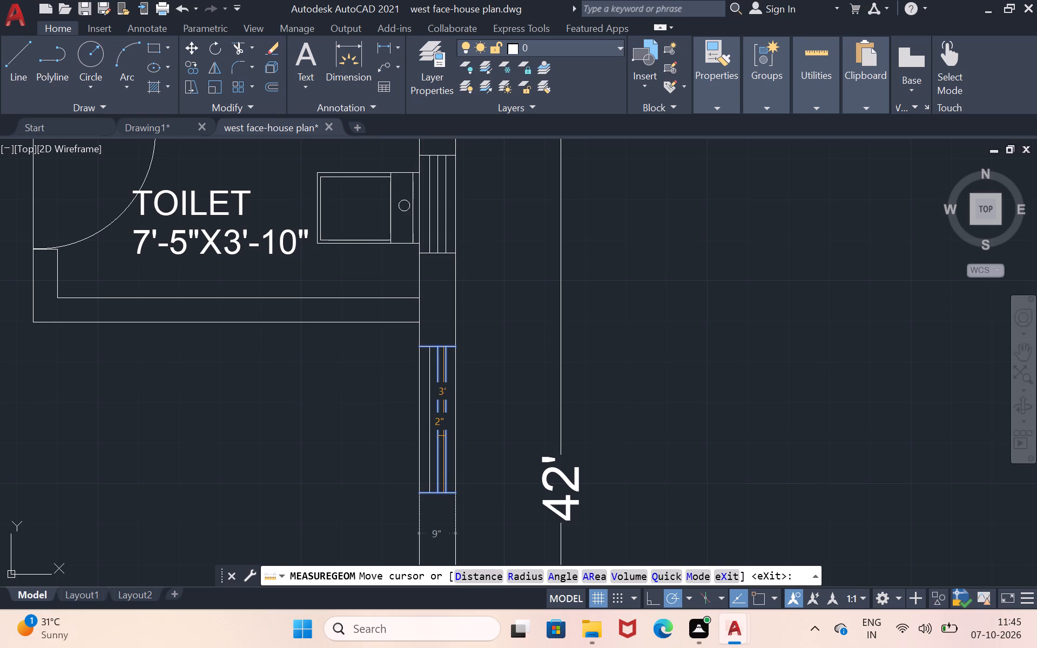
scroll(449, 441, down, 2)
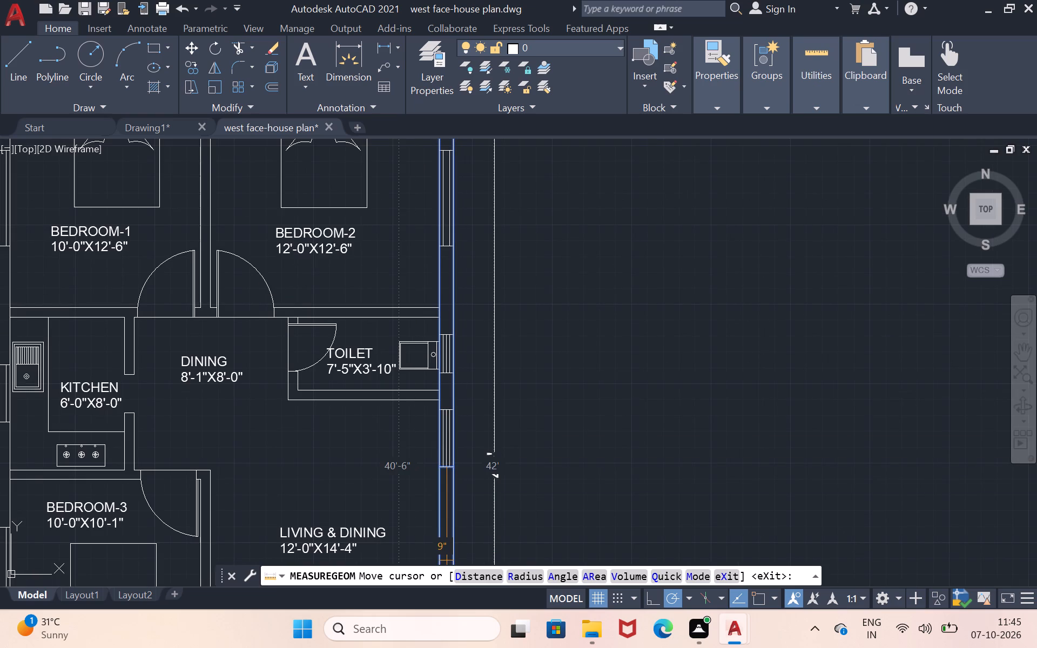
scroll(448, 558, down, 1)
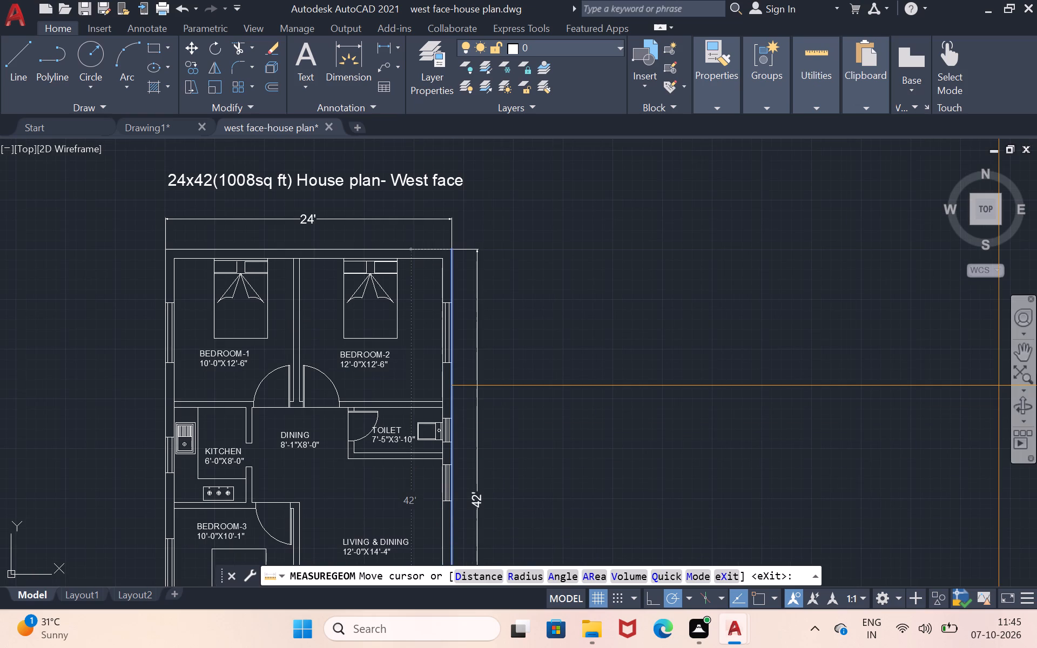
click(1021, 349)
drag(506, 476, 535, 318)
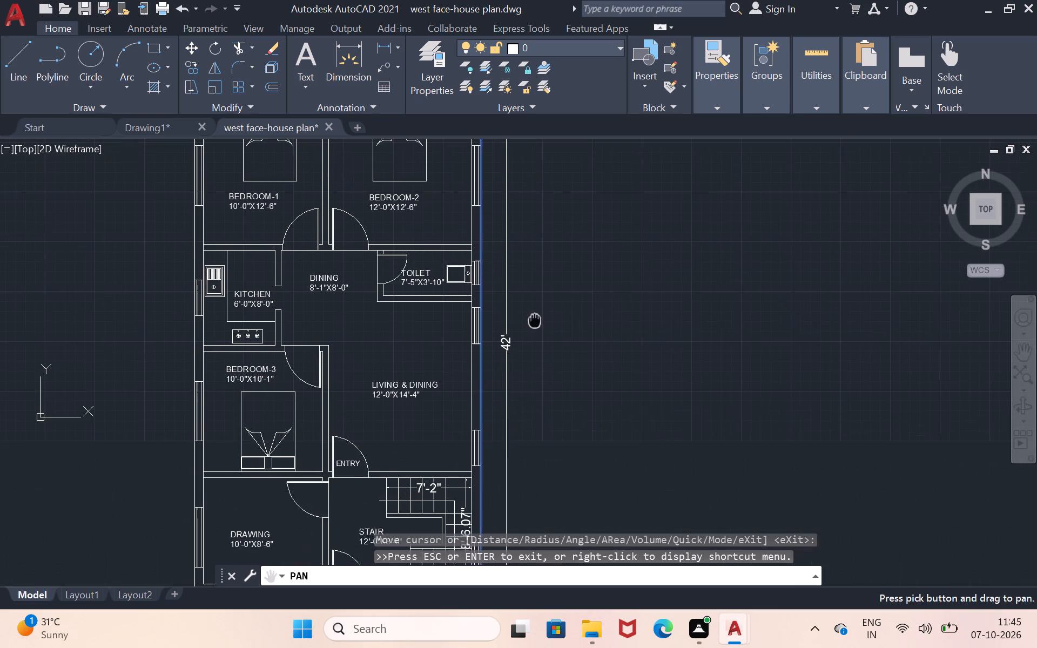
drag(535, 318, 535, 315)
key(Escape)
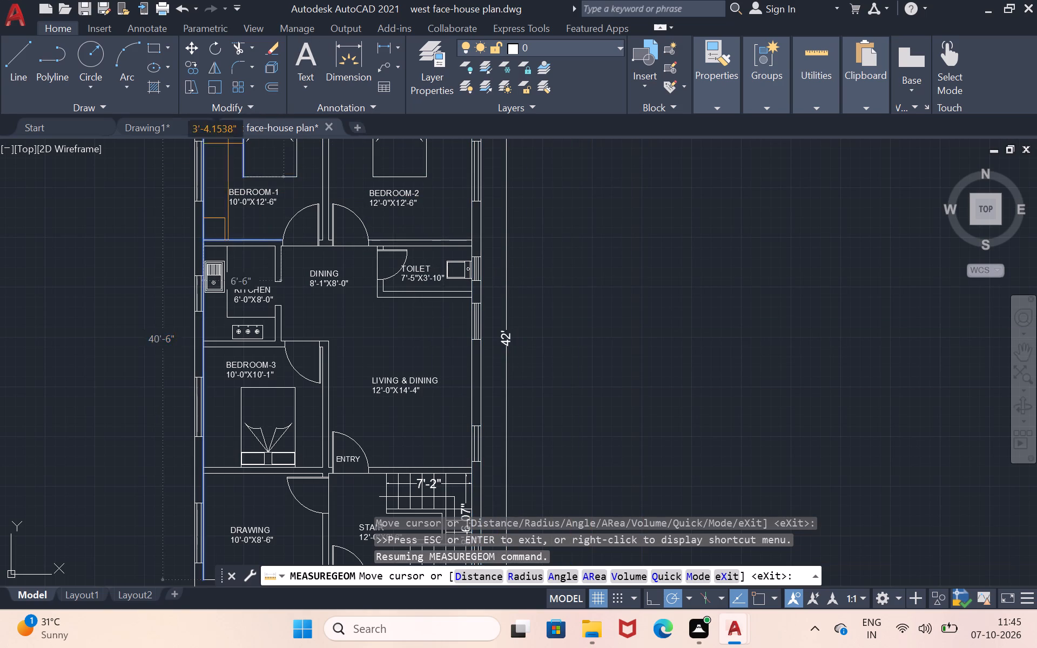
Back in Drawing1, draw a 1'11" line down the east wall's middle from the small room window's lower cross line, ending with a line across the wall.
click(134, 127)
click(134, 127)
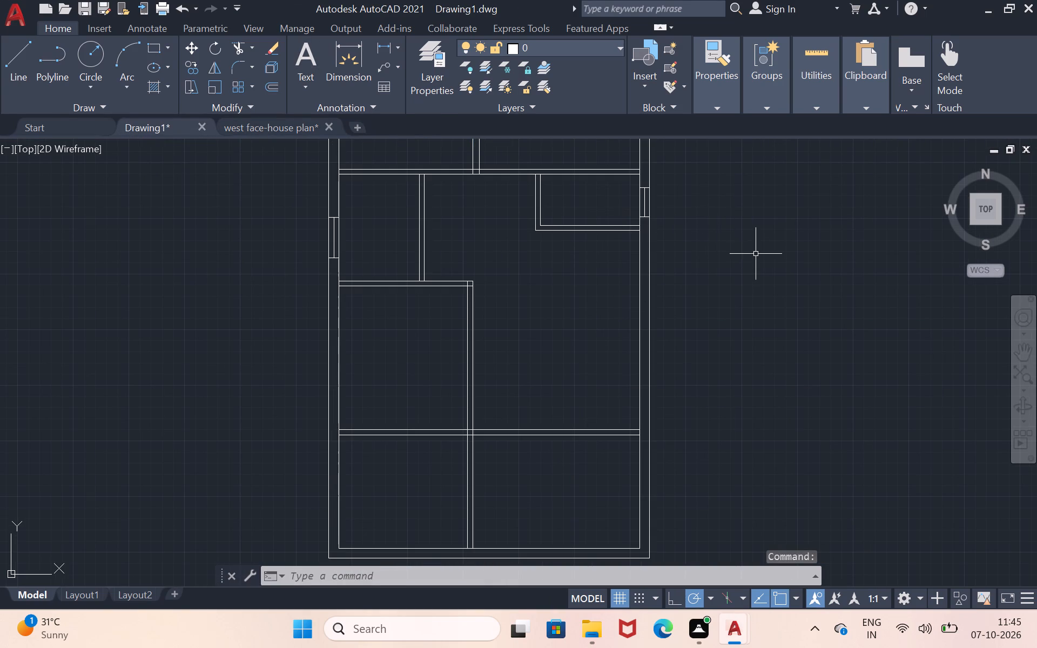
scroll(759, 255, up, 1)
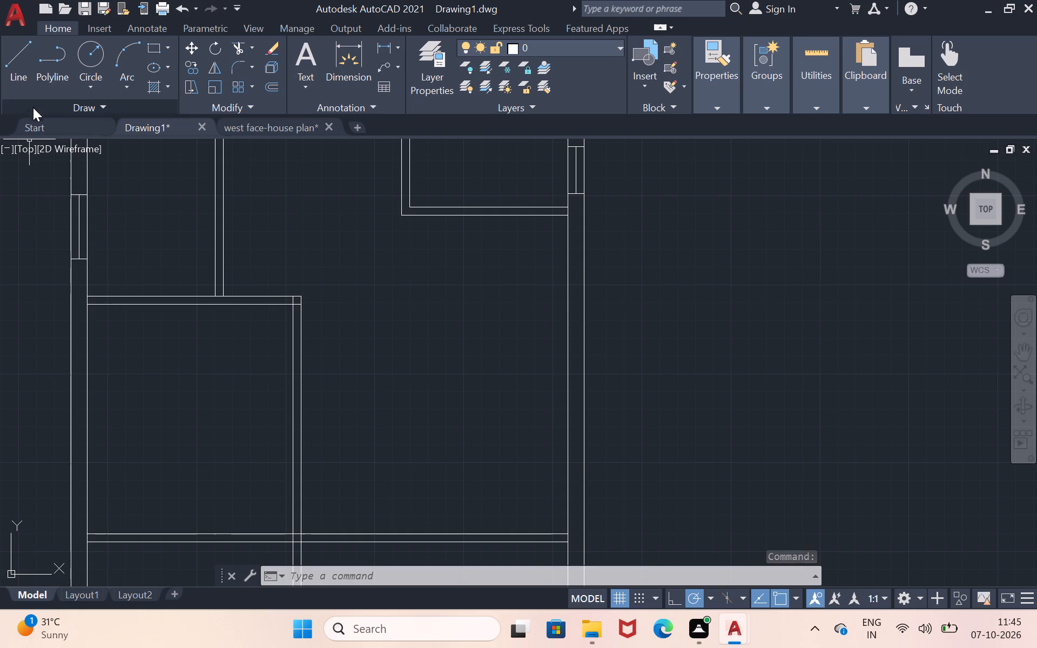
click(23, 92)
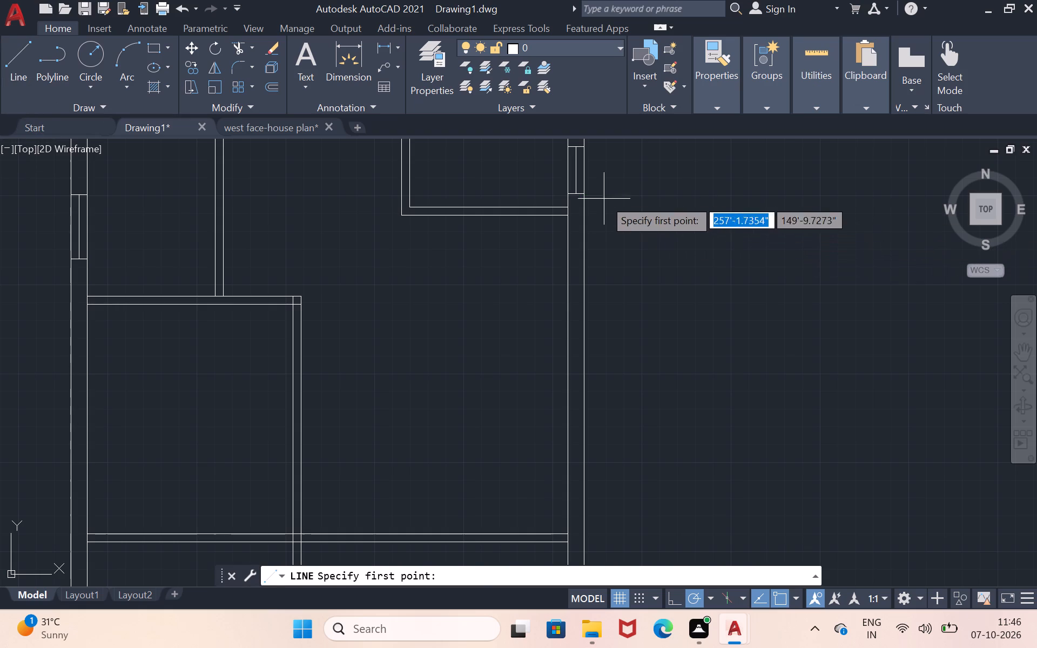
click(578, 195)
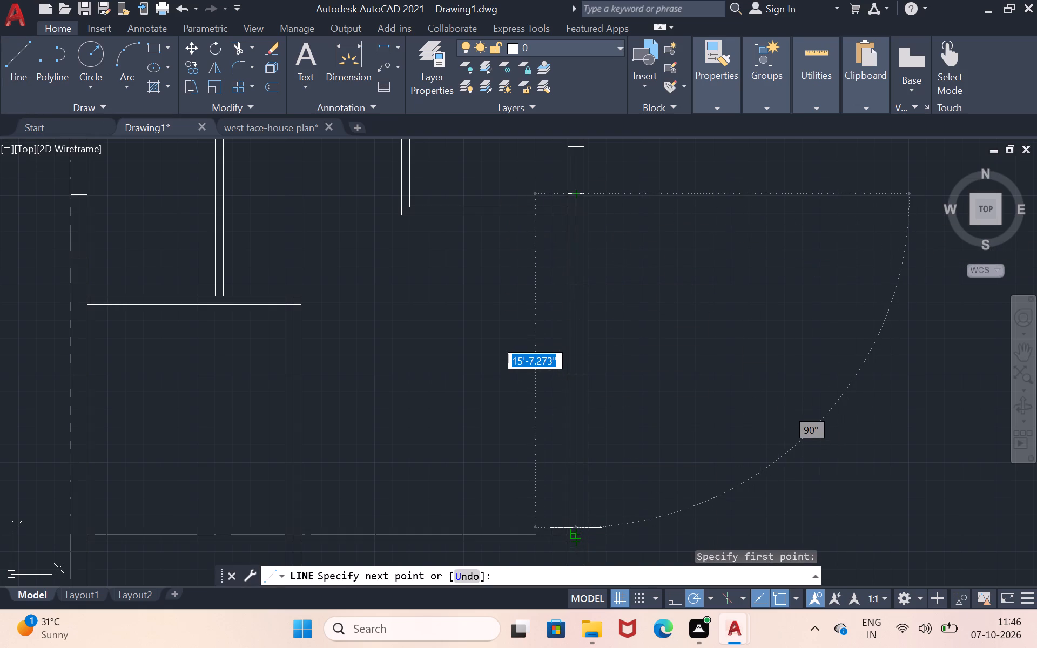
text(1')
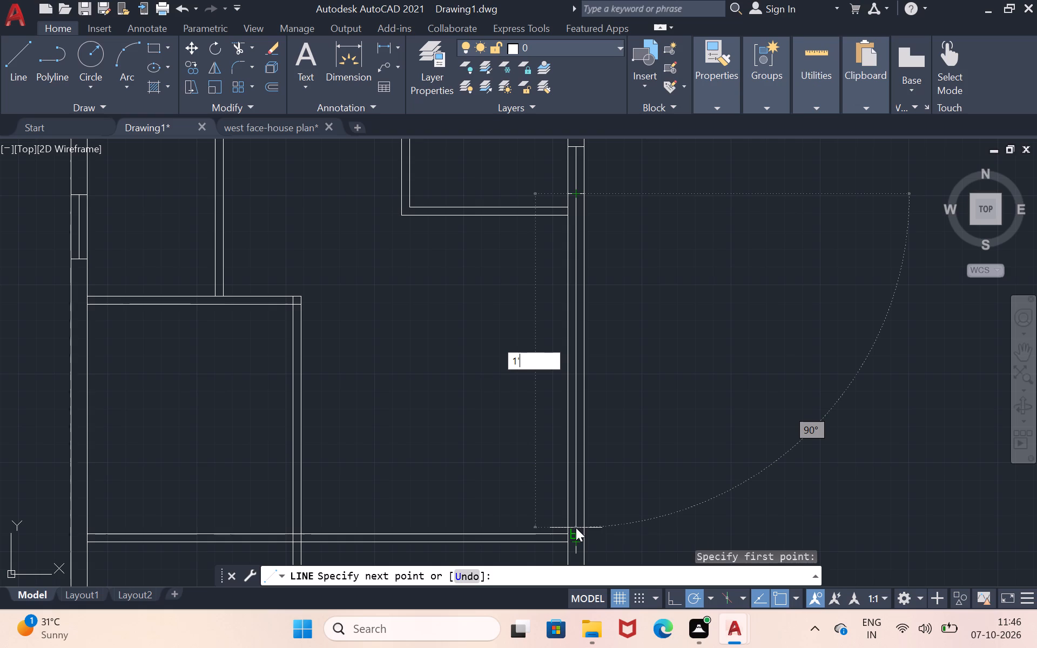
text(11)
key(shift+quotedbl)
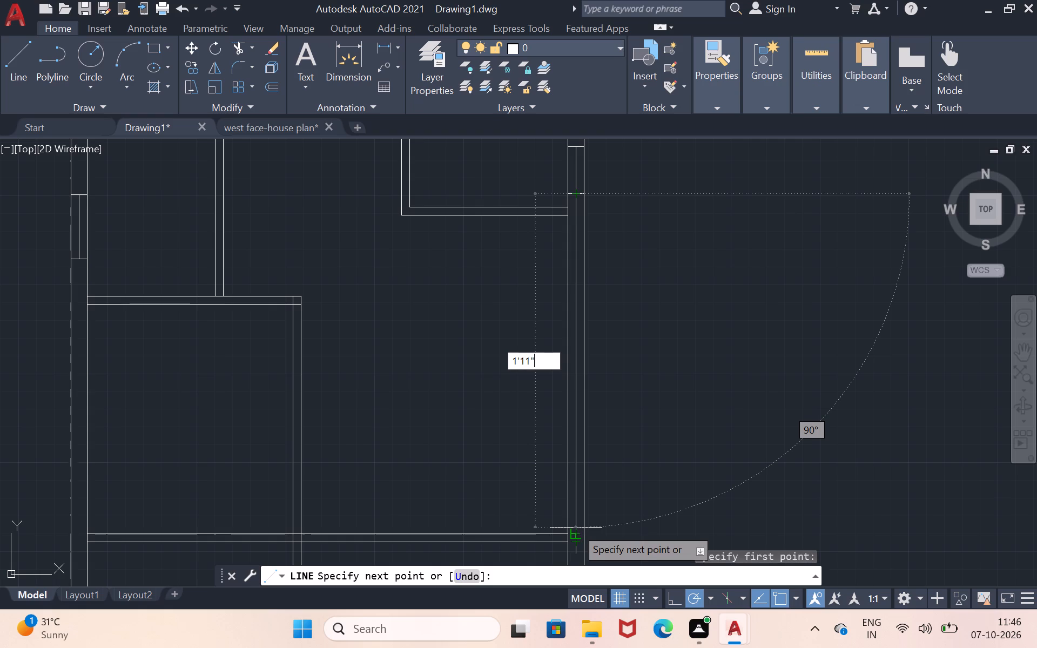
key(Return)
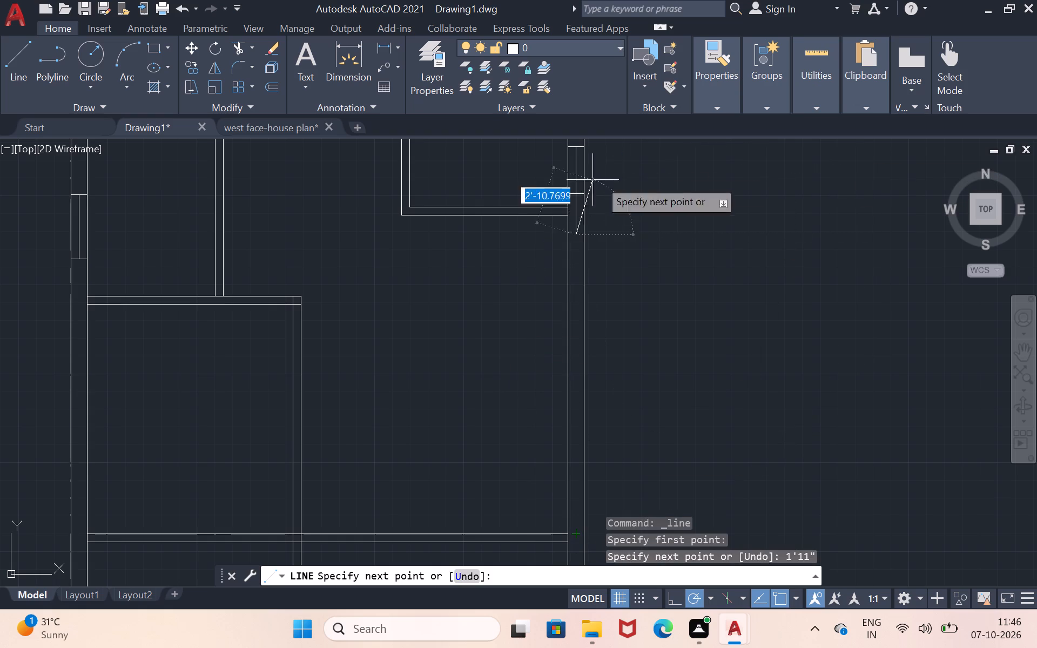
scroll(602, 237, up, 1)
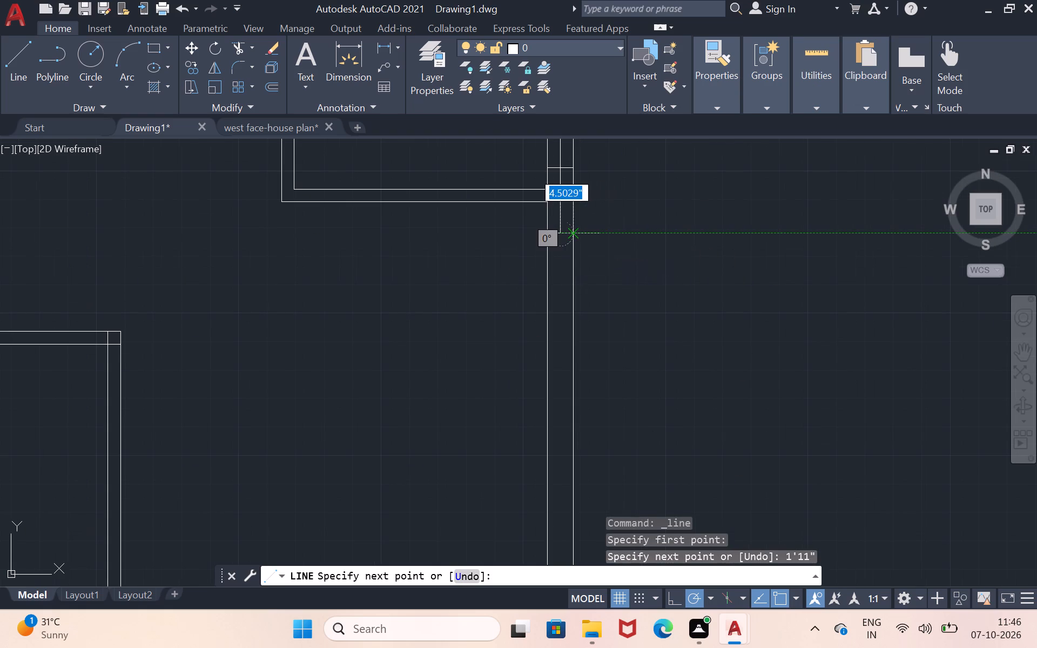
click(573, 235)
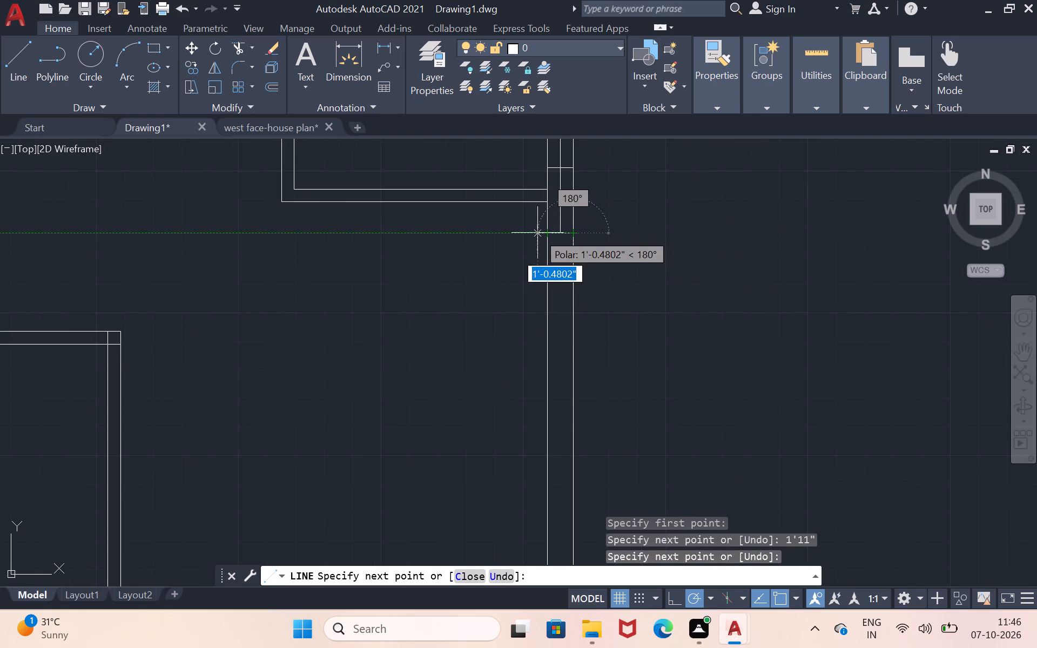
click(547, 233)
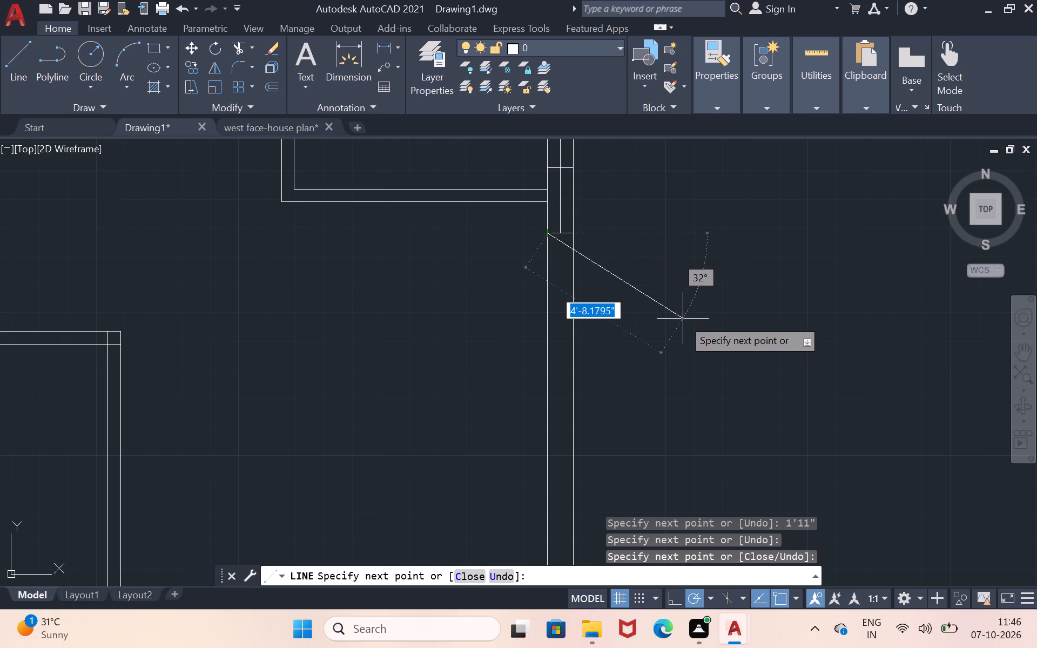
key(Return)
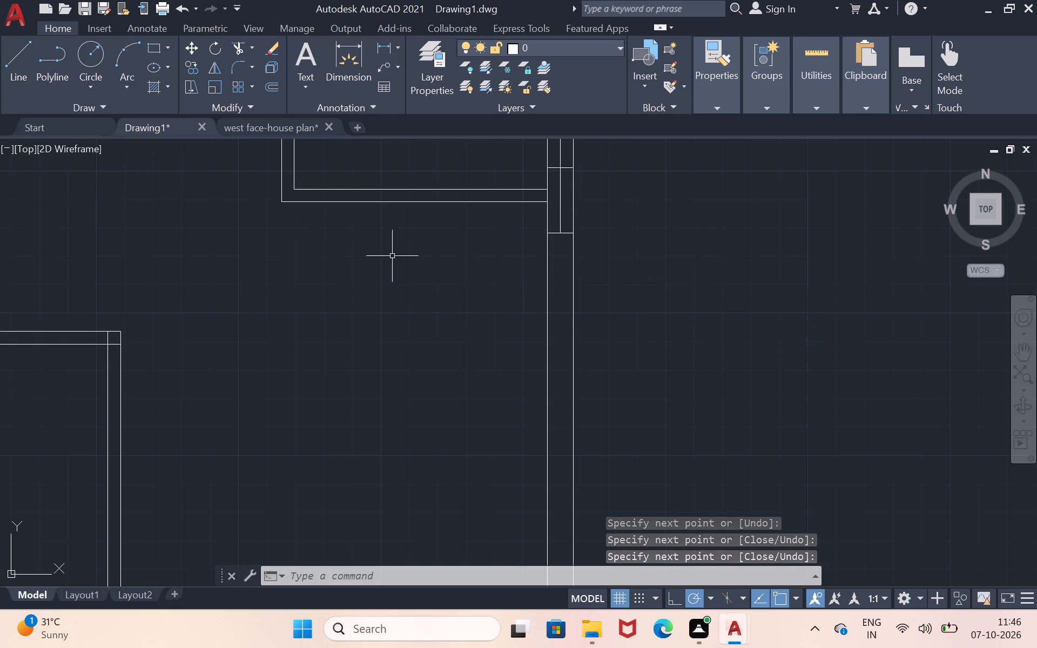
Draw a 3'0" window centre line down the east wall's middle from the new cross line, and close its end with a line across the wall.
click(8, 71)
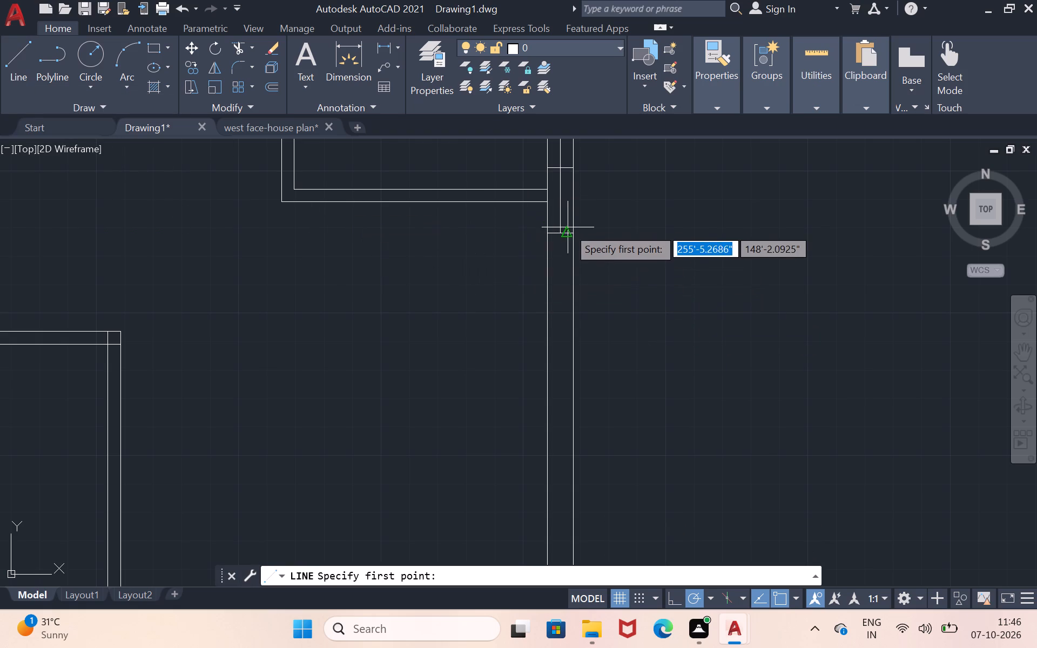
click(557, 231)
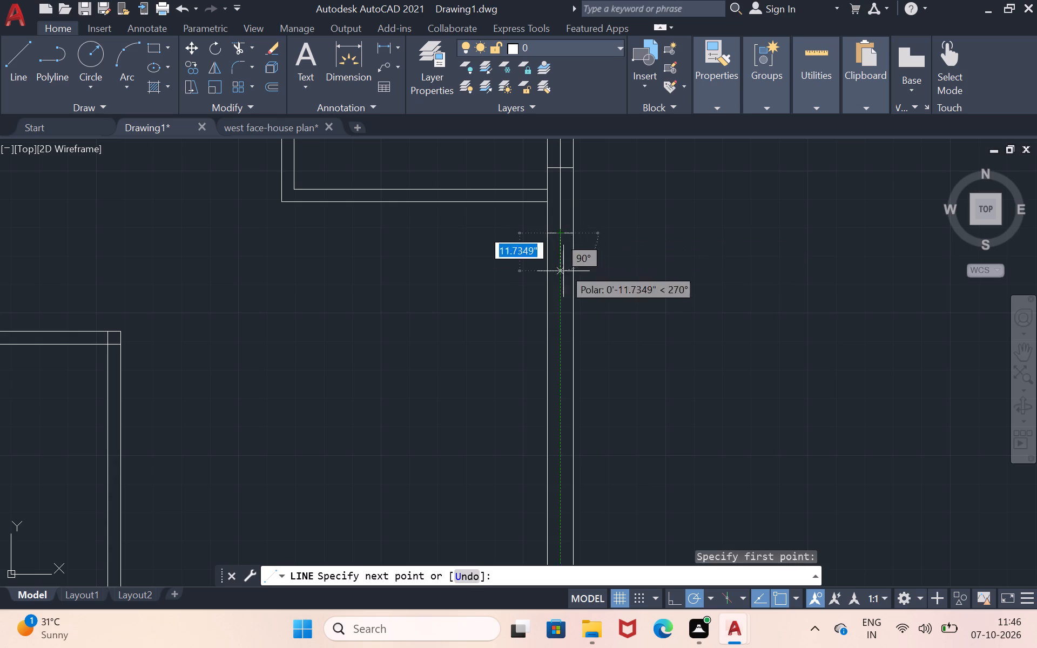
scroll(562, 287, down, 1)
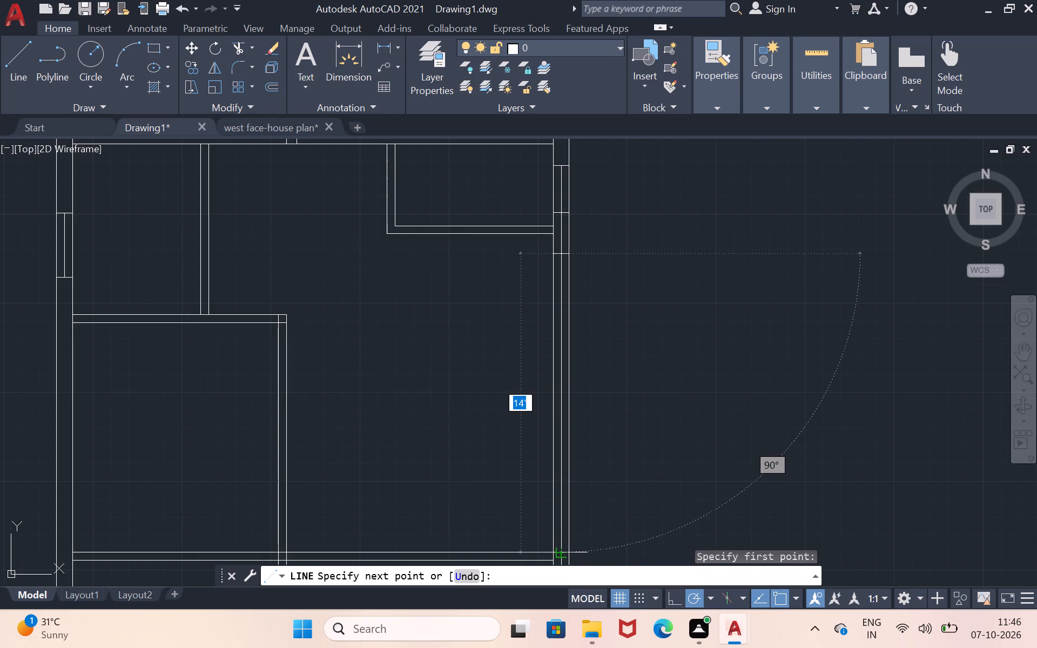
key(3)
key(apostrophe)
key(0)
key(shift+quotedbl)
key(Return)
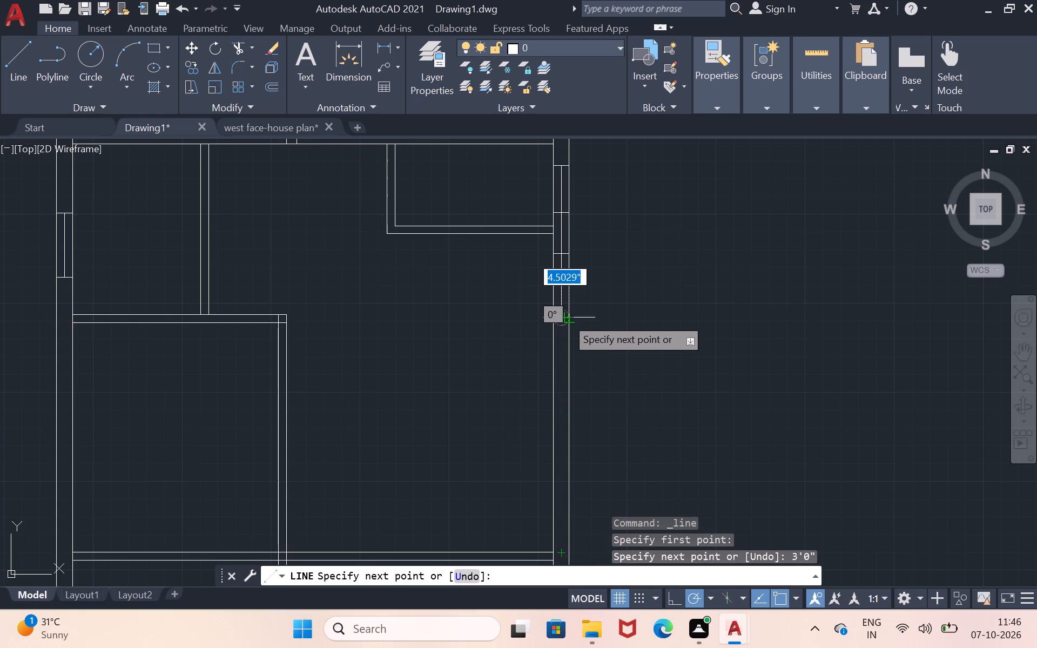
click(567, 318)
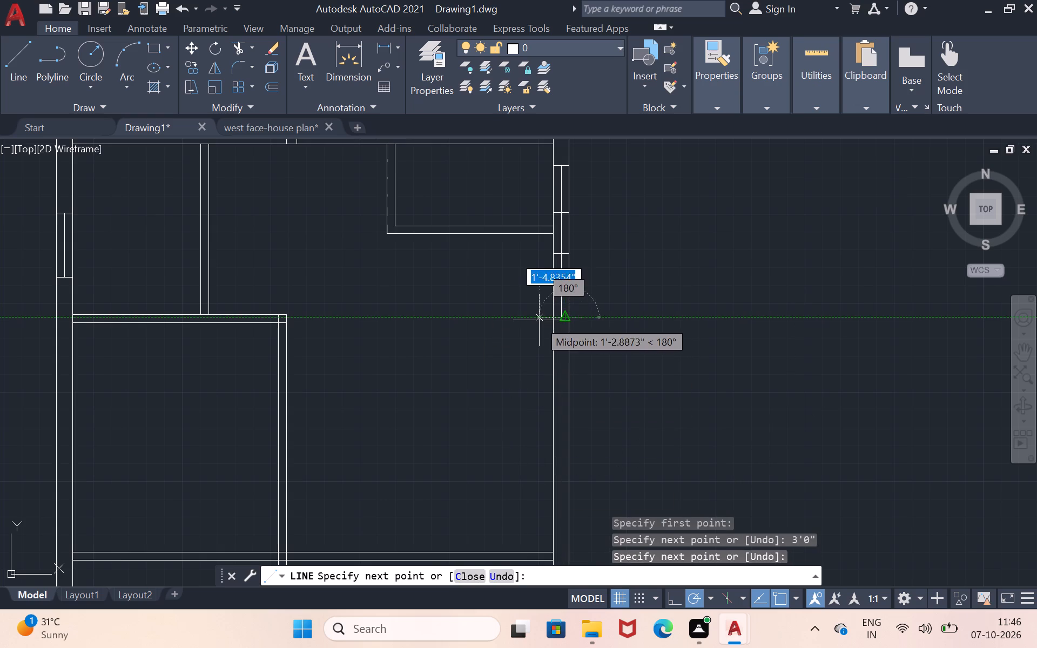
click(550, 316)
key(Return)
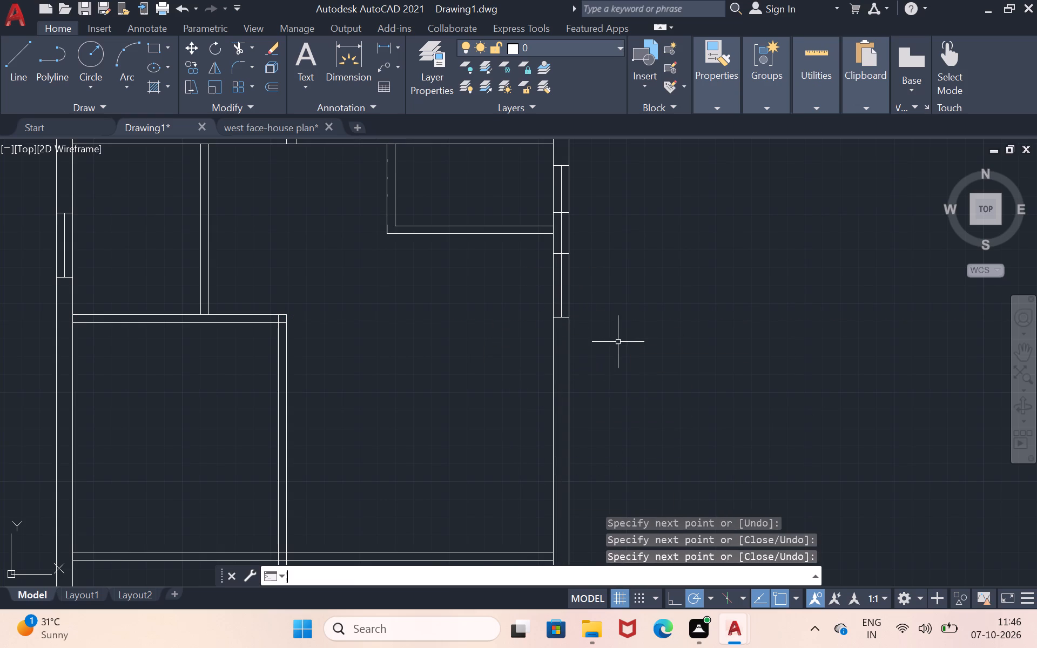
Draw a 7'3" line down the east wall's middle from the 3'0" window's lower cross line, ending with a line across the wall.
click(5, 66)
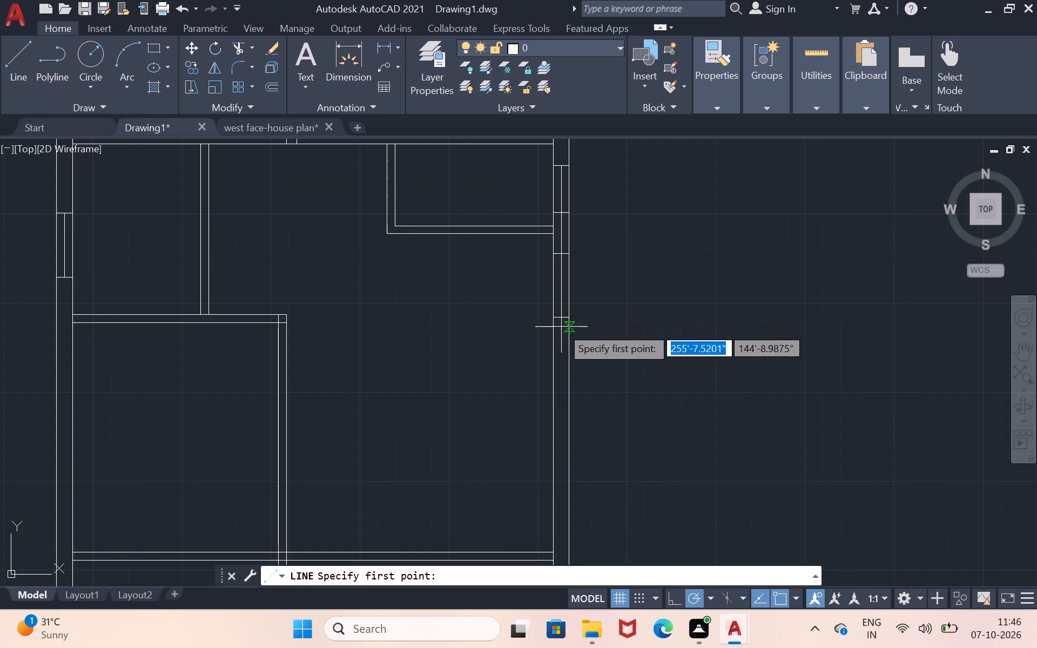
click(562, 321)
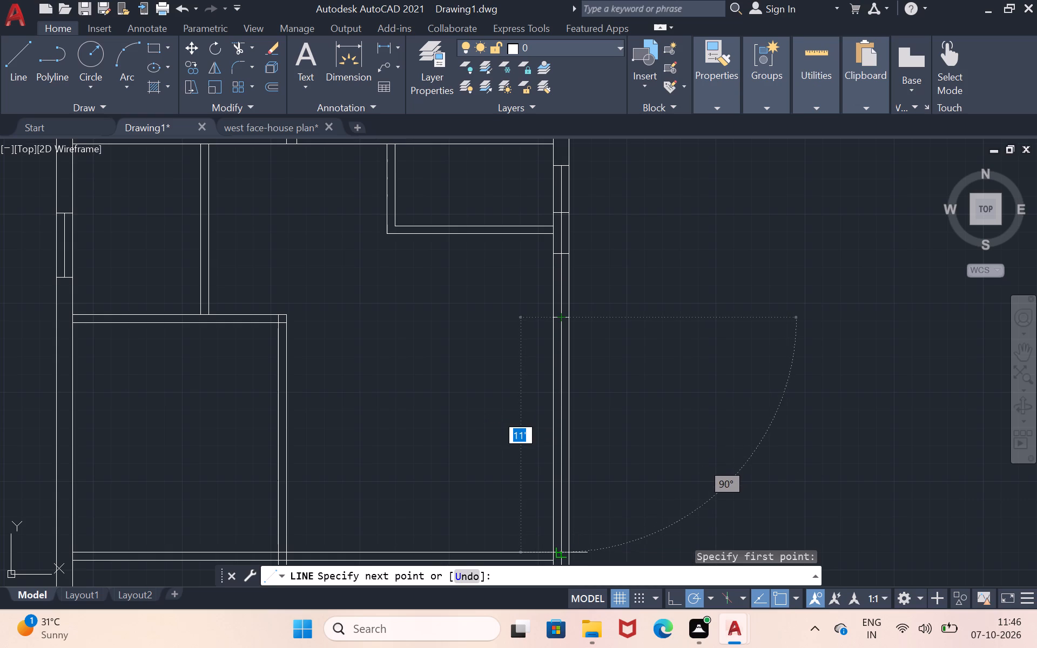
key(7)
text('3)
key(shift+quotedbl)
key(Return)
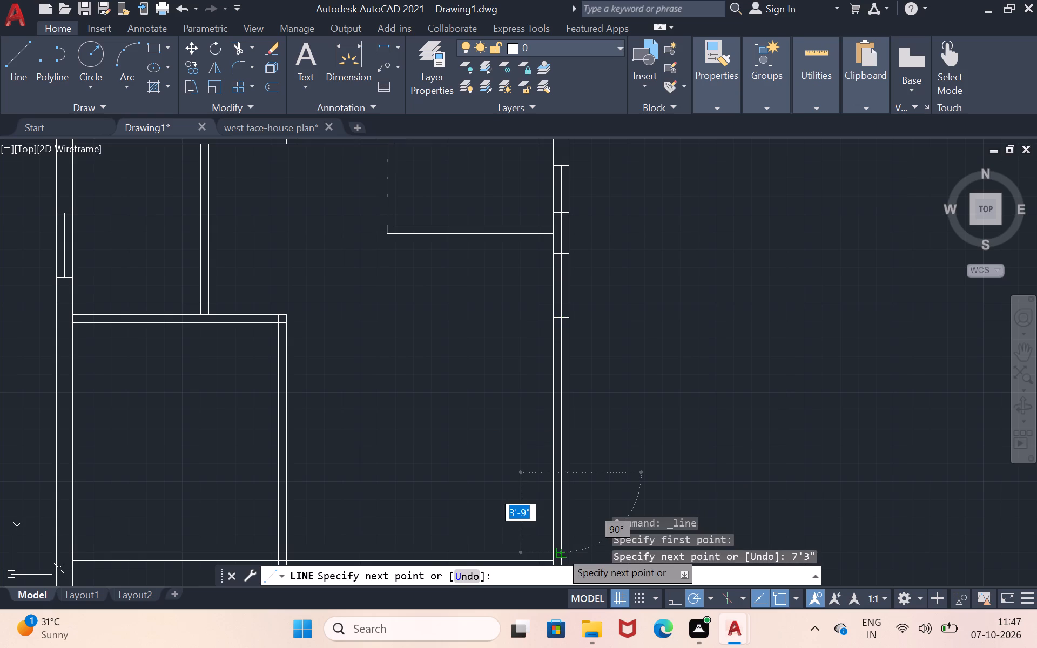
click(553, 477)
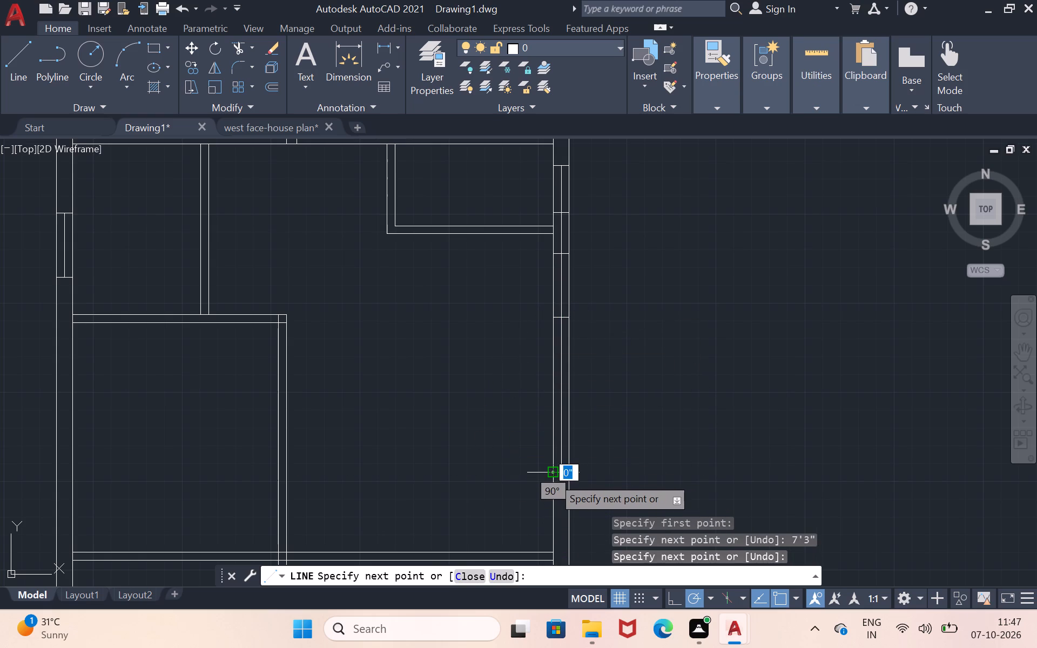
click(569, 476)
key(Return)
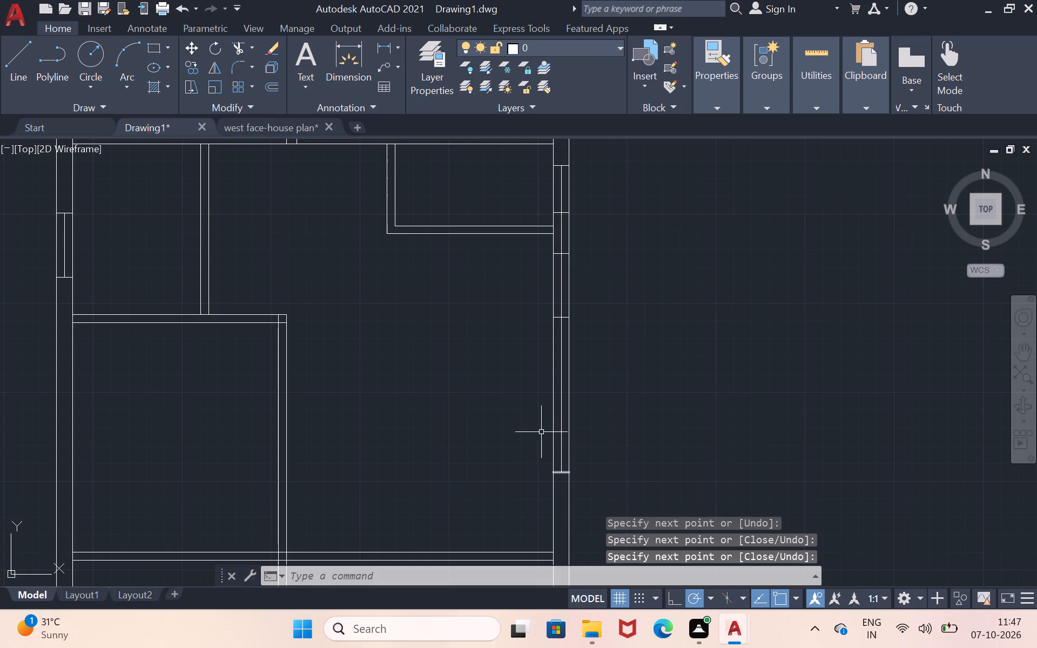
Trim away the 7'3" and 1'11" spacing lines in the east wall's middle, keeping the window centre lines.
click(238, 42)
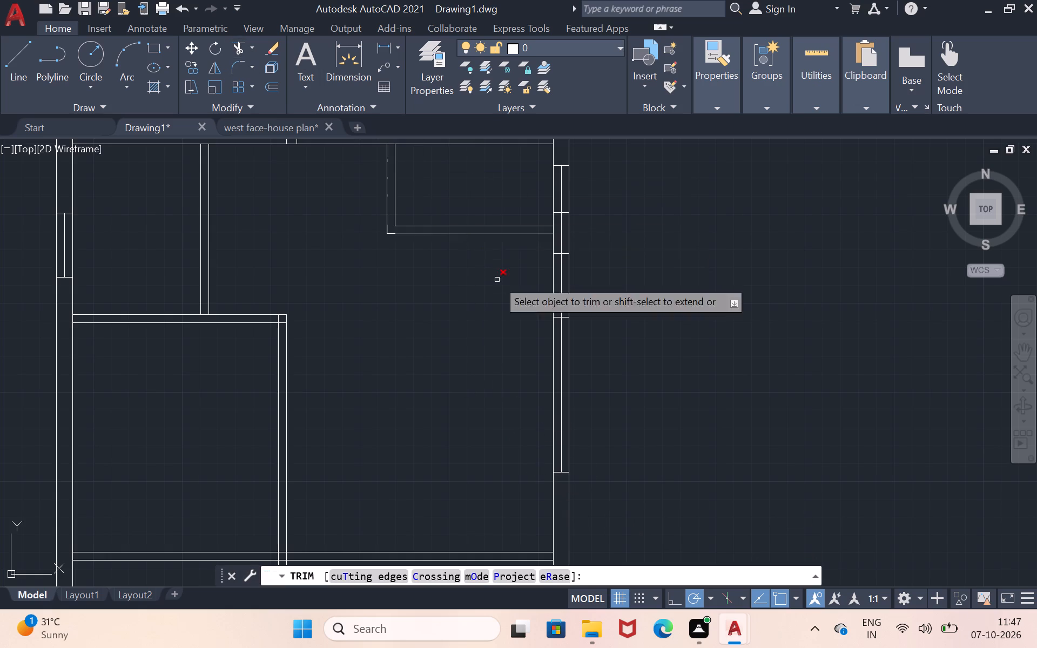
click(562, 343)
click(563, 237)
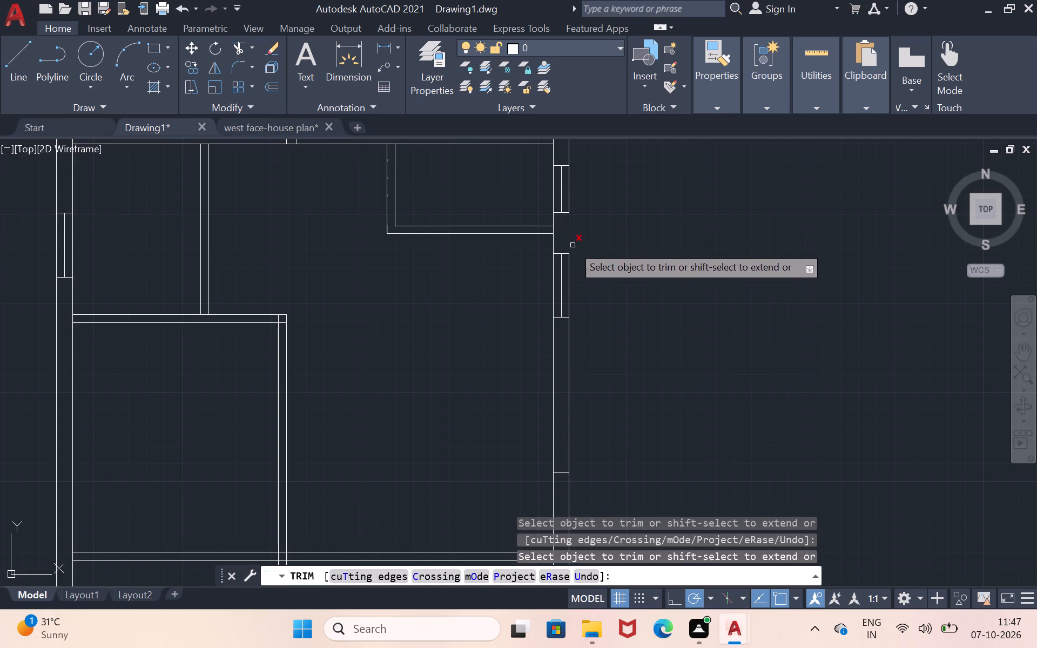
Draw a 3'0" window centre line down the east wall's middle from the lowest cross line, and close its end with a line across the wall.
scroll(671, 436, down, 1)
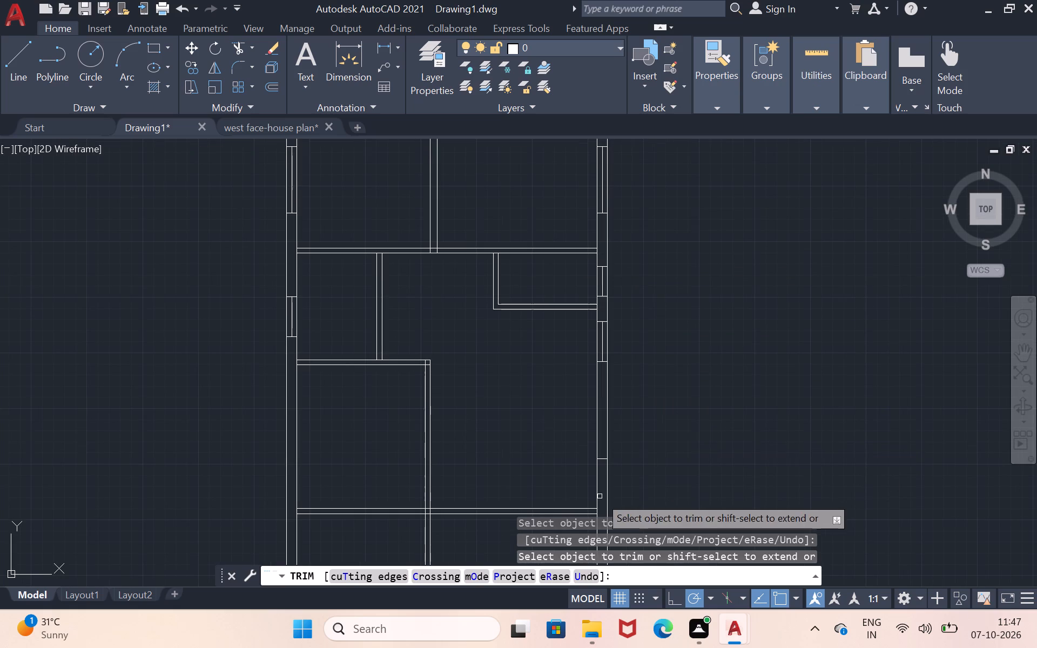
click(1027, 345)
drag(716, 379, 696, 303)
drag(696, 303, 670, 231)
drag(630, 448, 605, 476)
scroll(652, 484, down, 1)
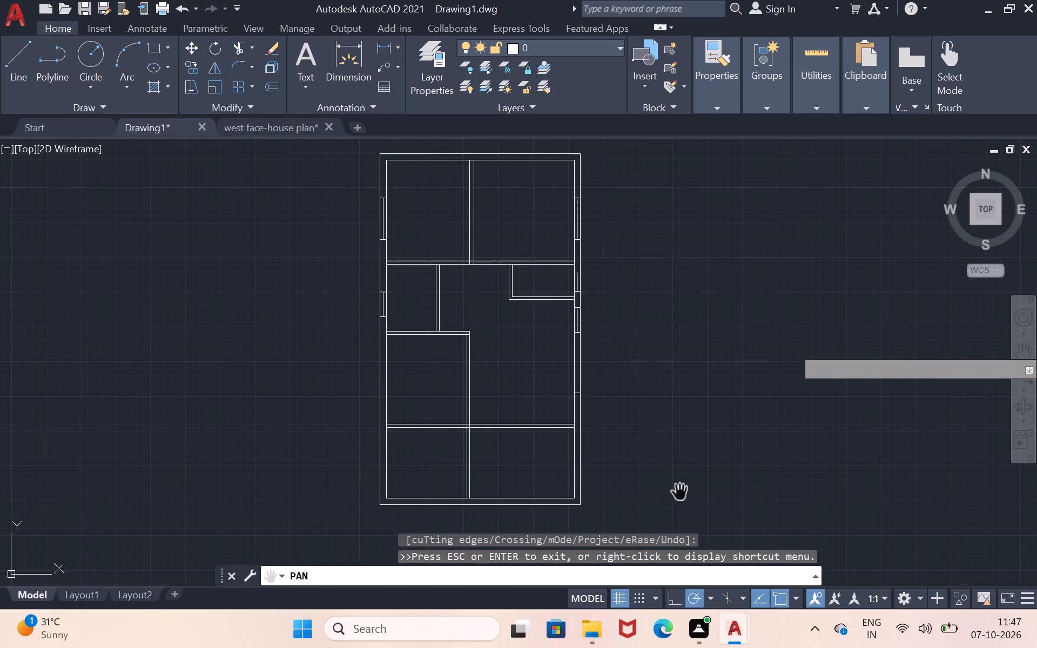
scroll(632, 471, up, 3)
drag(461, 253, 514, 400)
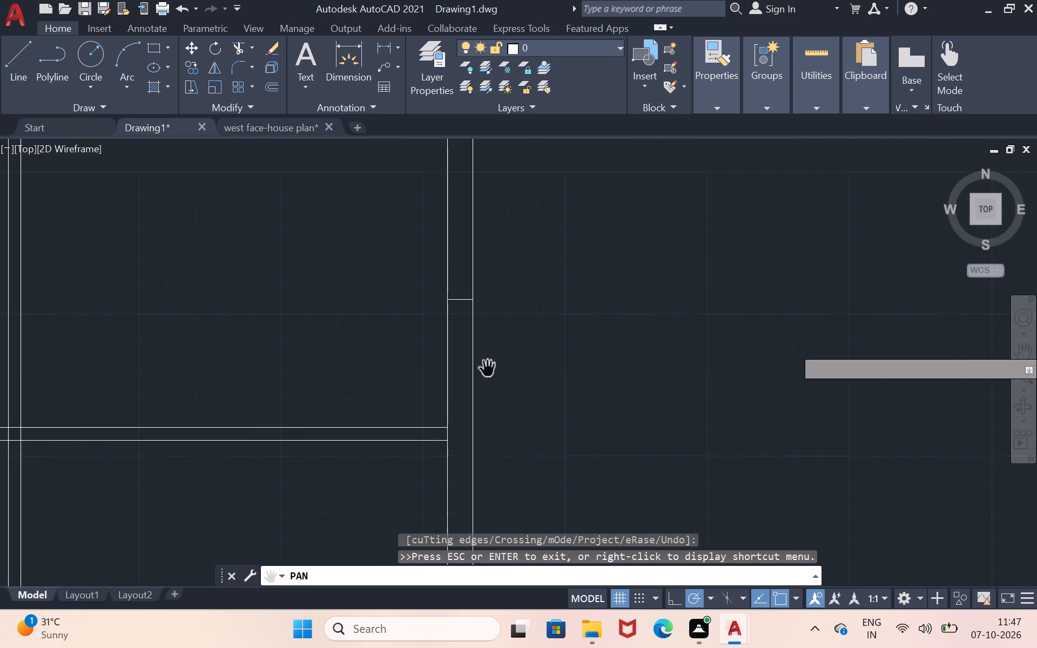
click(24, 69)
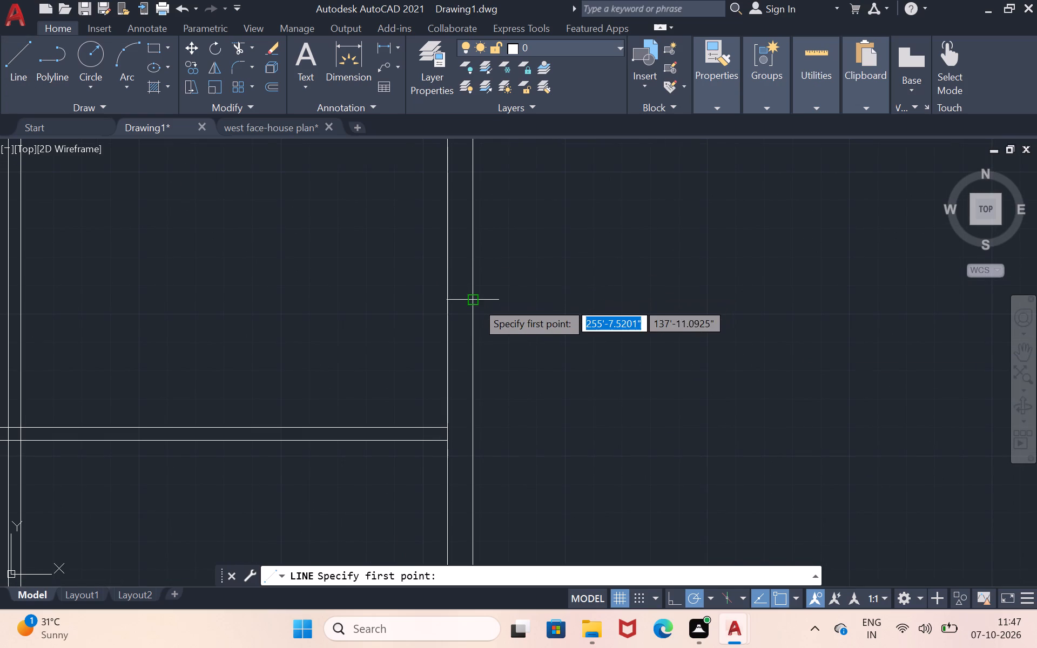
click(461, 302)
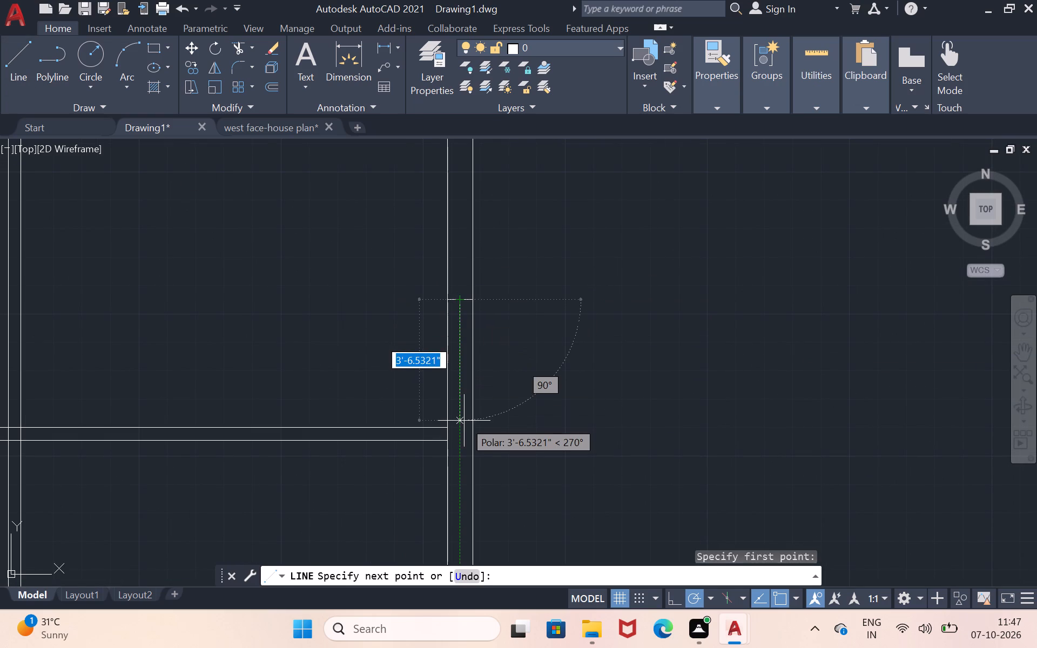
key(3)
key(apostrophe)
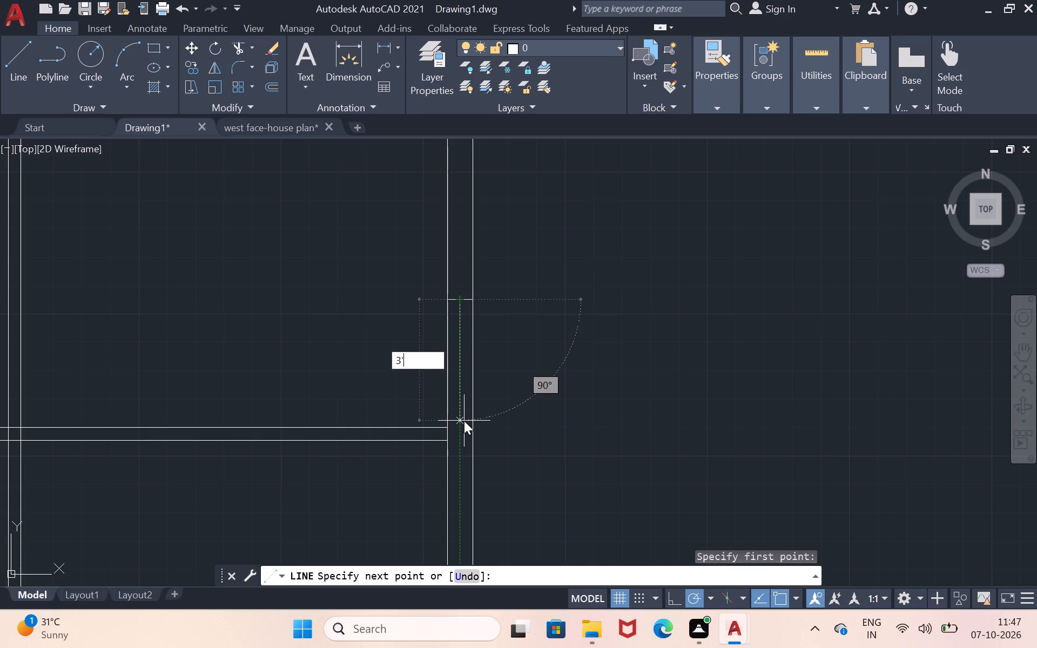
text(0")
key(Return)
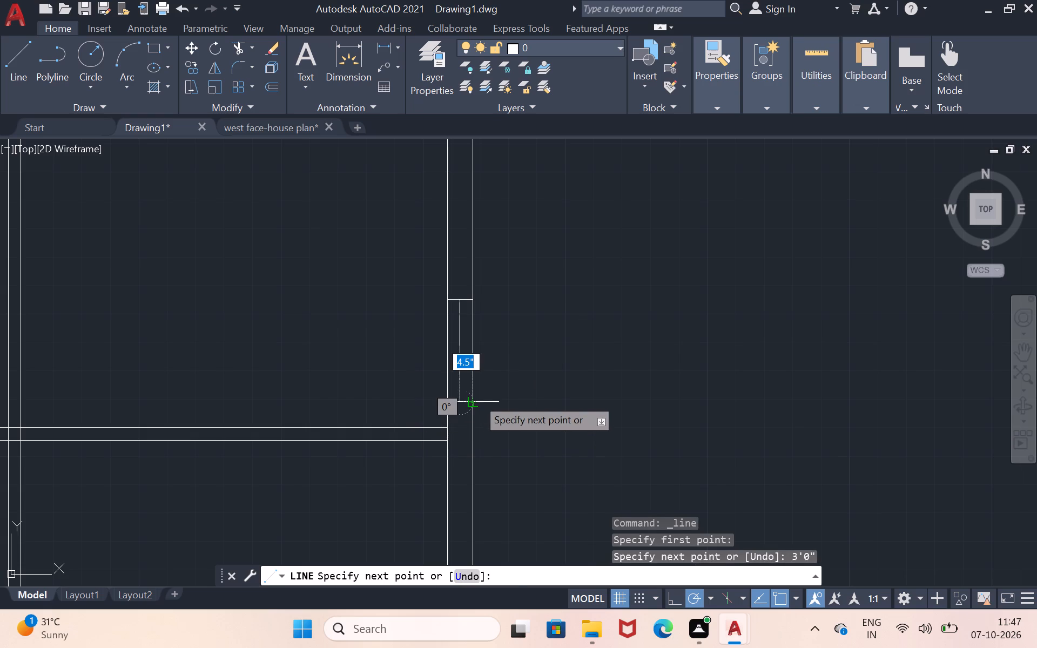
click(477, 398)
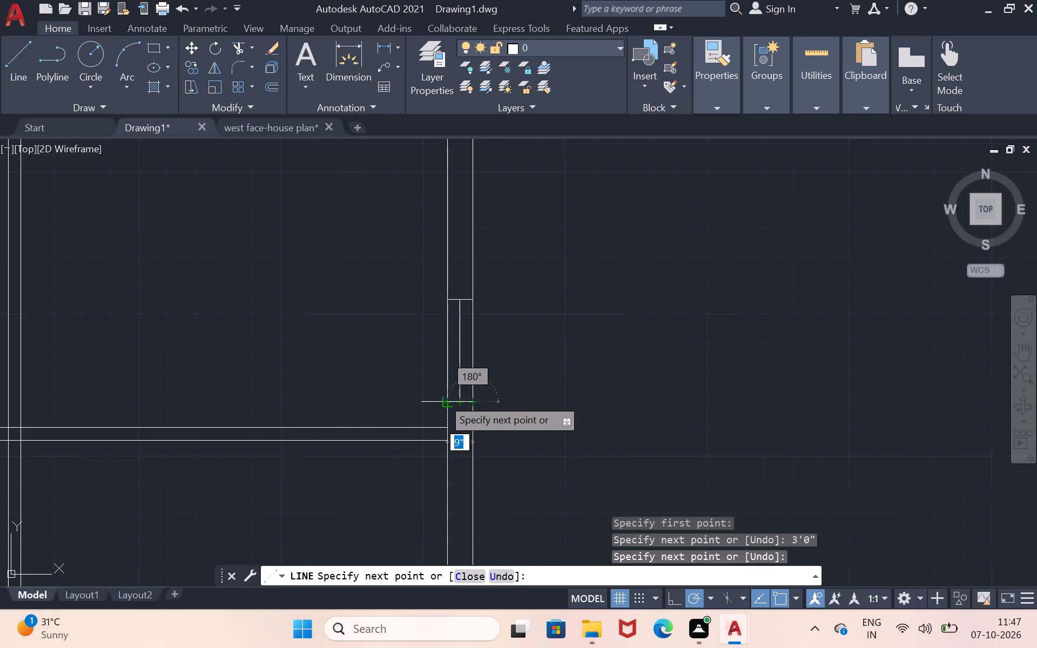
click(443, 398)
key(Return)
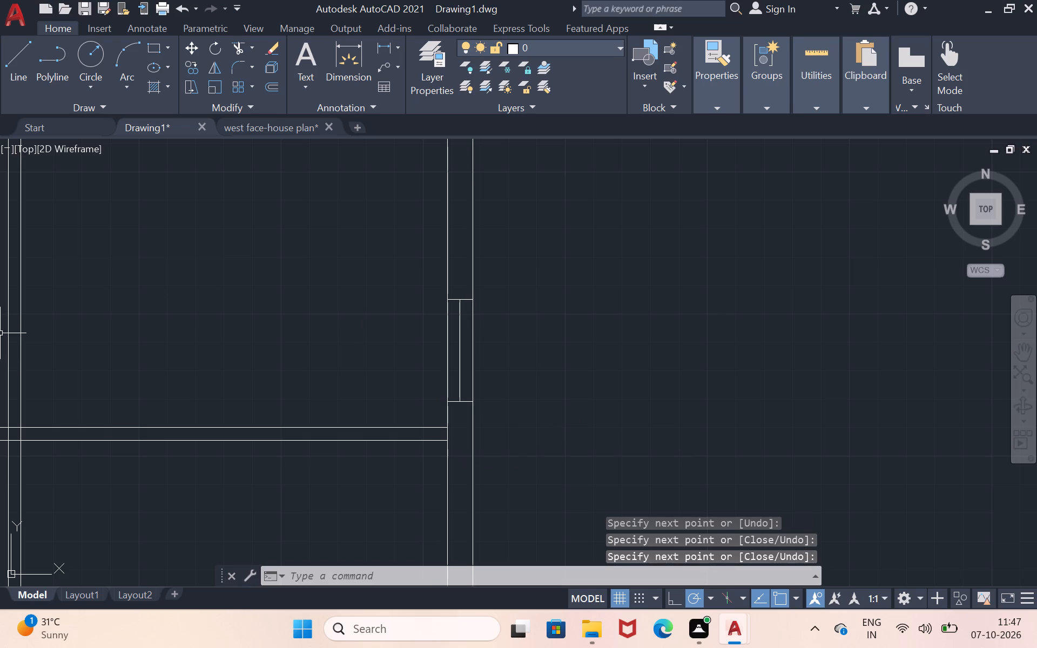
Examine the plan's southern rooms and west wall to locate where the next window goes.
scroll(587, 250, down, 3)
scroll(586, 152, down, 2)
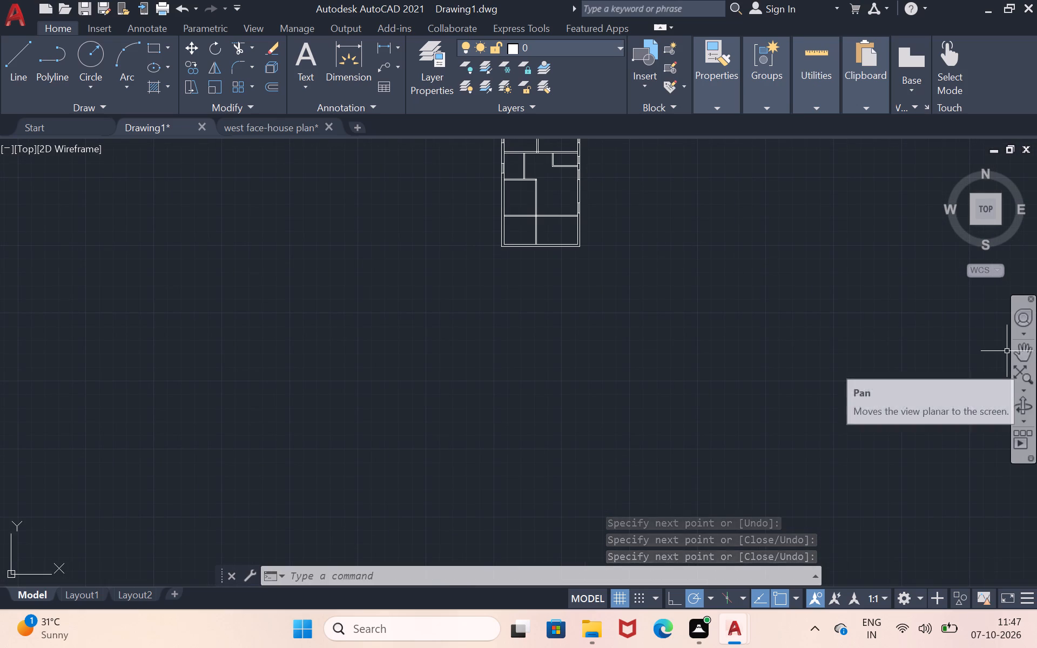
click(1027, 352)
drag(723, 267, 726, 380)
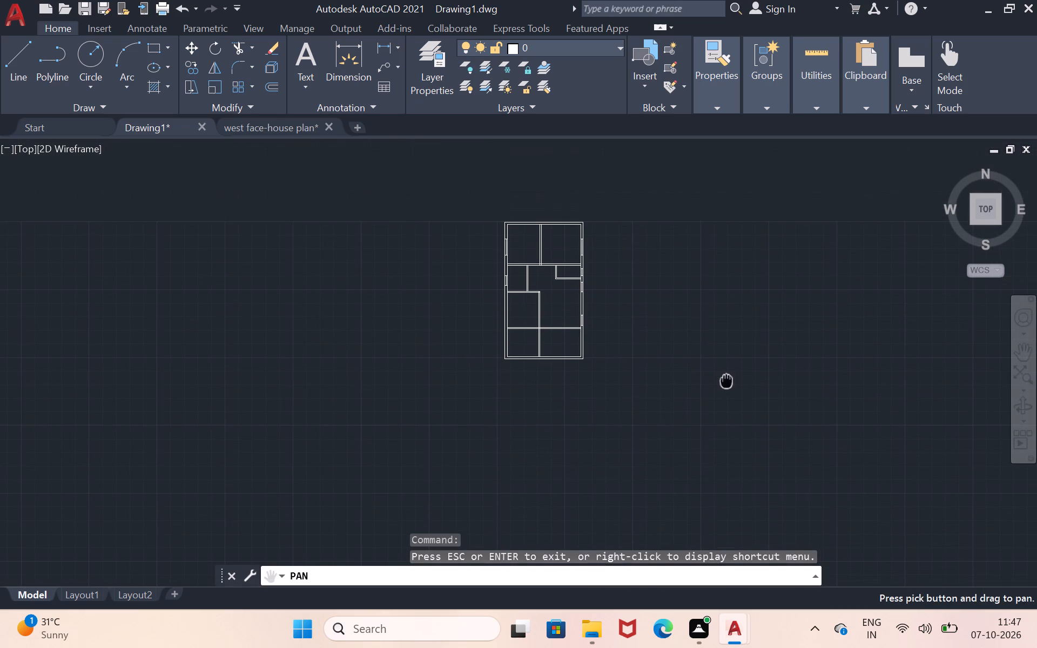
drag(726, 380, 726, 380)
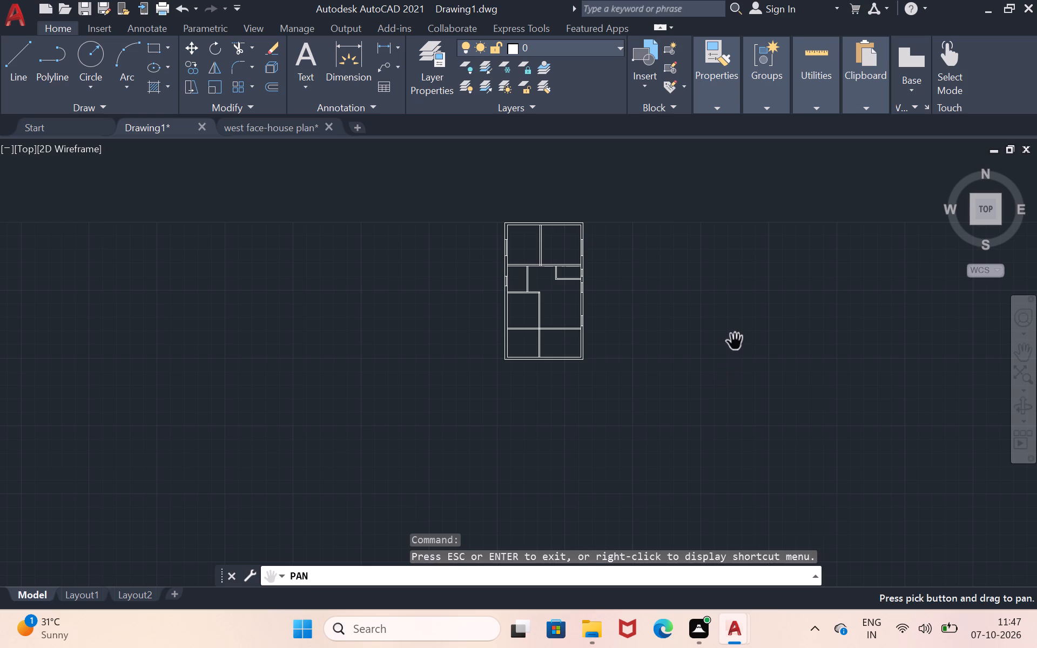
click(732, 343)
scroll(674, 322, up, 2)
drag(550, 341, 603, 295)
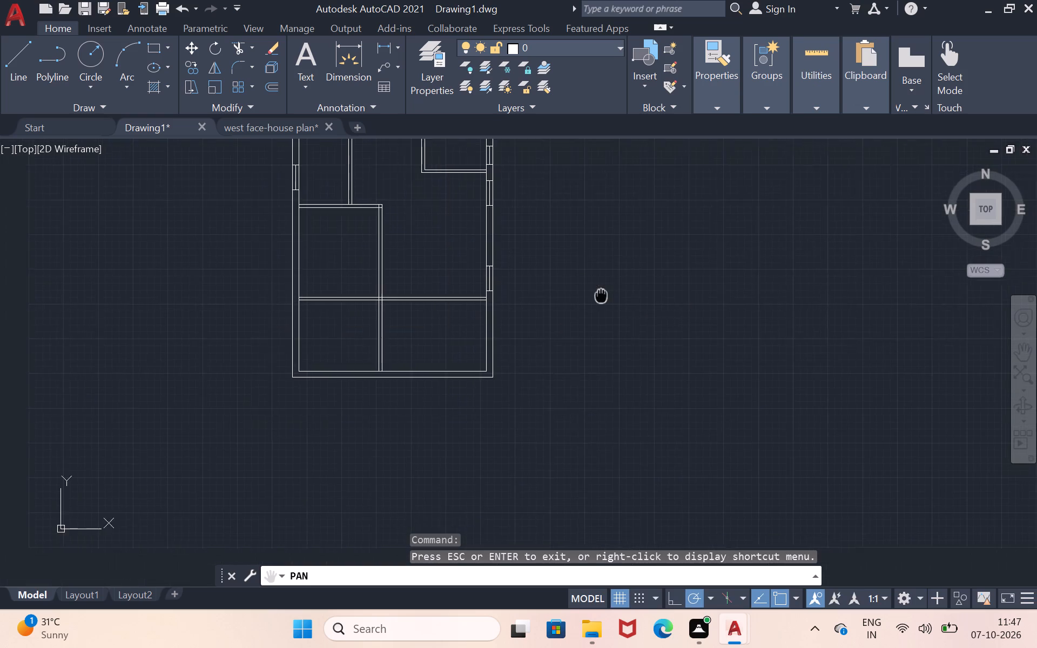
drag(603, 295, 622, 335)
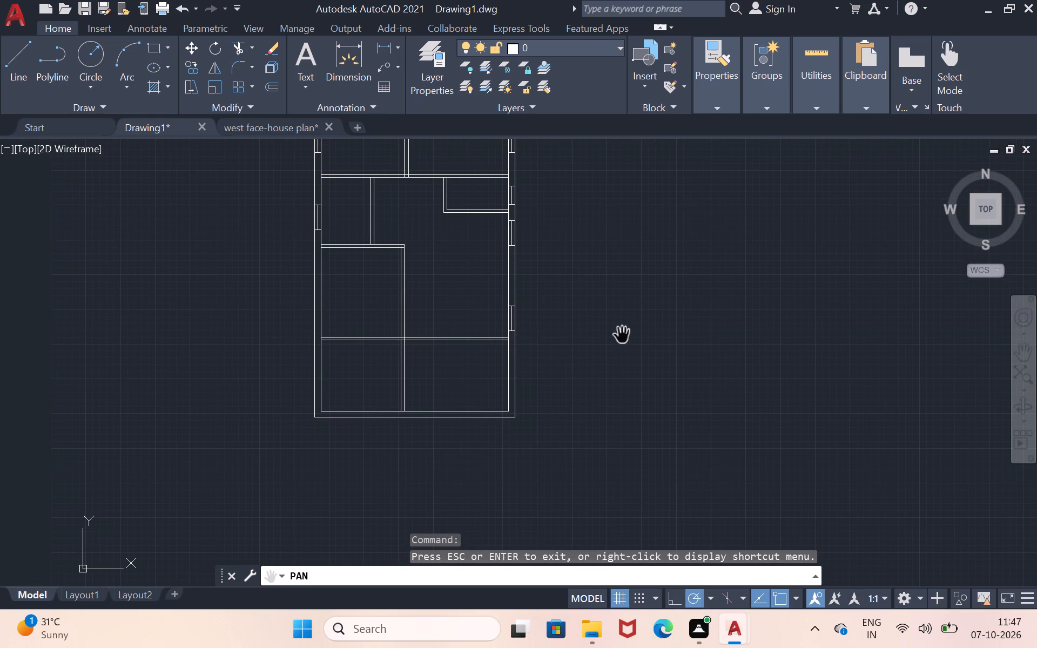
drag(622, 335, 631, 360)
scroll(631, 360, up, 1)
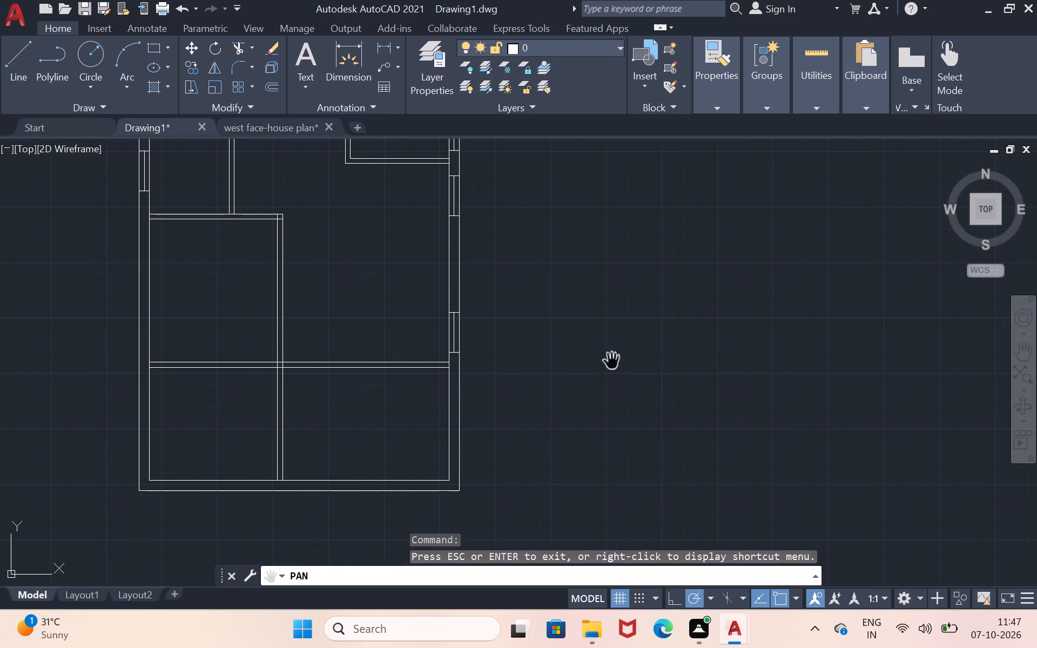
drag(623, 363, 658, 367)
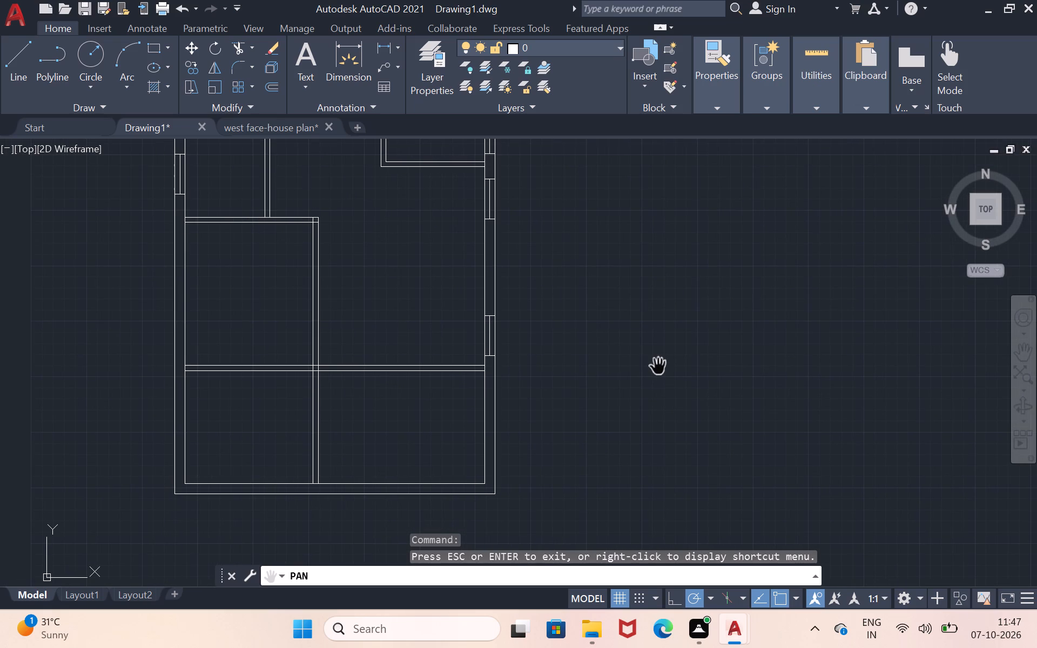
drag(658, 367, 723, 364)
drag(351, 364, 409, 388)
scroll(297, 286, up, 1)
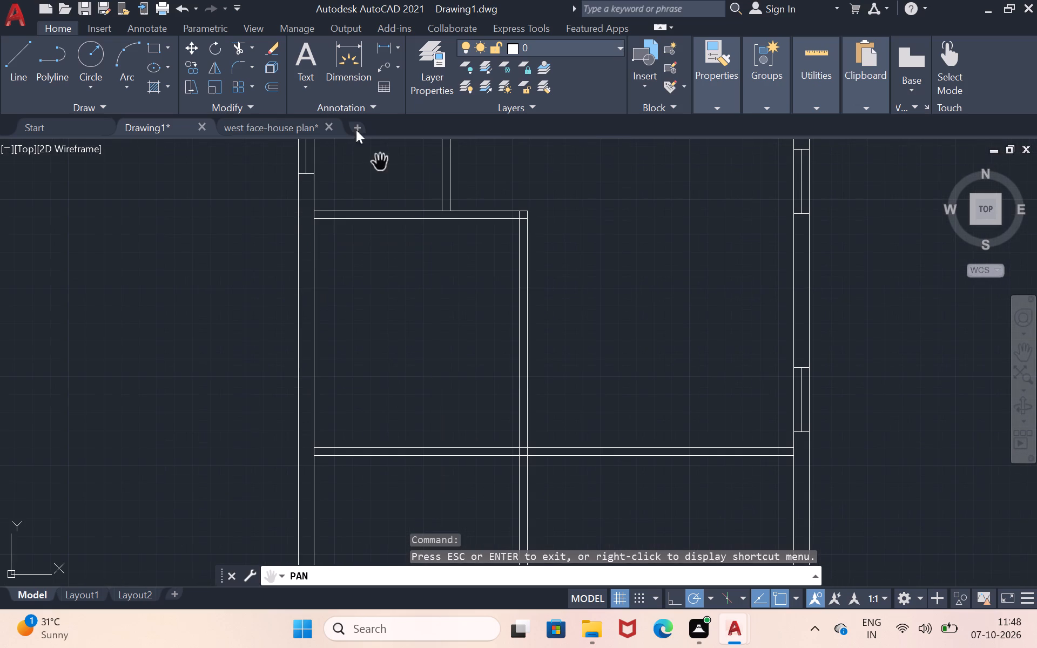
Switch to the west face-house plan drawing and measure the west wall's window and wall spacing beside Bedroom-3.
click(287, 126)
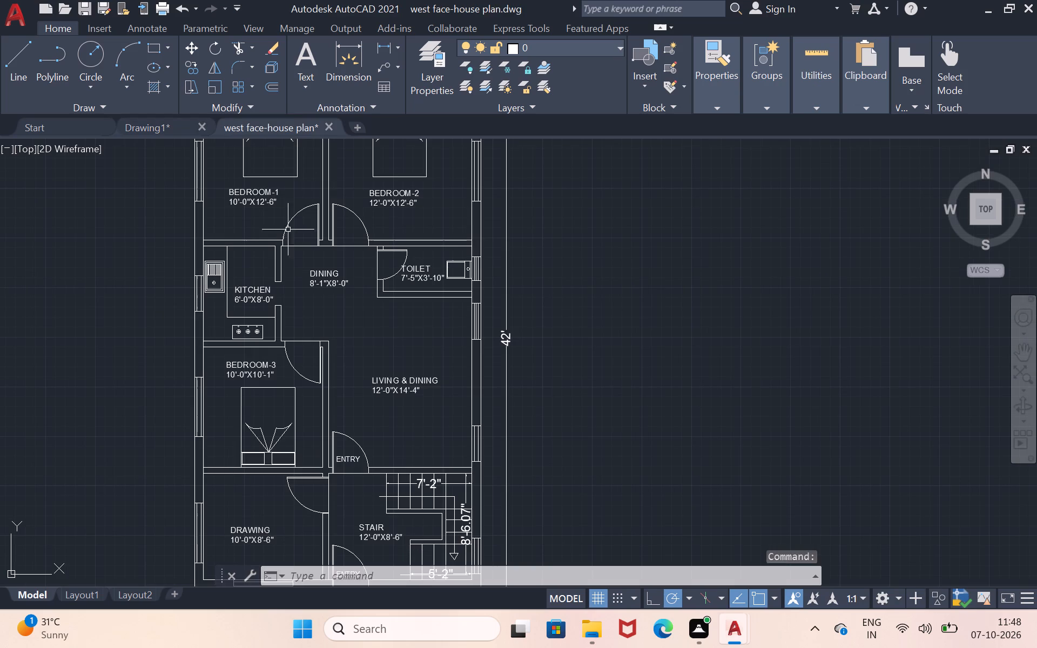
scroll(231, 361, up, 1)
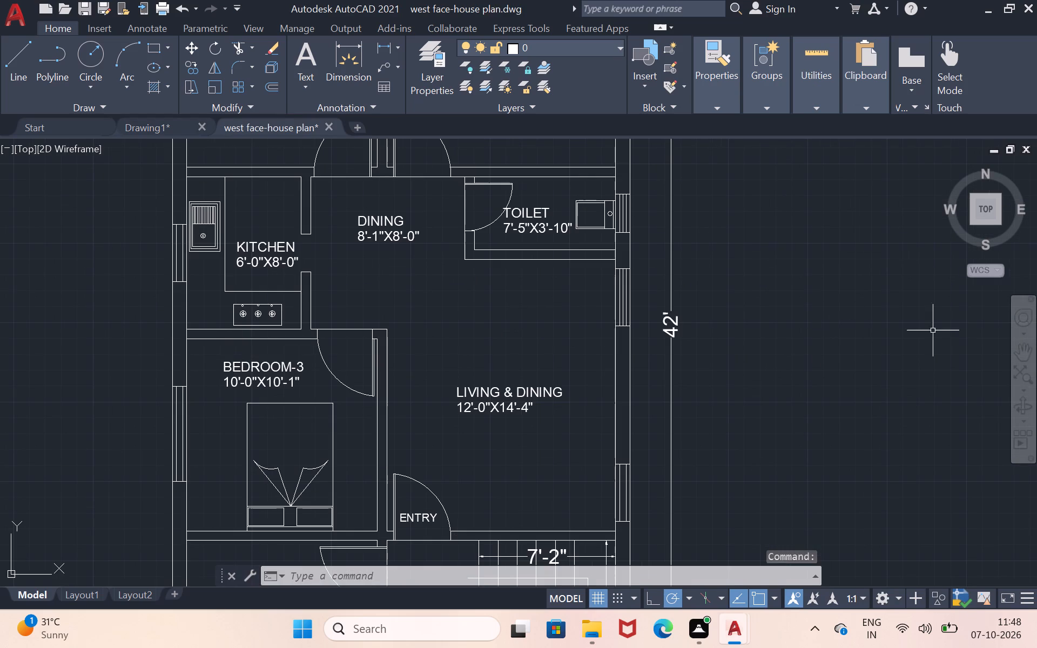
click(1026, 353)
drag(789, 395, 861, 329)
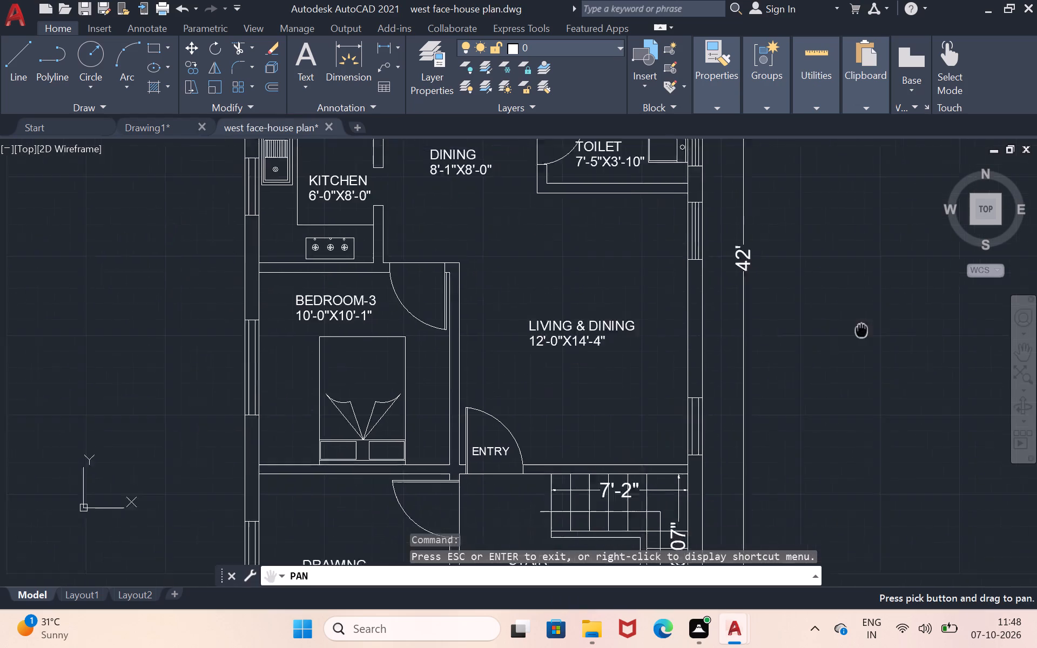
drag(861, 329, 967, 247)
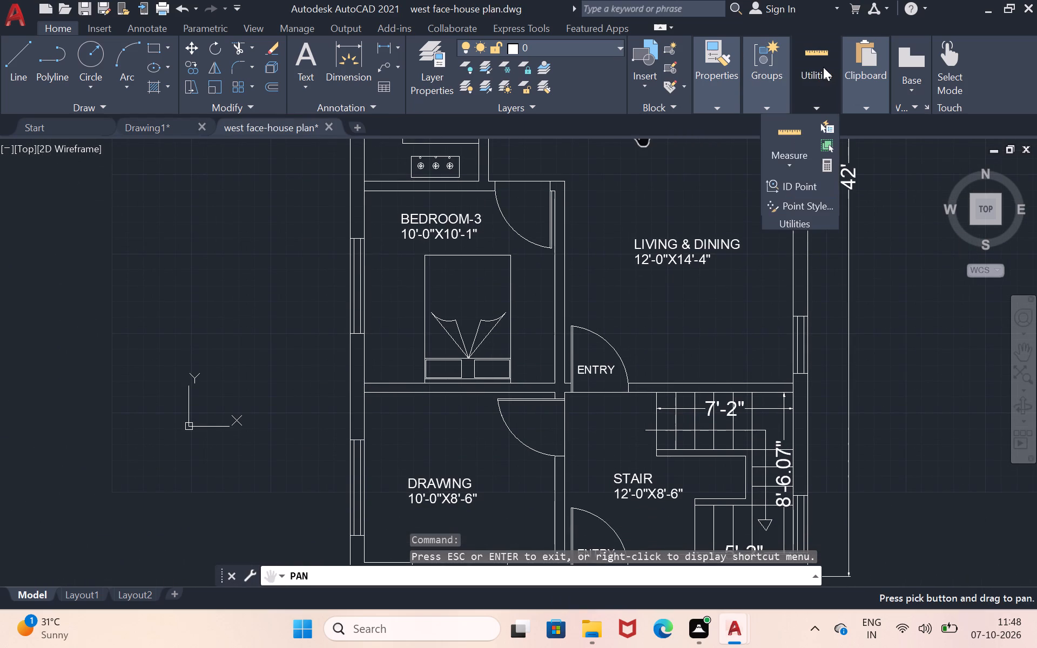
click(820, 67)
click(791, 132)
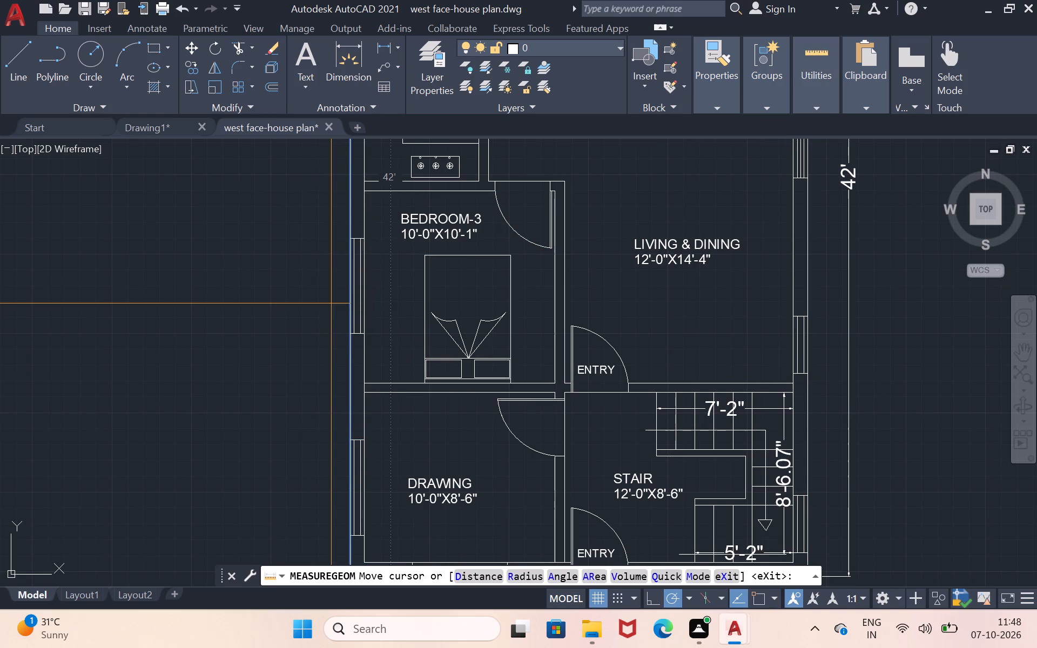
scroll(366, 186, down, 1)
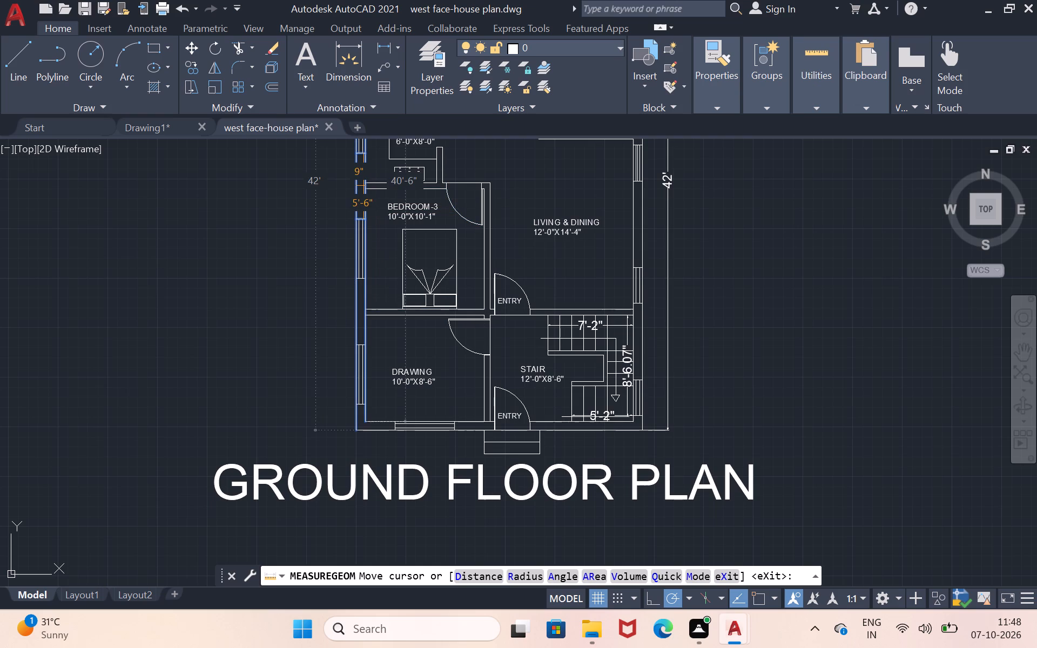
scroll(362, 186, up, 2)
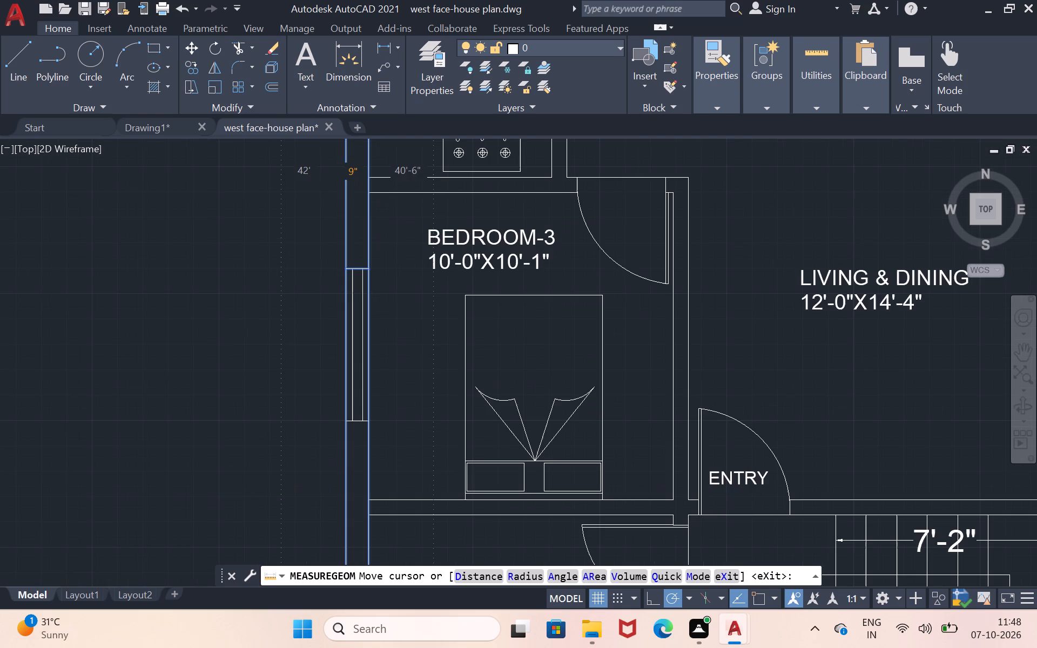
scroll(361, 165, up, 1)
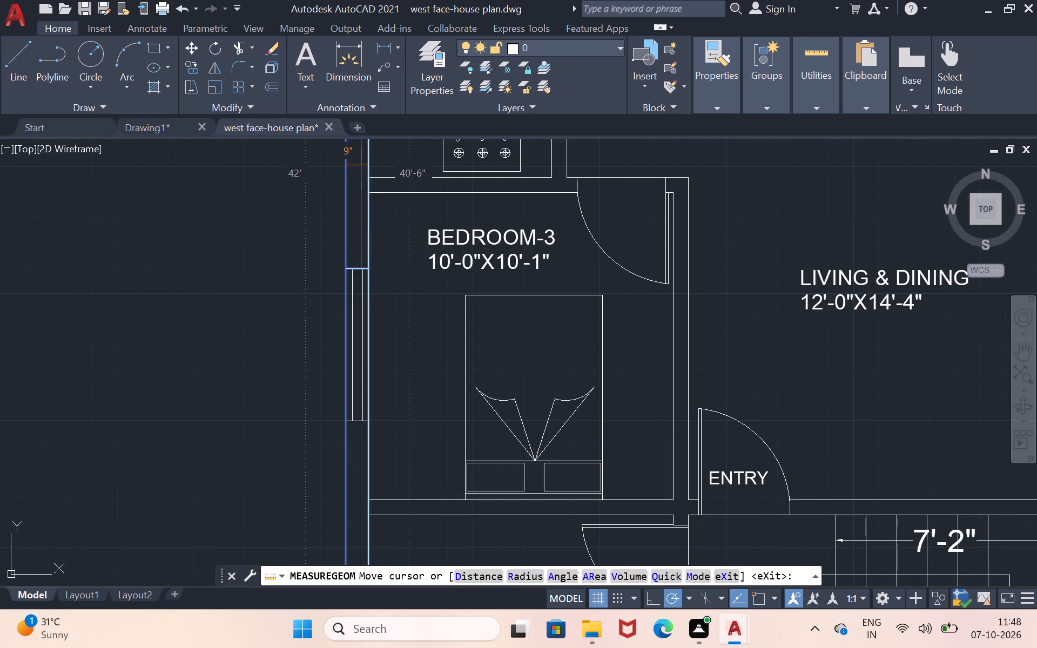
scroll(361, 165, down, 3)
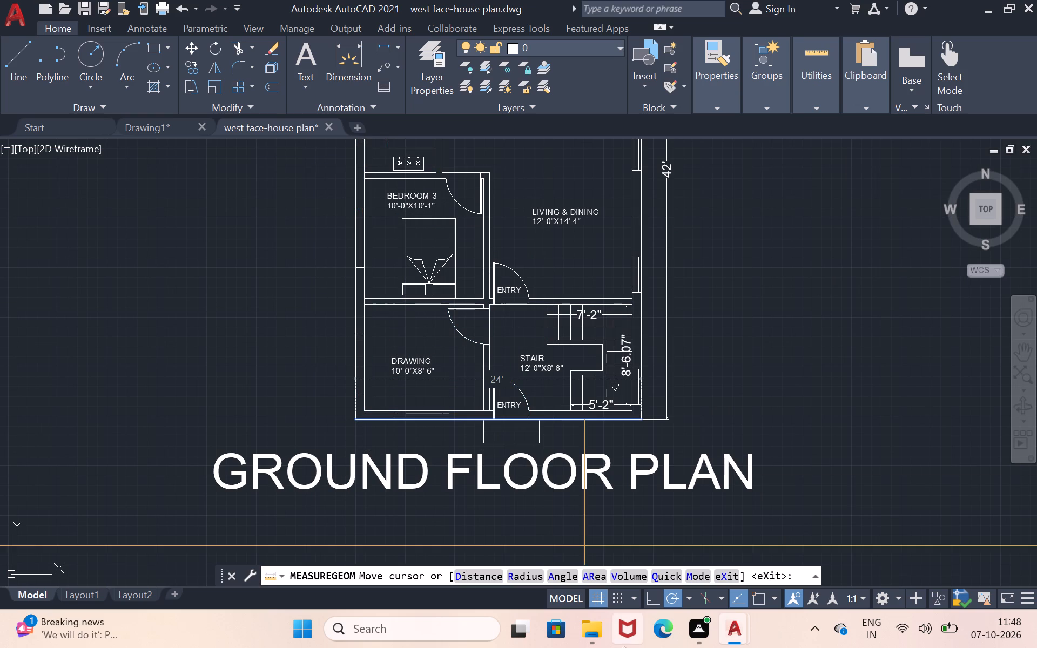
Switch back to the Drawing1 drawing.
double_click(163, 122)
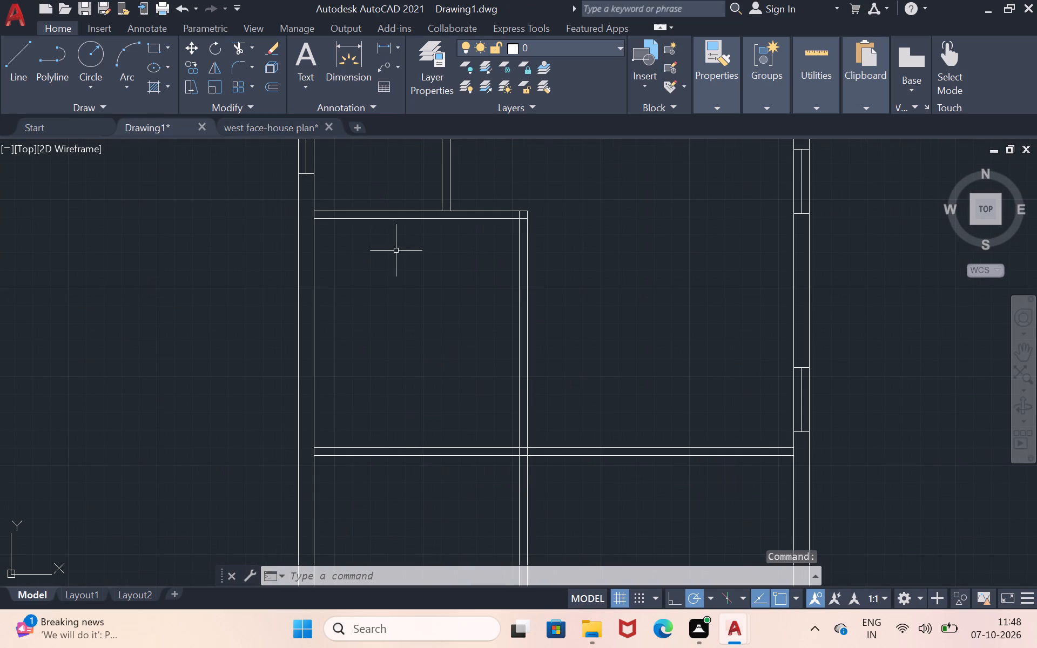
Draw a 5'6" spacing line down the west wall's middle from the window's lower cross line, and end it with a line across the wall.
click(21, 62)
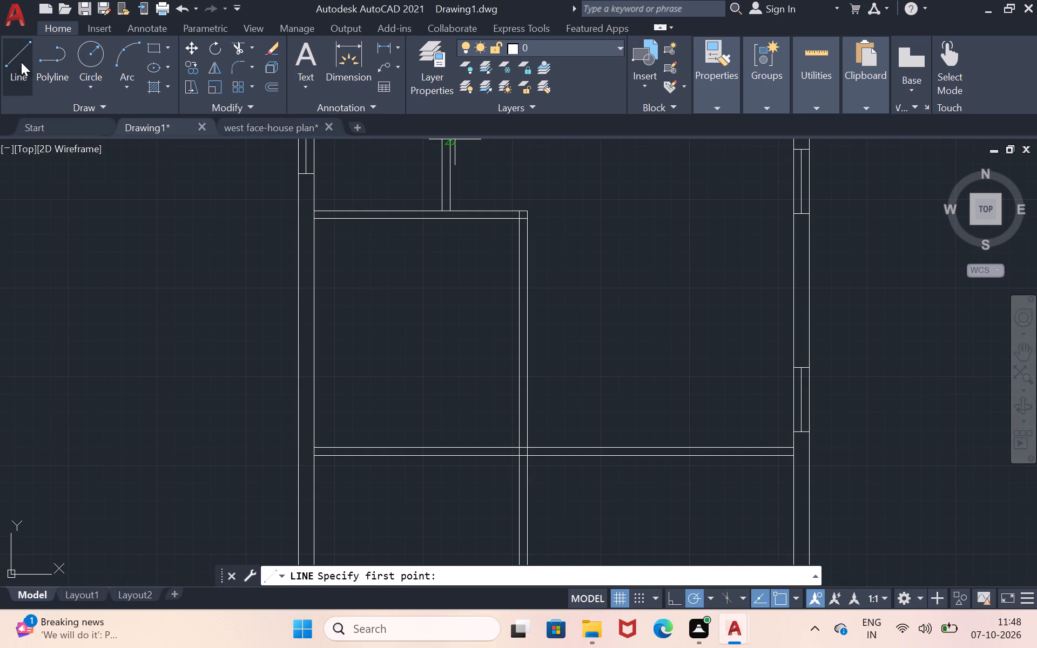
click(304, 174)
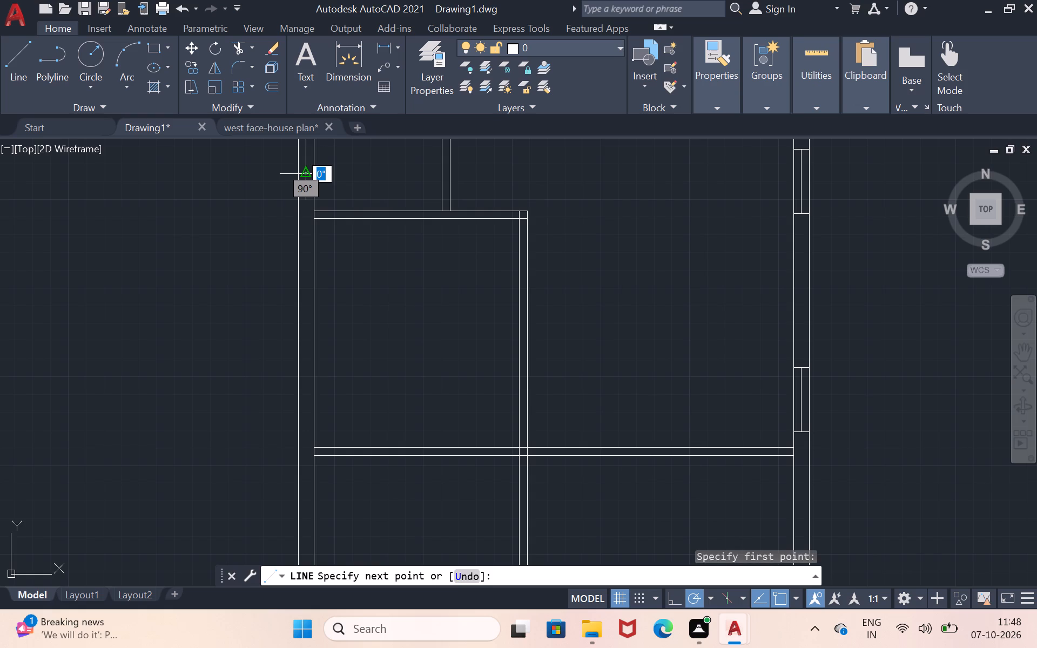
click(304, 174)
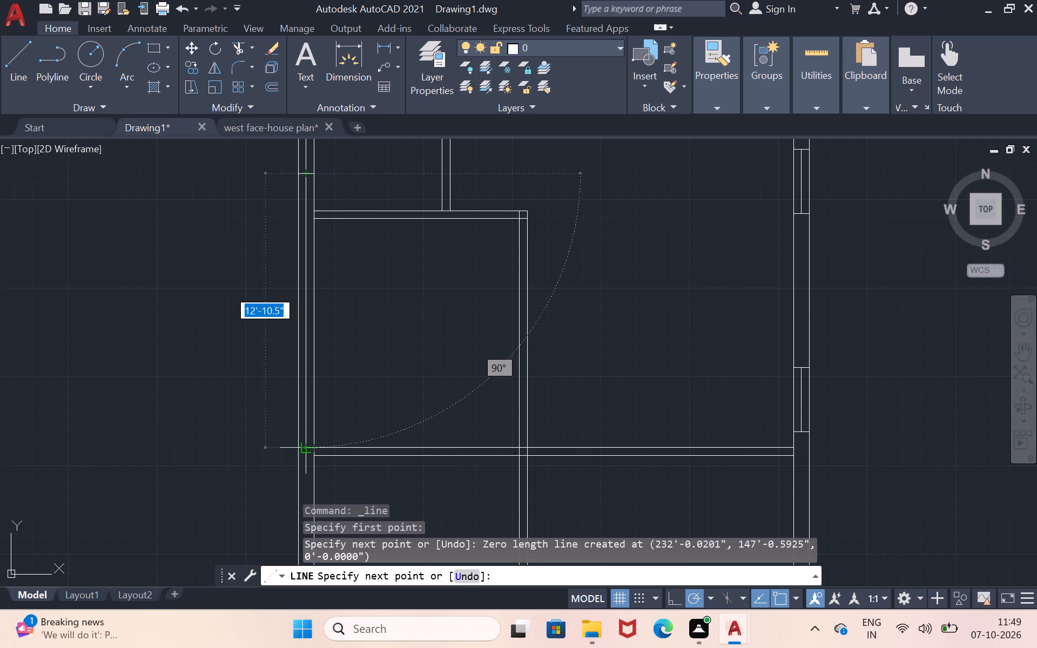
key(5)
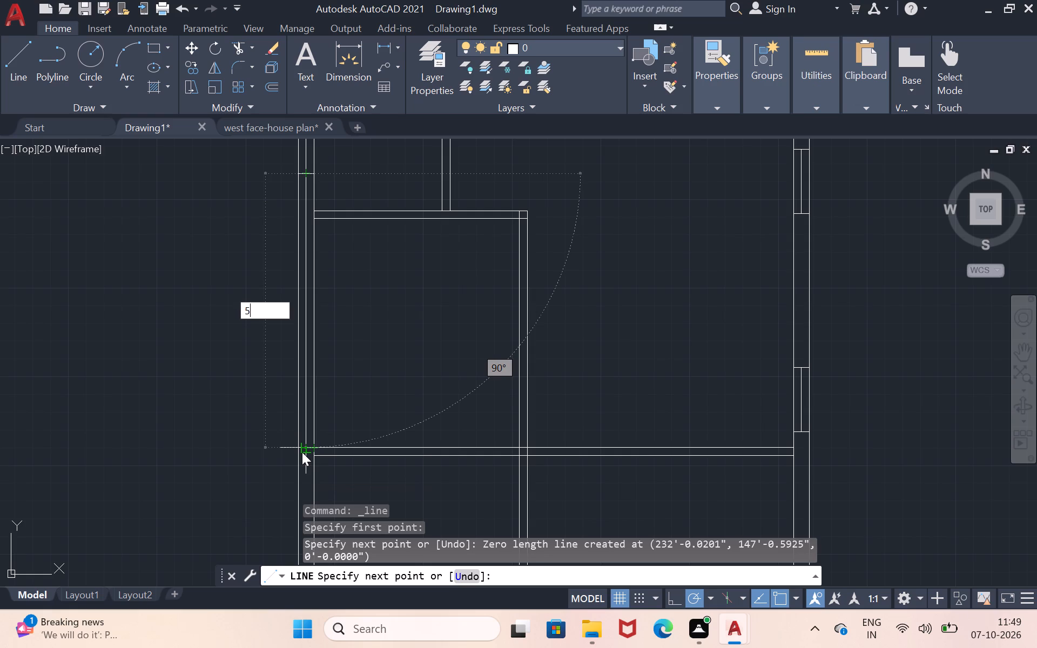
text('6")
key(Return)
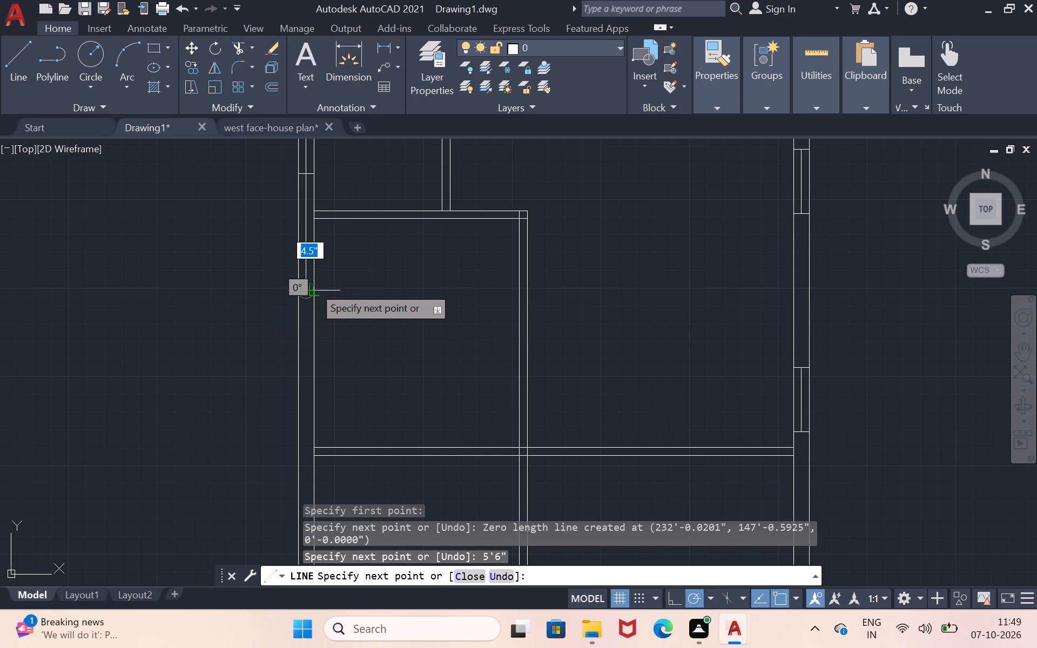
click(313, 286)
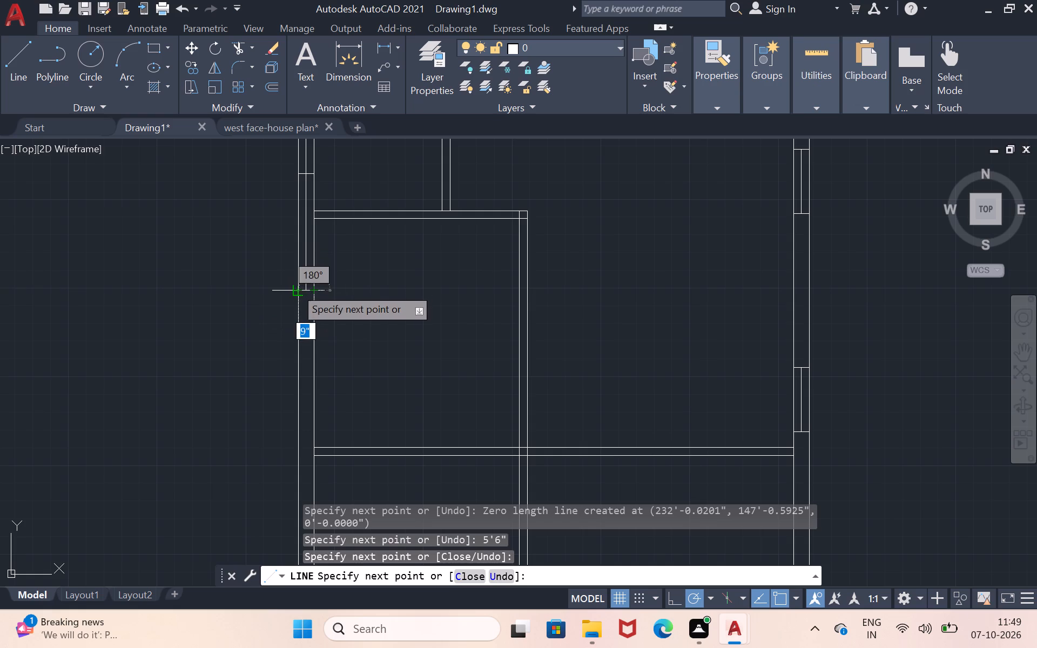
click(293, 288)
key(Return)
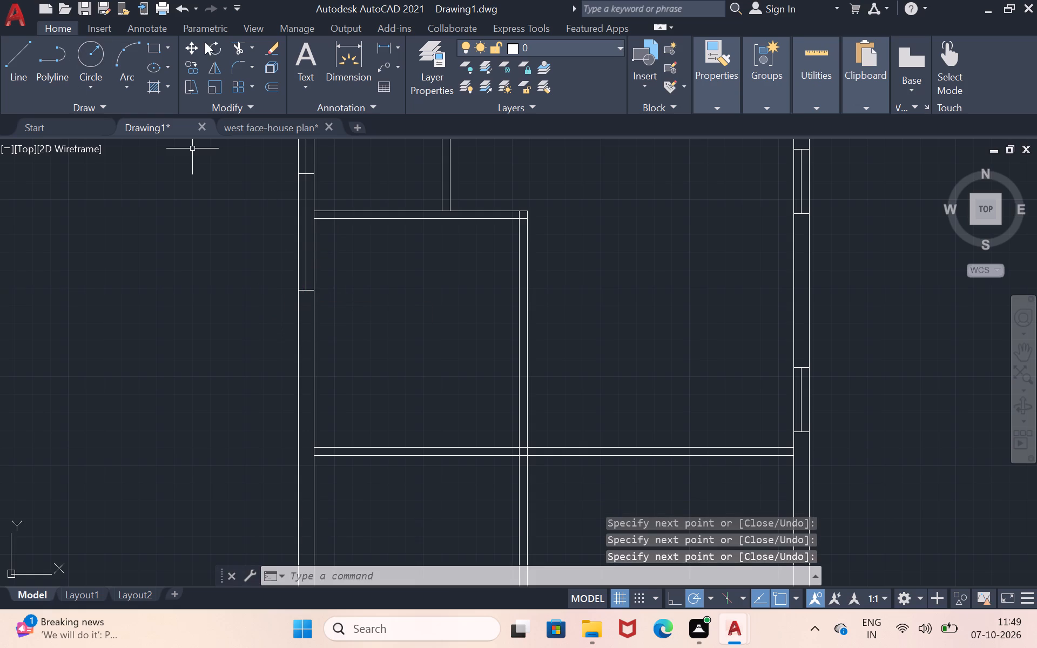
Trim away the 5'6" spacing line in the middle of the west wall.
click(238, 42)
click(307, 201)
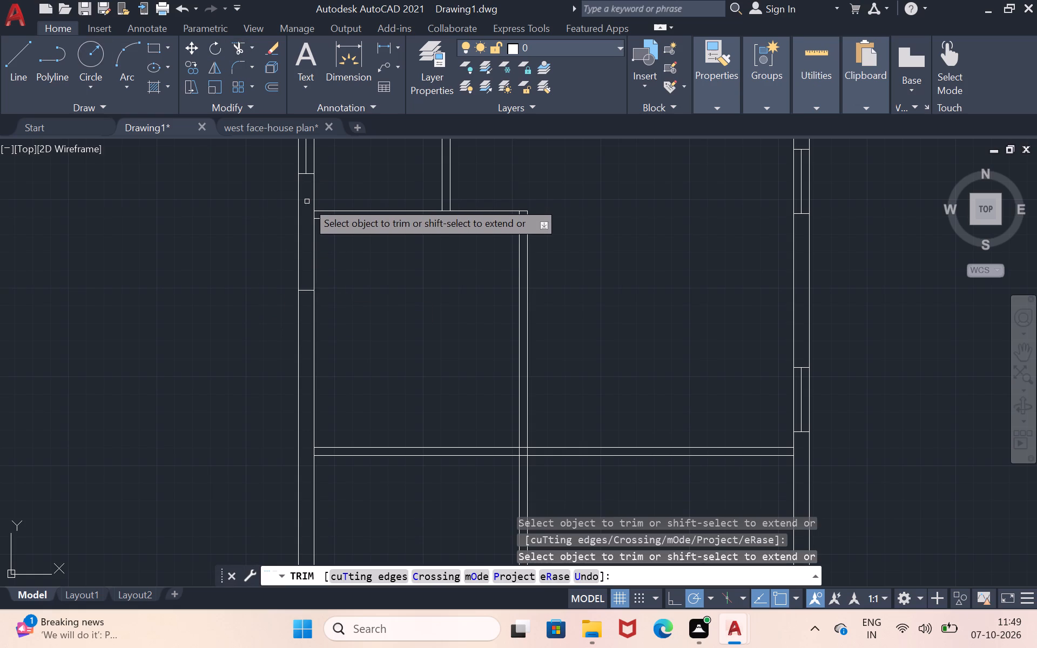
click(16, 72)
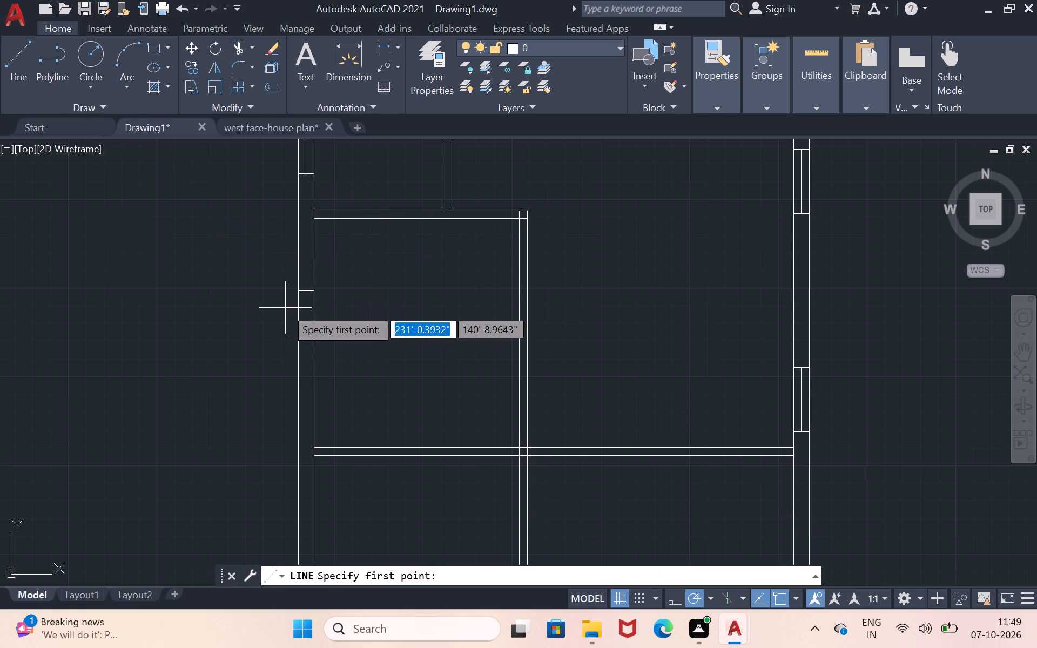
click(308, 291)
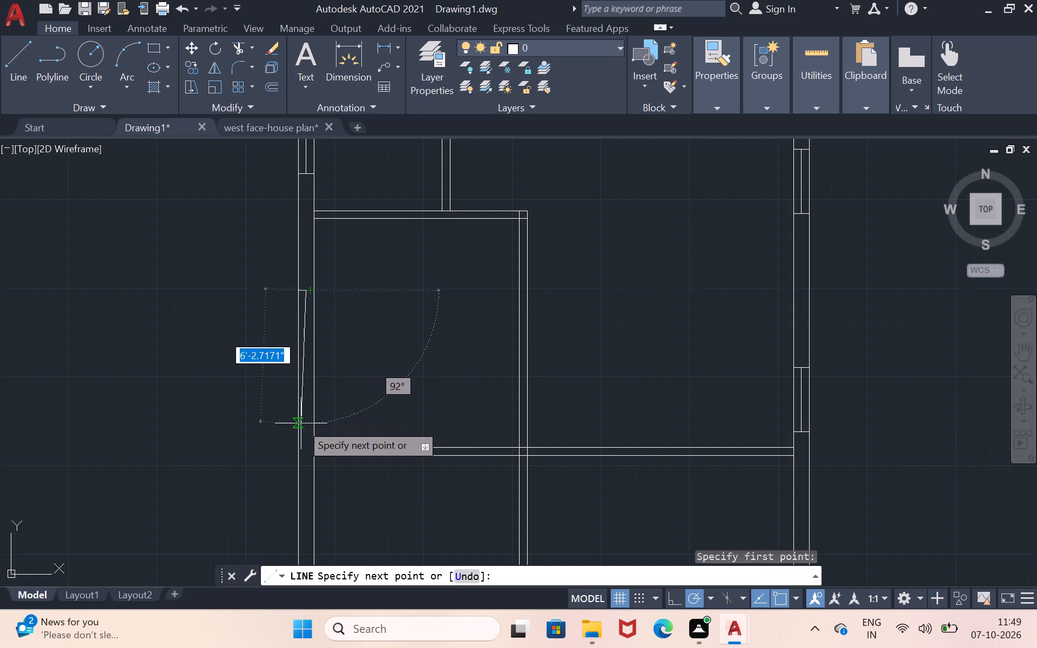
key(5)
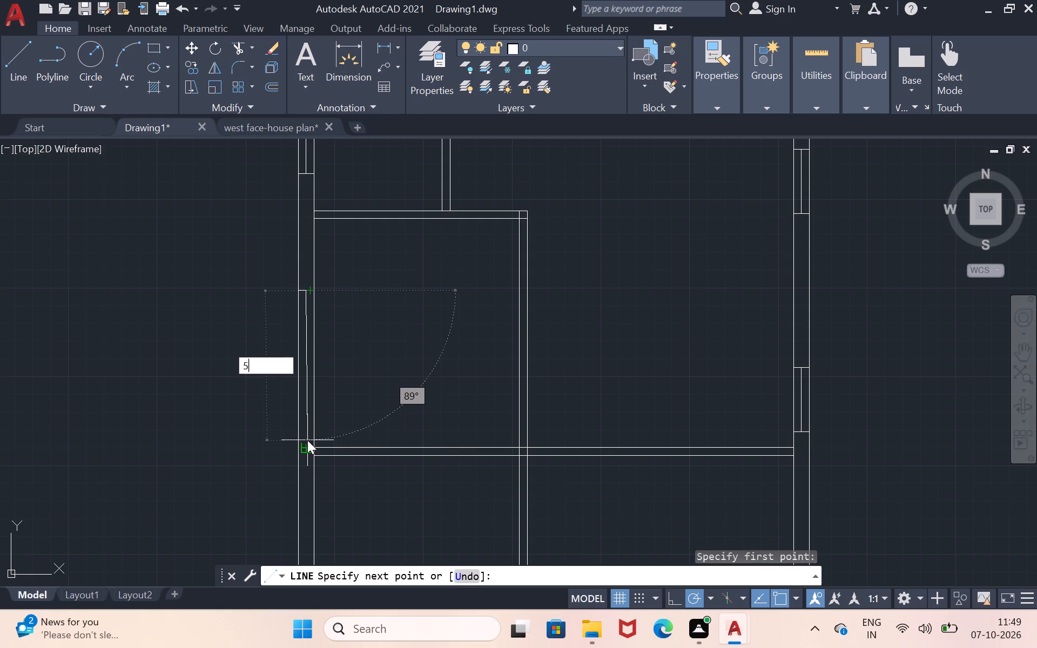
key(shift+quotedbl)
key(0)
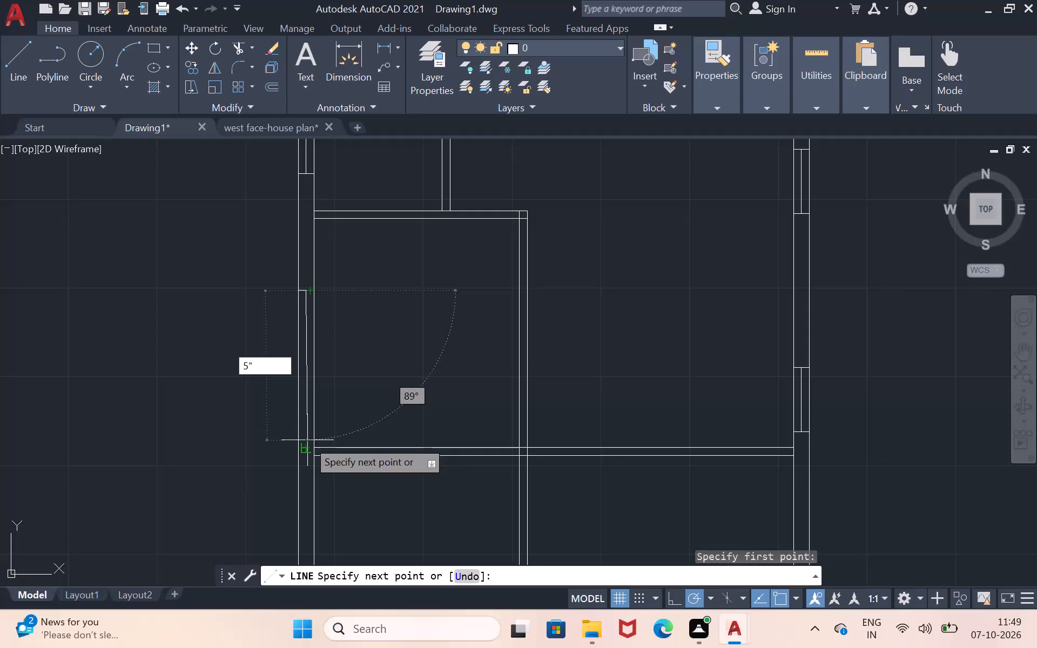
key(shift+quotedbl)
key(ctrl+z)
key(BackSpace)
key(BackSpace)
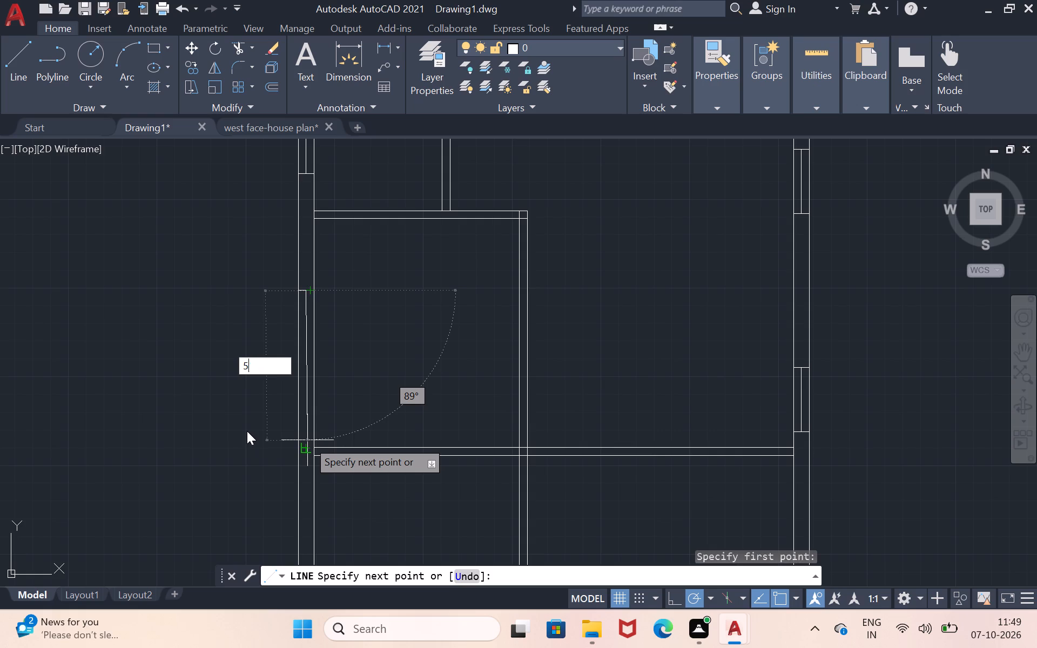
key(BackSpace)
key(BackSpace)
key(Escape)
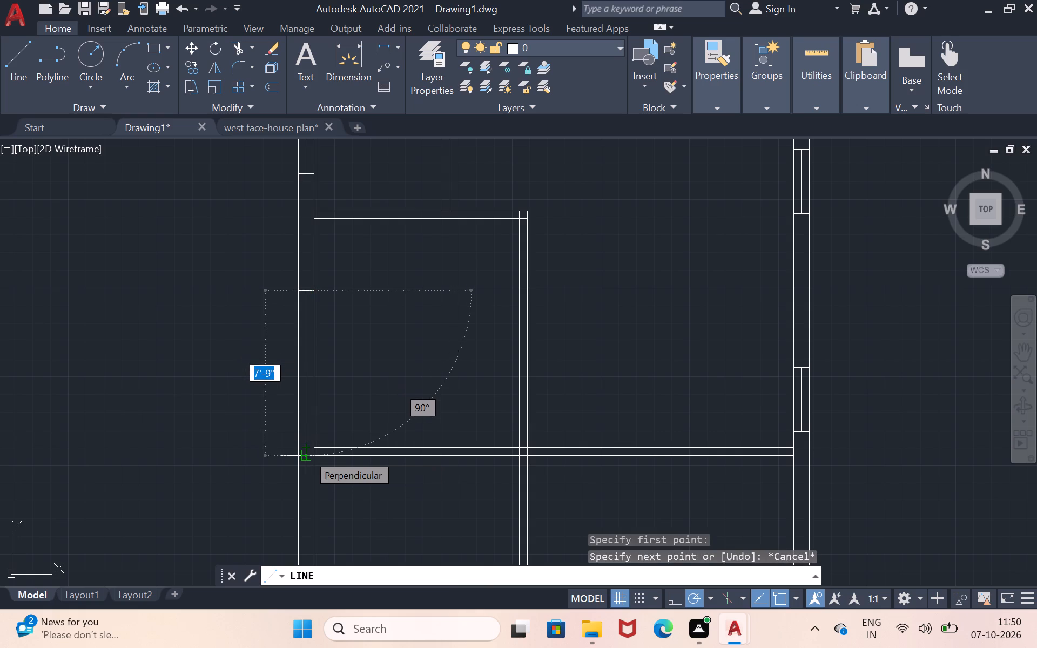
Draw a 5'0" window centre line down the west wall's middle from the lowest cross line, and close its end with a line across the wall.
key(3)
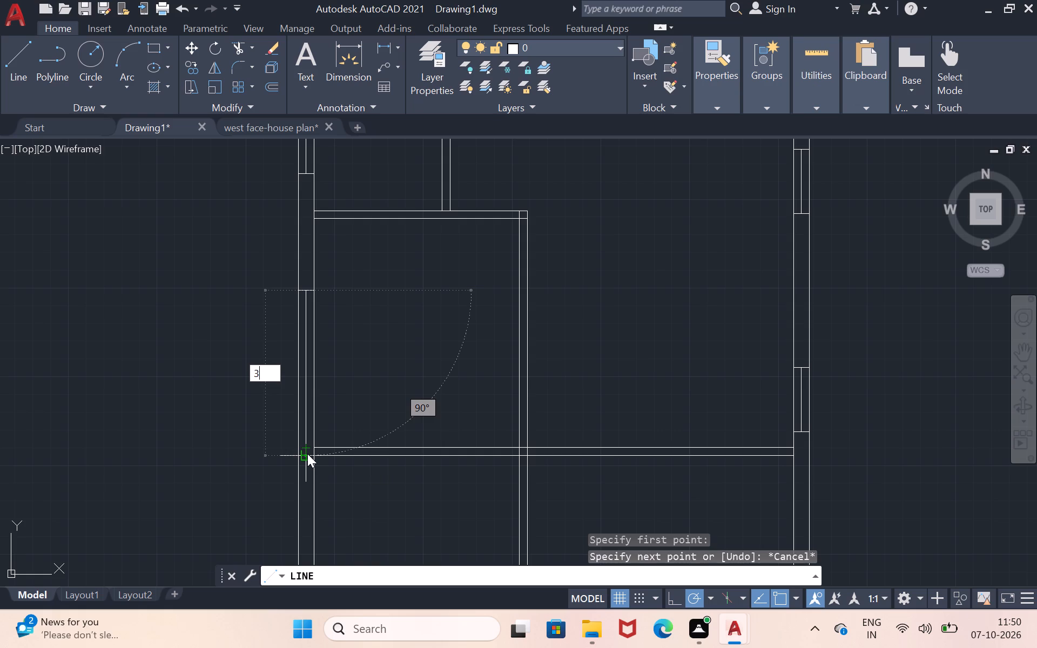
key(BackSpace)
key(5)
text('0)
key(shift+quotedbl)
key(Return)
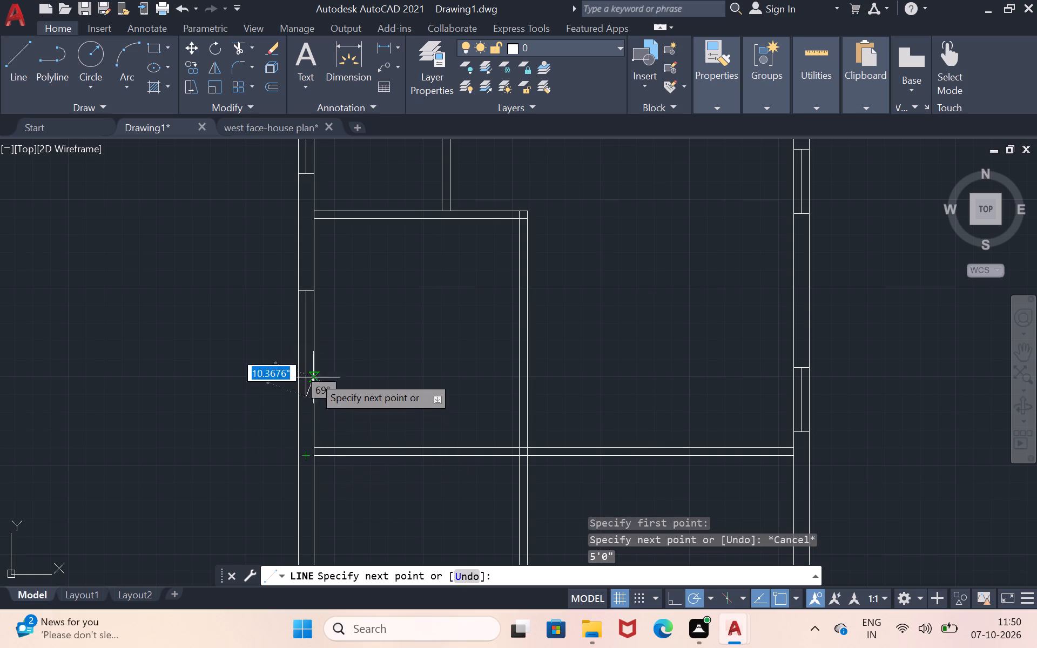
click(319, 394)
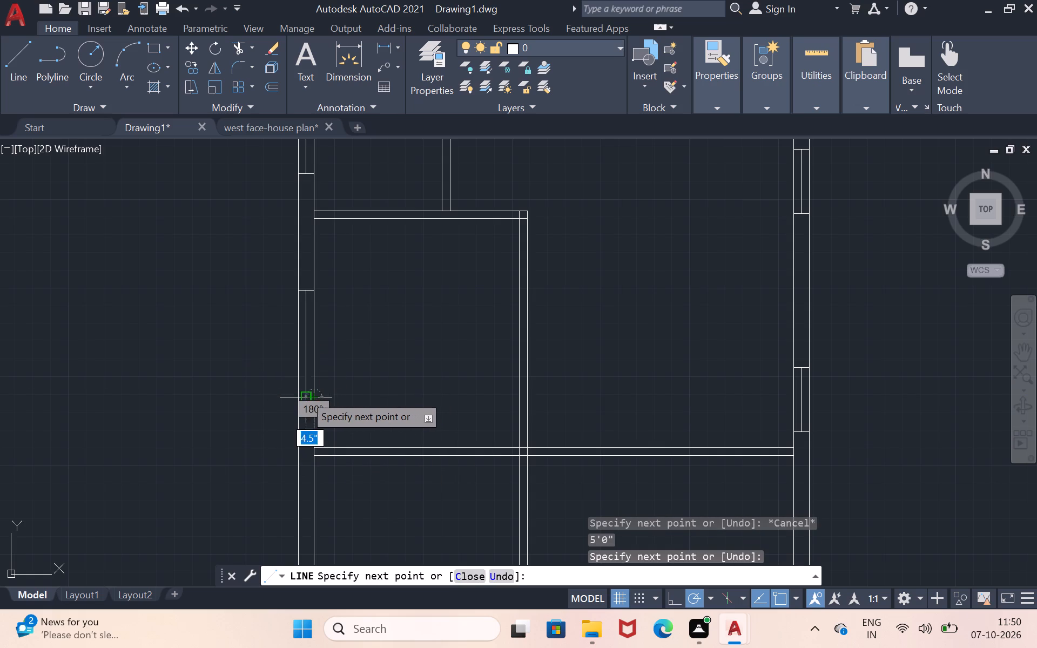
click(293, 395)
key(Return)
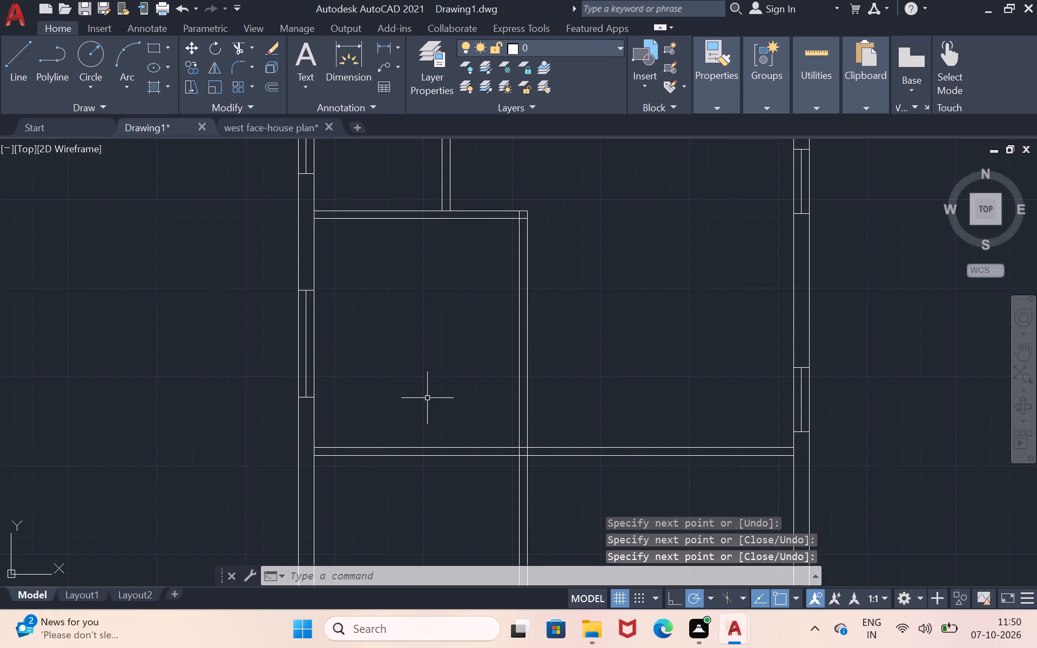
Draw a 5'7" spacing line down the west wall's middle from the 5'0" window's lower end, and end it with a line across the wall.
click(1020, 349)
drag(796, 419, 793, 408)
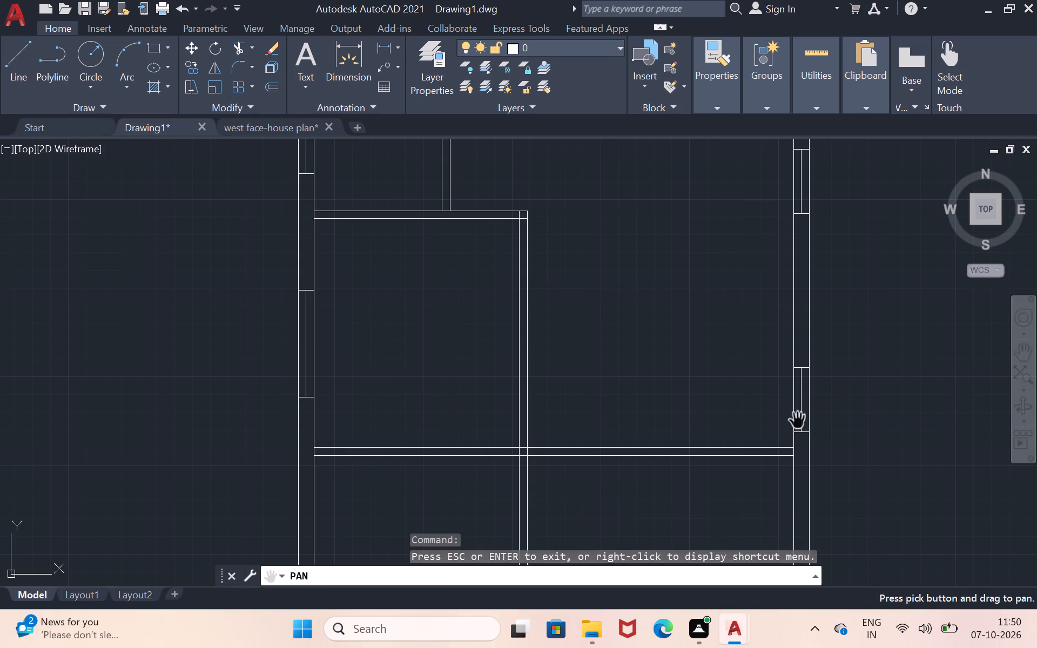
drag(793, 408, 798, 236)
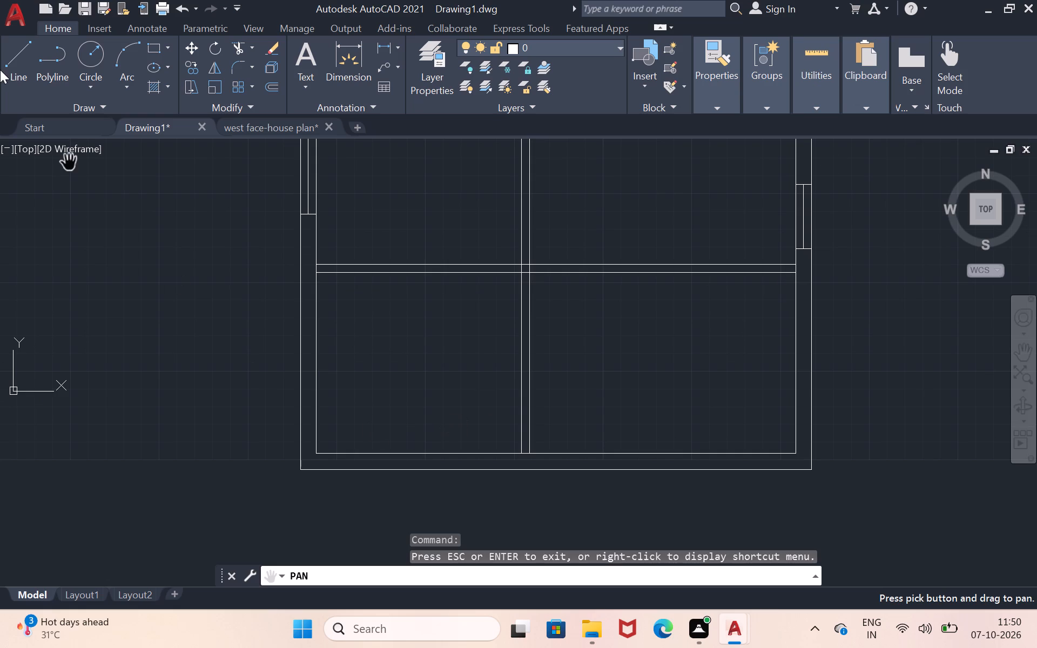
click(16, 59)
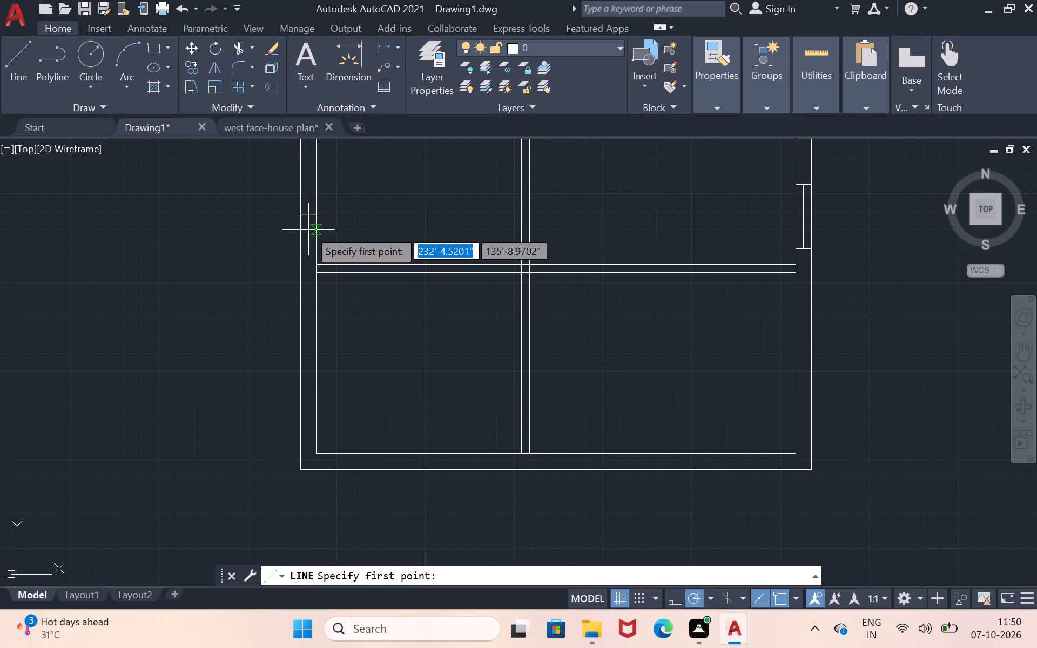
click(308, 219)
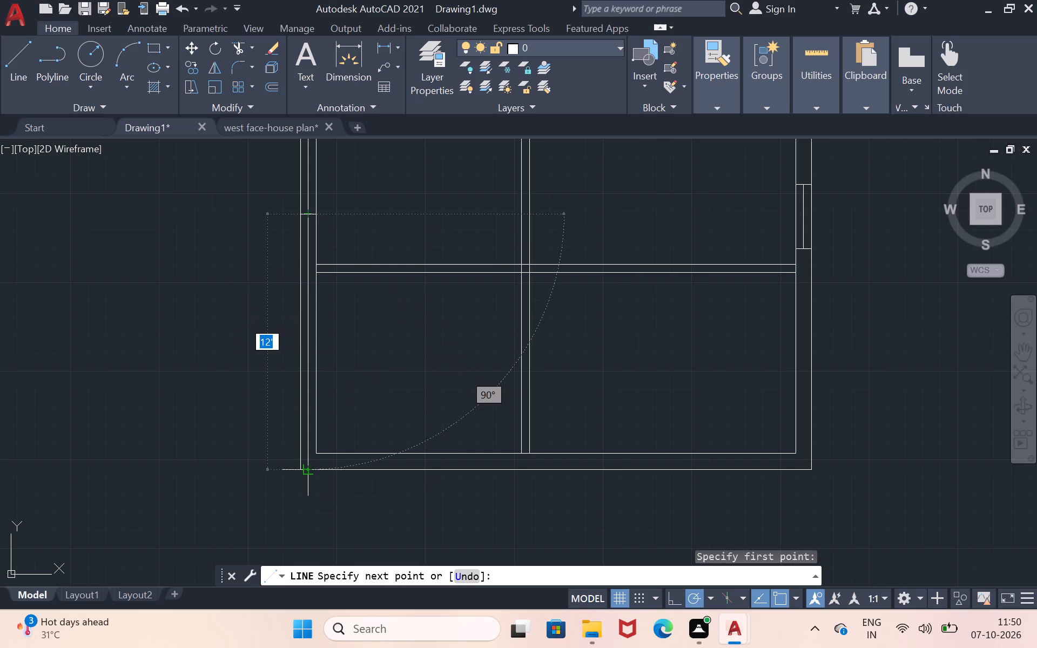
key(5)
key(apostrophe)
key(7)
key(shift+quotedbl)
key(Return)
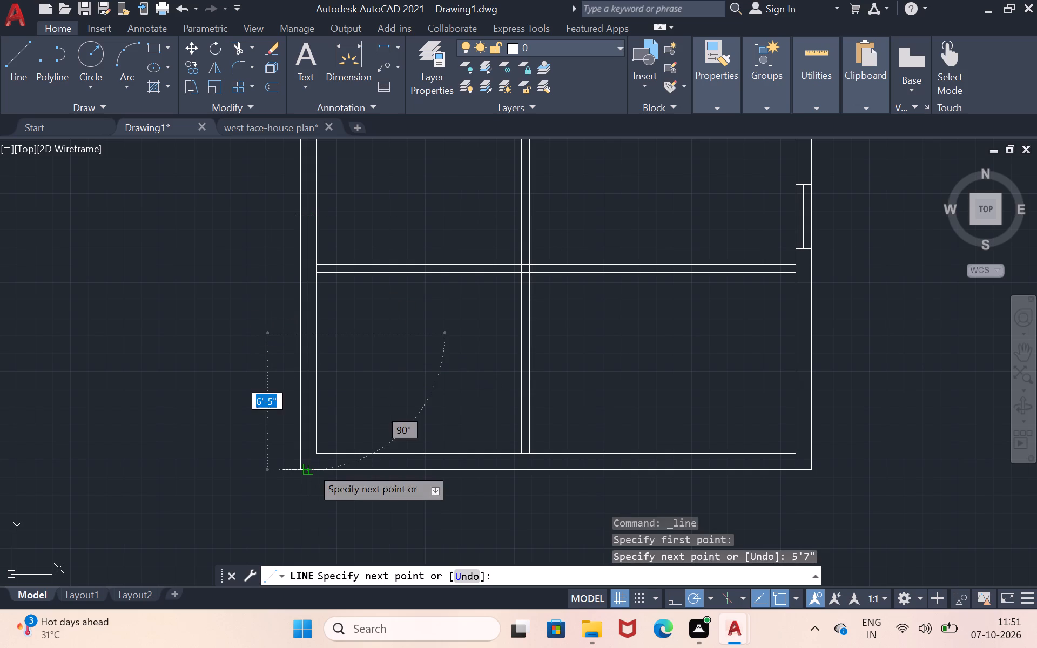
click(316, 336)
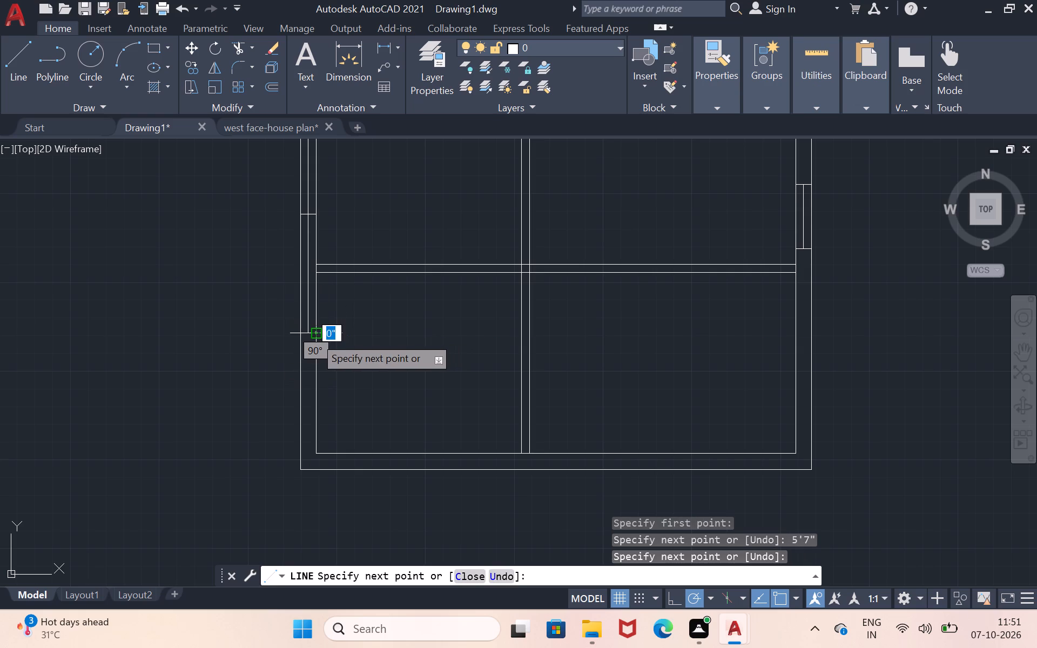
click(298, 336)
key(Return)
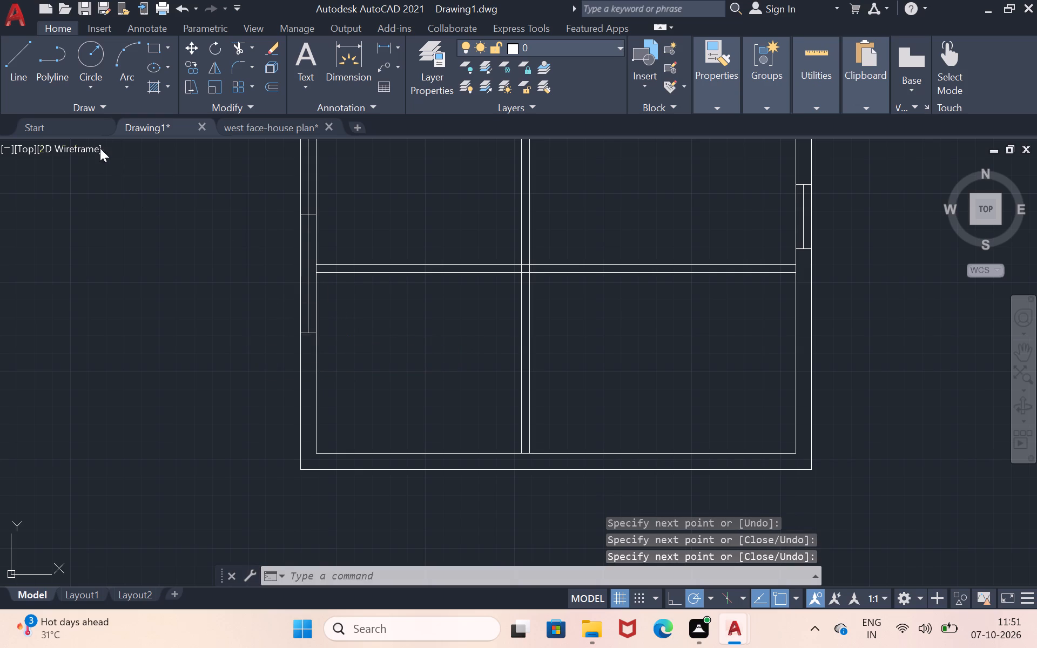
Trim away the 5'7" spacing line between the west wall's two lowest cross lines.
click(235, 48)
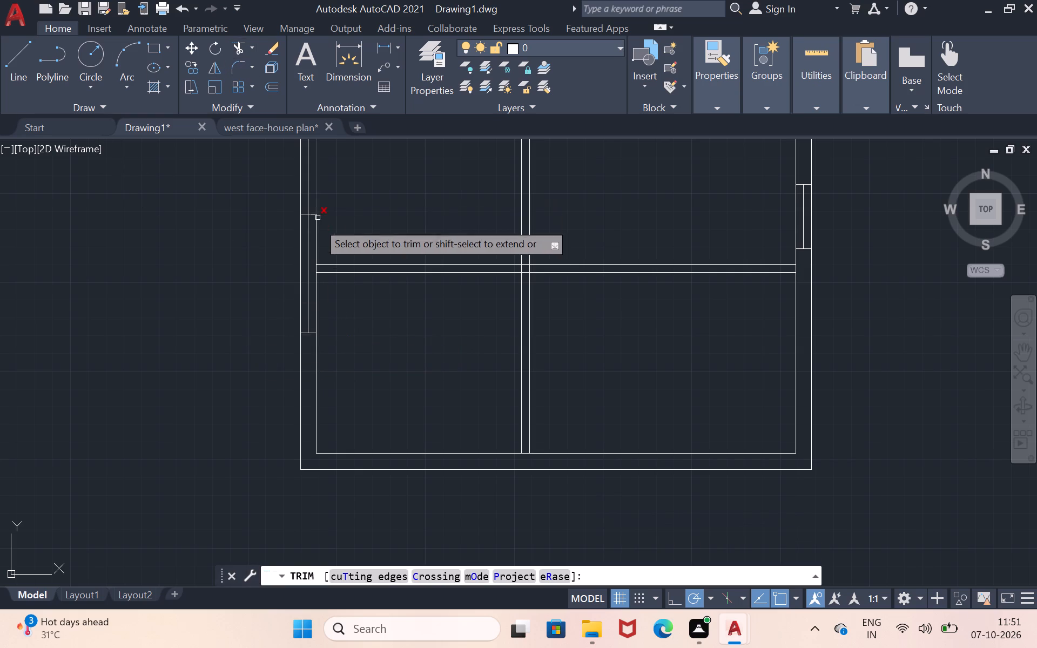
click(309, 241)
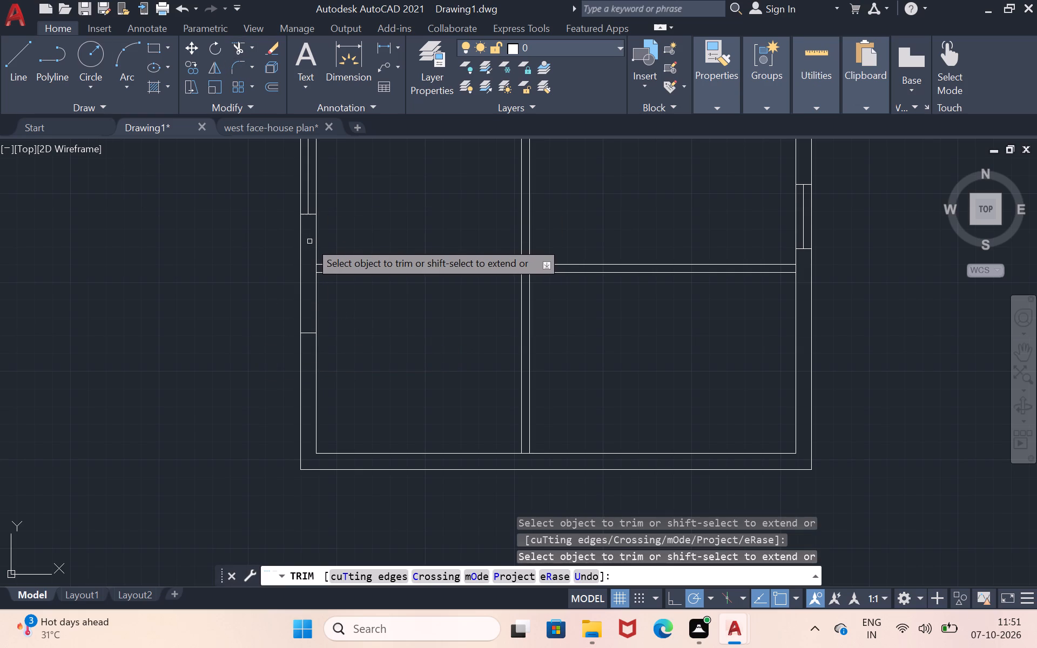
key(Return)
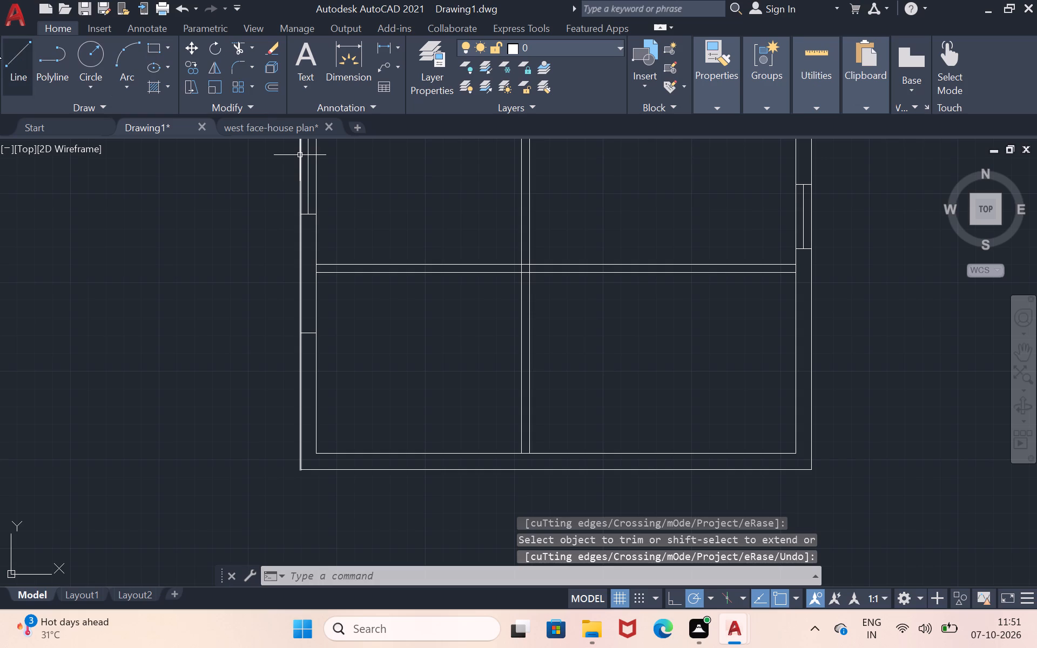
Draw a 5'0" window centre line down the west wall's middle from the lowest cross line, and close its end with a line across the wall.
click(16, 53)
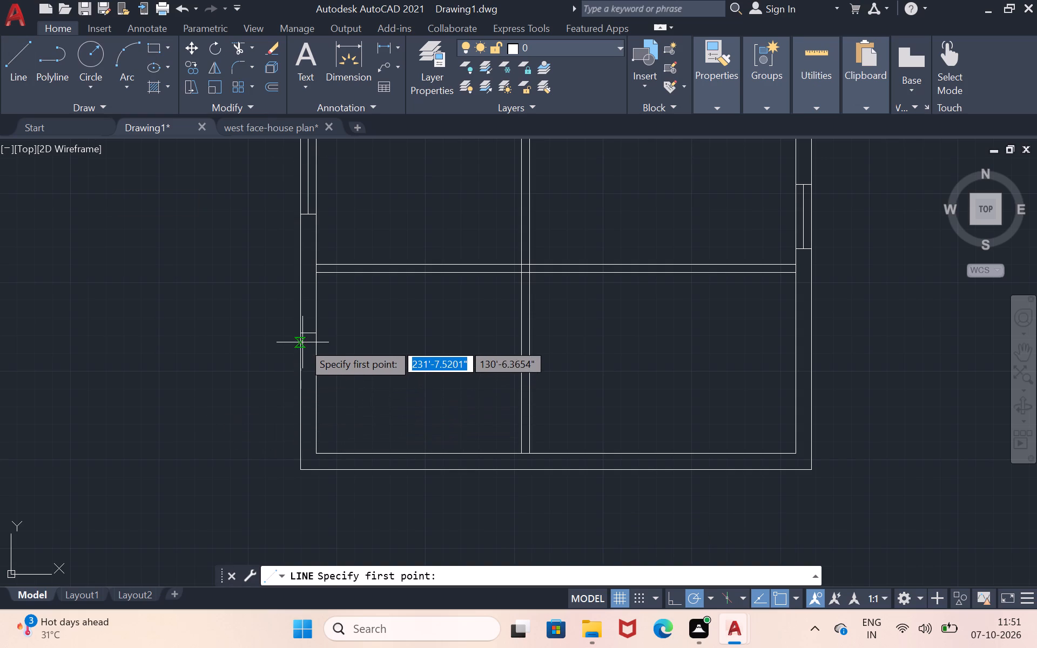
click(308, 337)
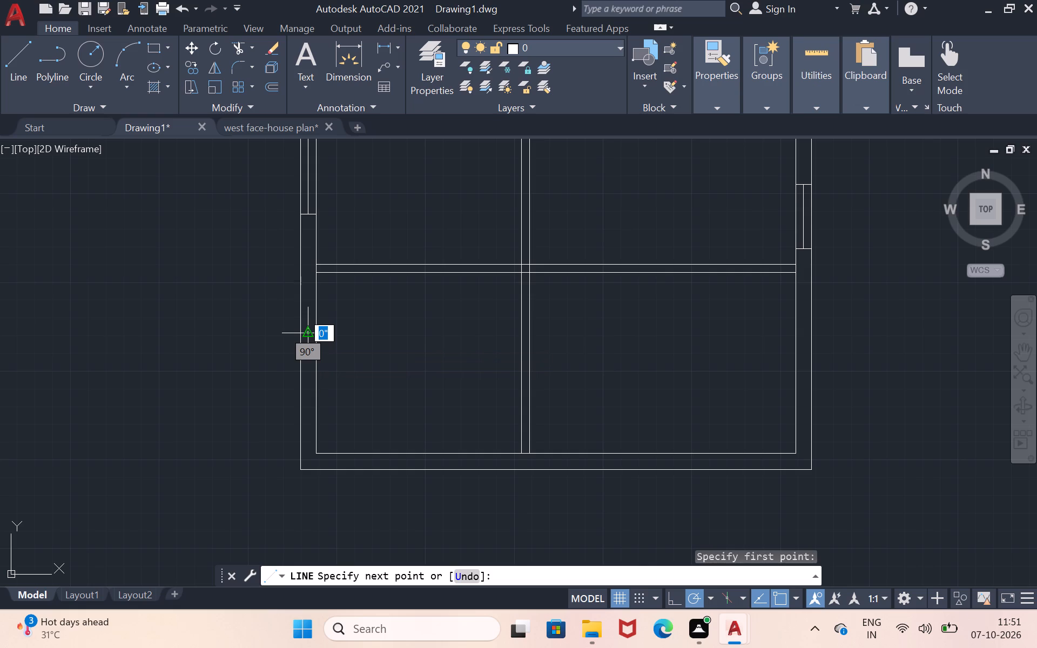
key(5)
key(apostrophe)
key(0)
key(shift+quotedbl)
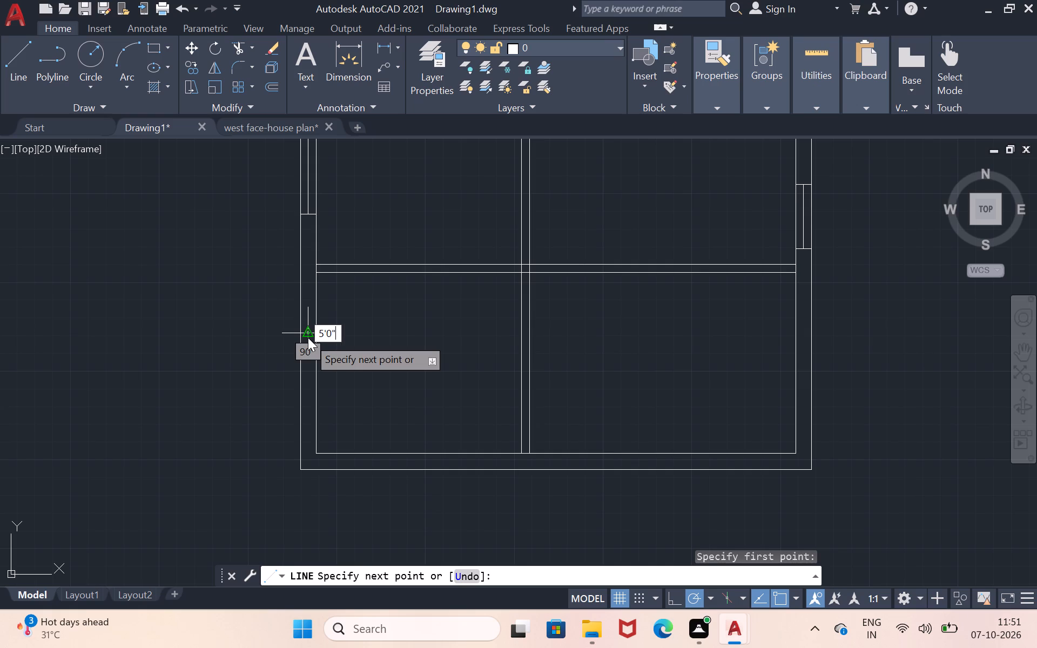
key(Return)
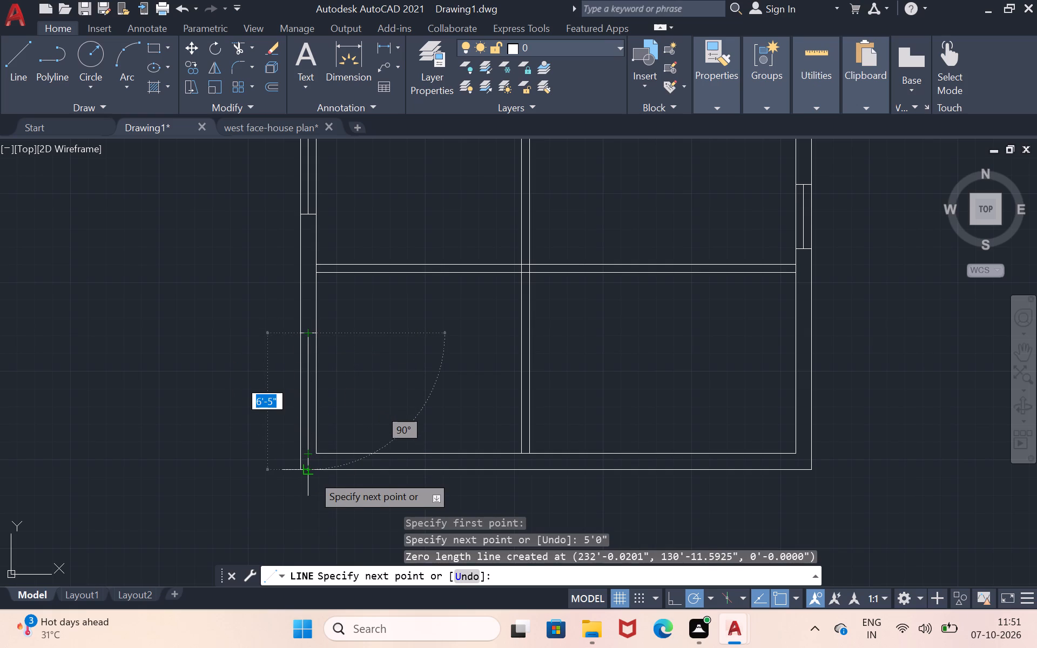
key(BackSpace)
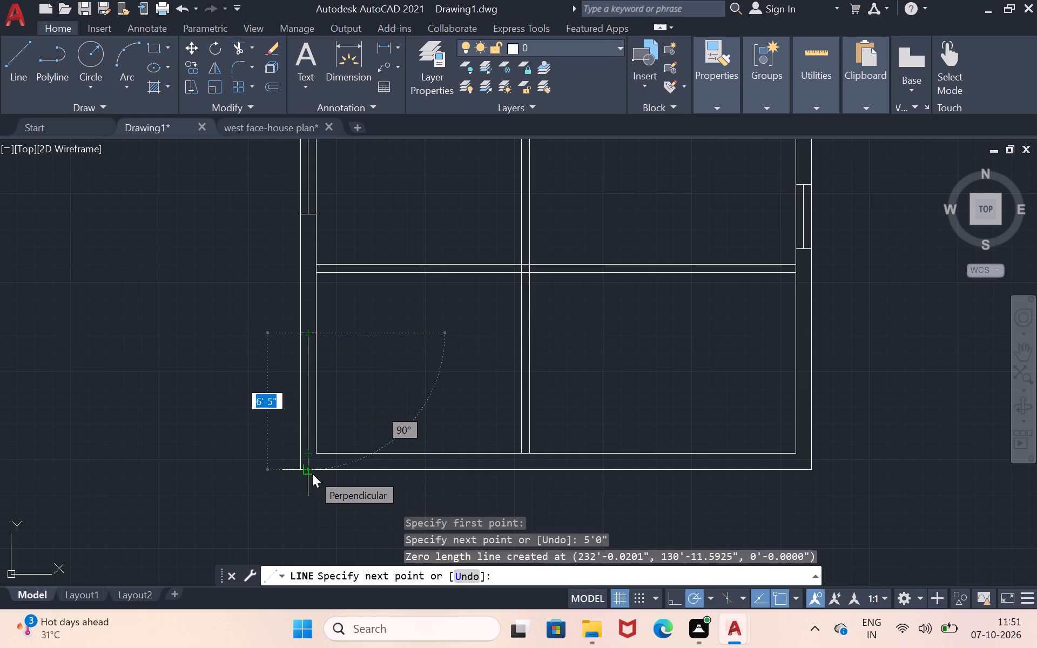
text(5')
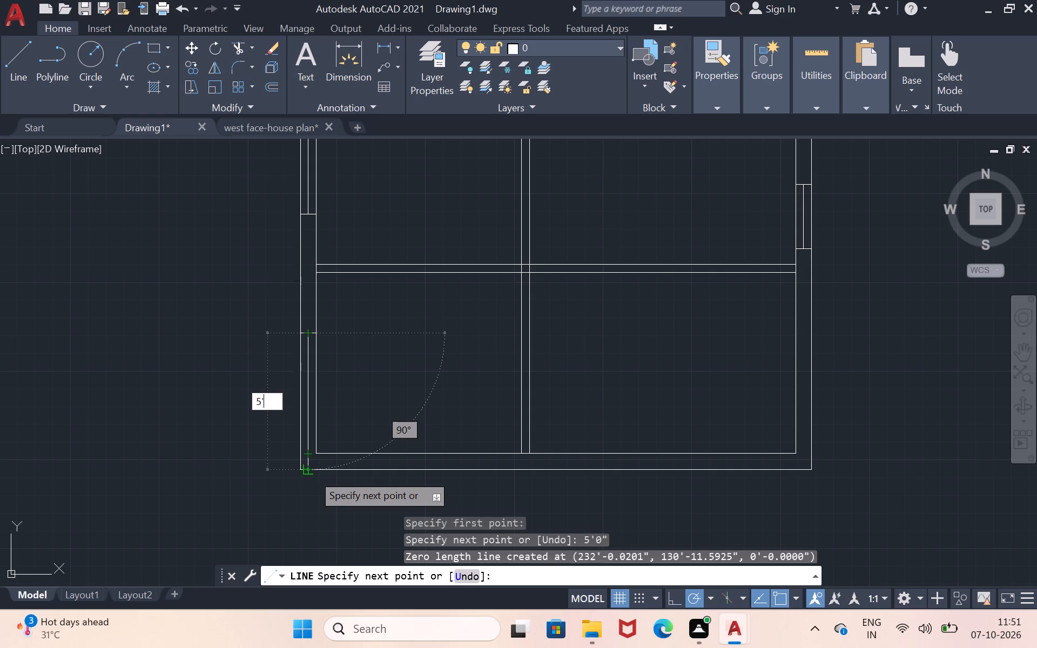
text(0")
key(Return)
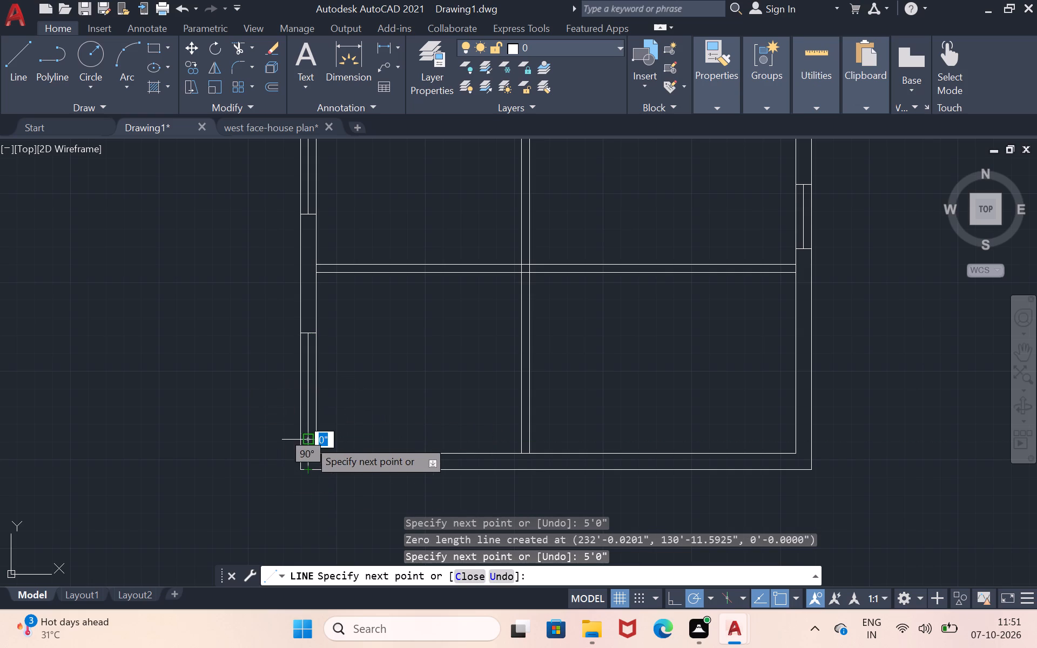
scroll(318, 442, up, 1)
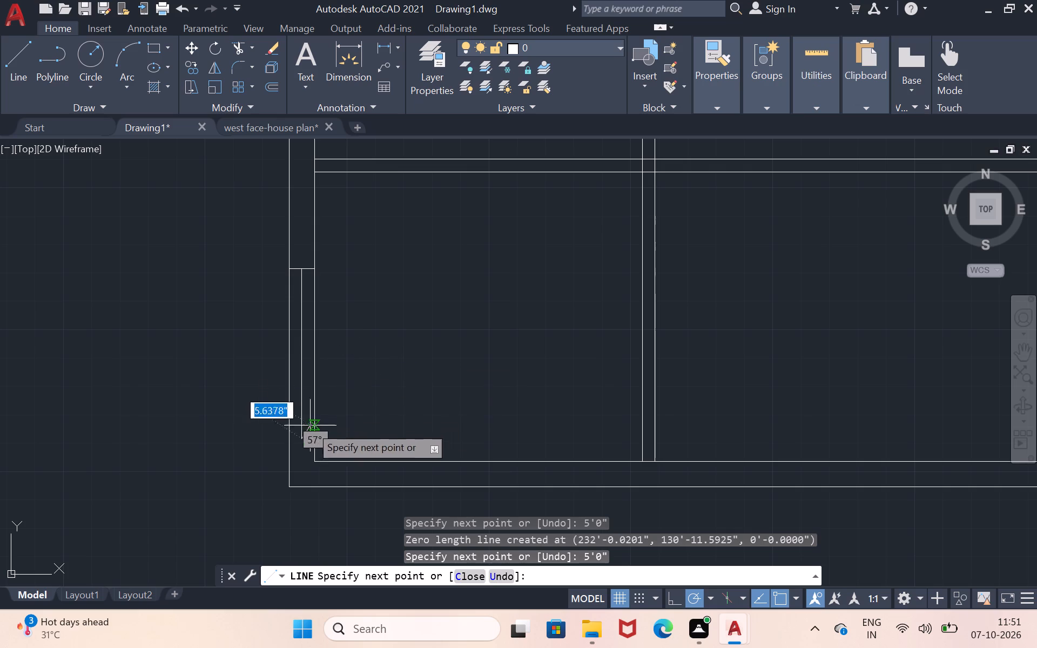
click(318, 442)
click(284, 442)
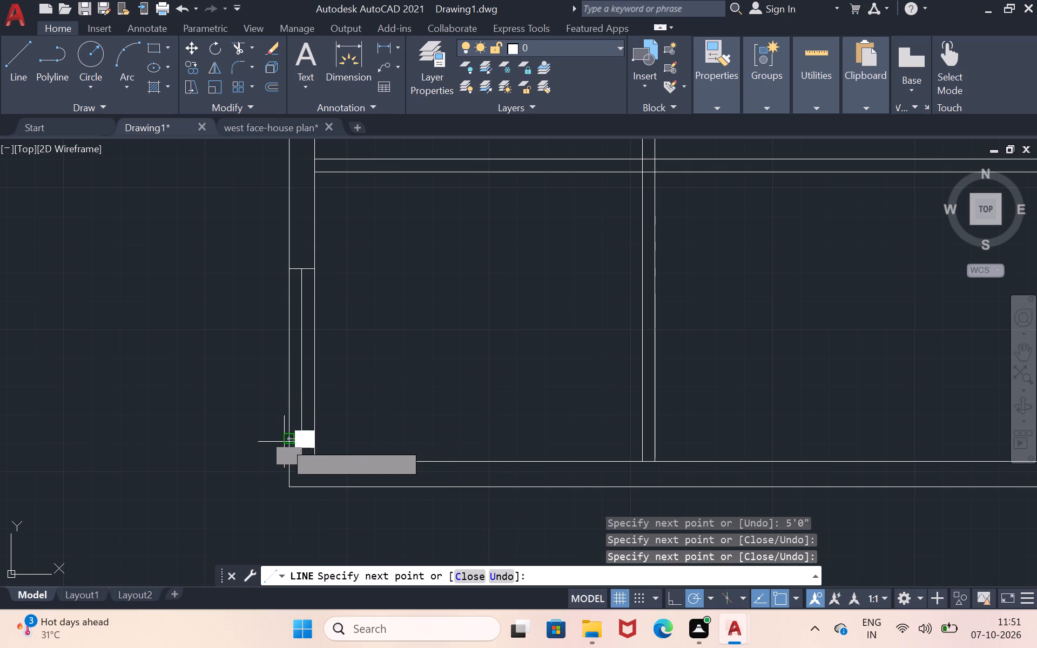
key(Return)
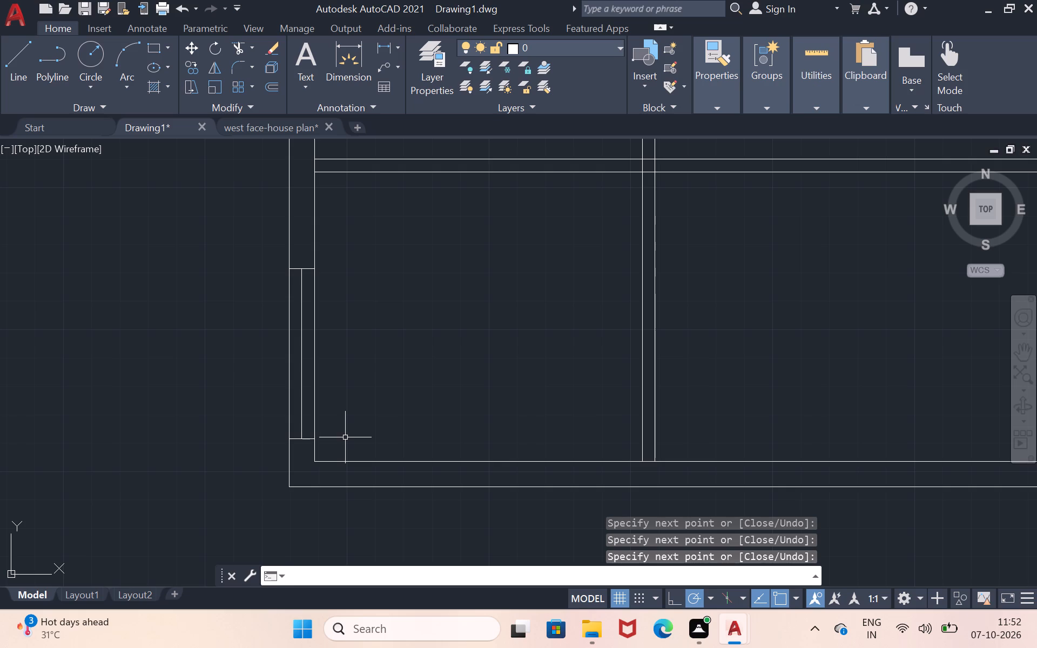
Draw a line across the west wall about 6.5" above the southernmost window's upper end.
click(1031, 343)
drag(546, 354, 538, 386)
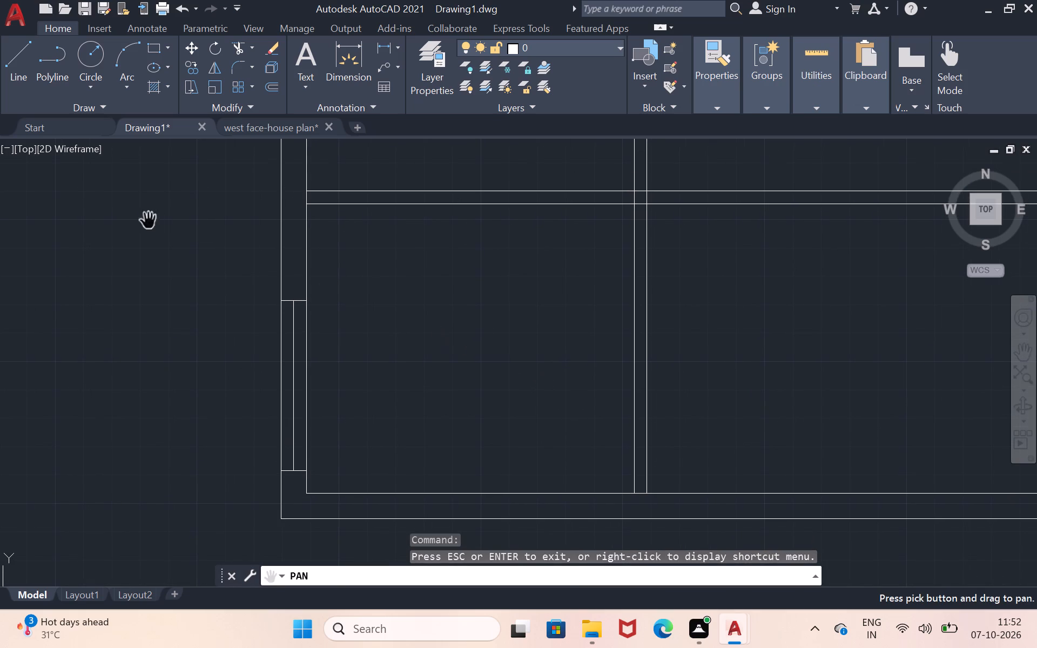
click(17, 65)
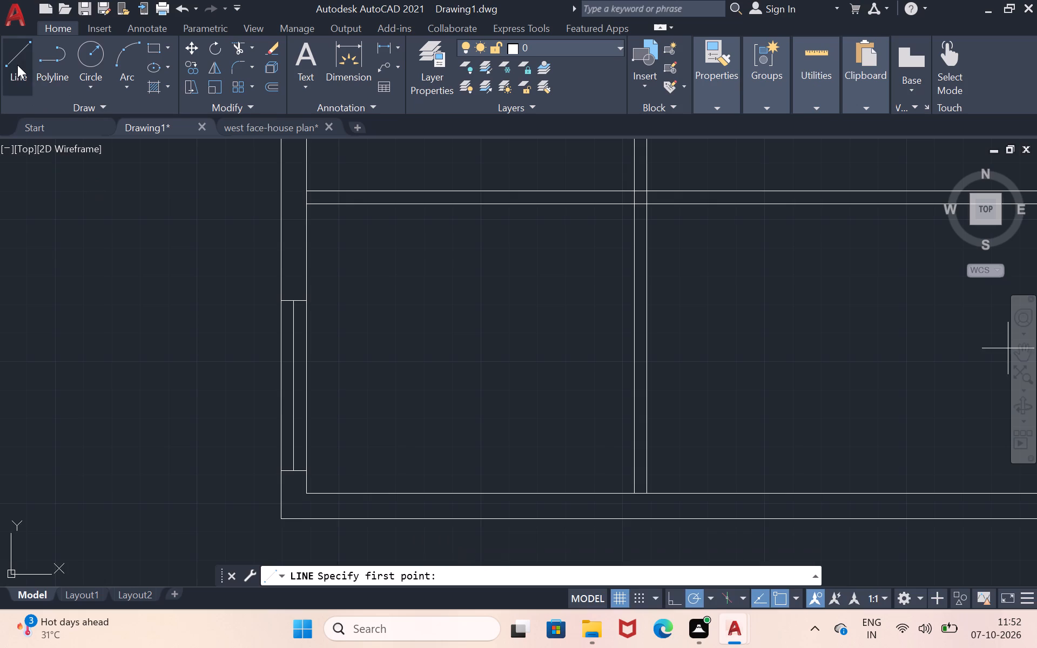
click(307, 282)
click(285, 283)
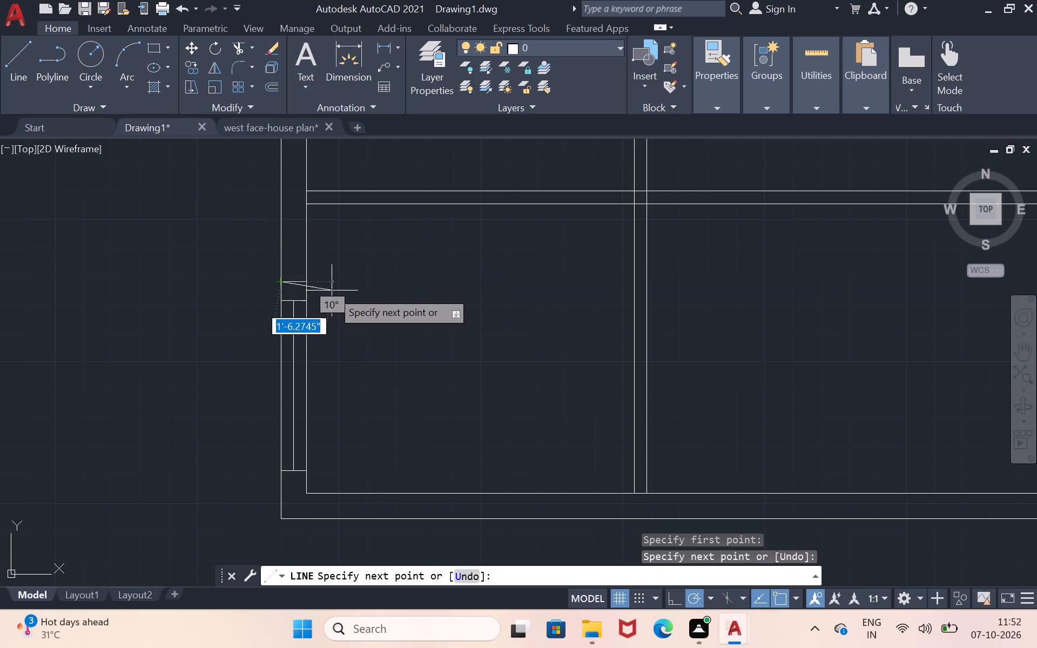
key(Return)
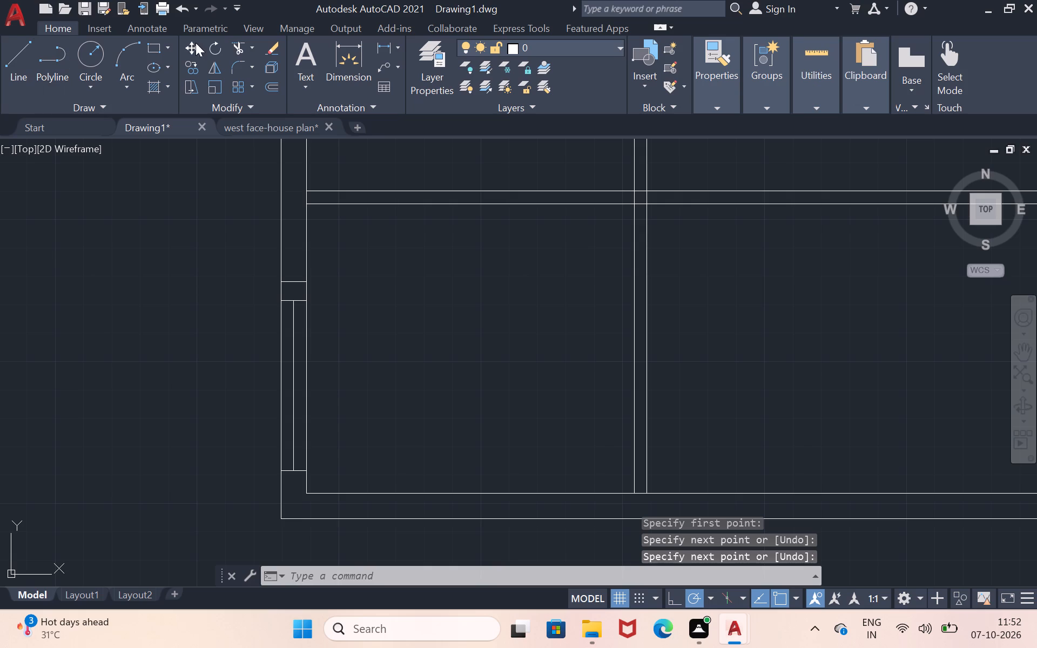
Trim away the southernmost west window's centre line and its former upper end line, keeping the new cross line above.
click(235, 41)
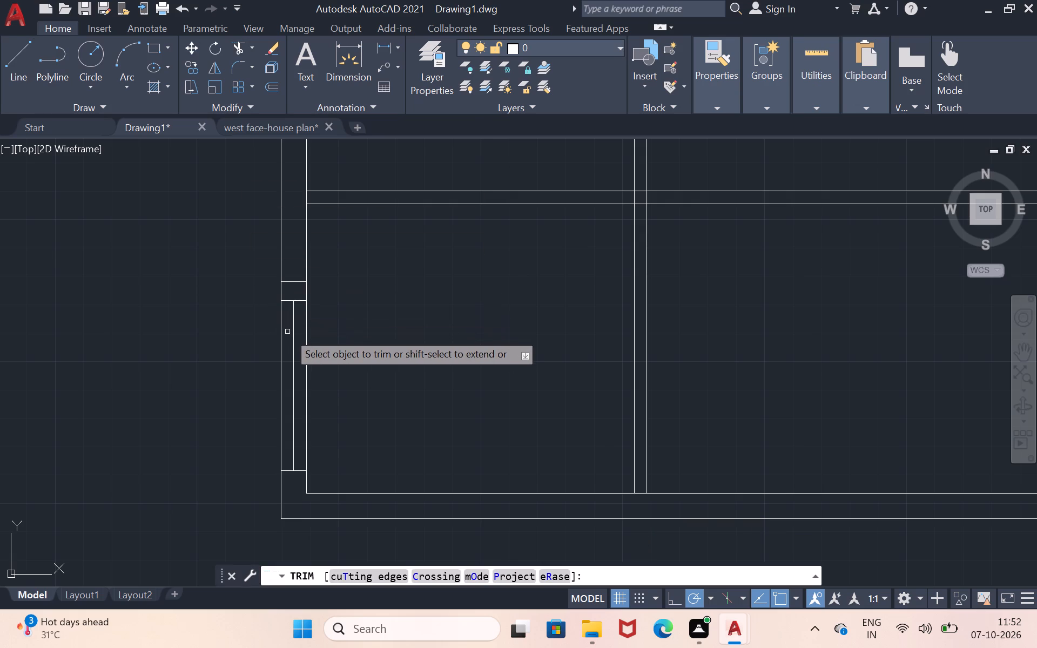
click(294, 305)
click(294, 302)
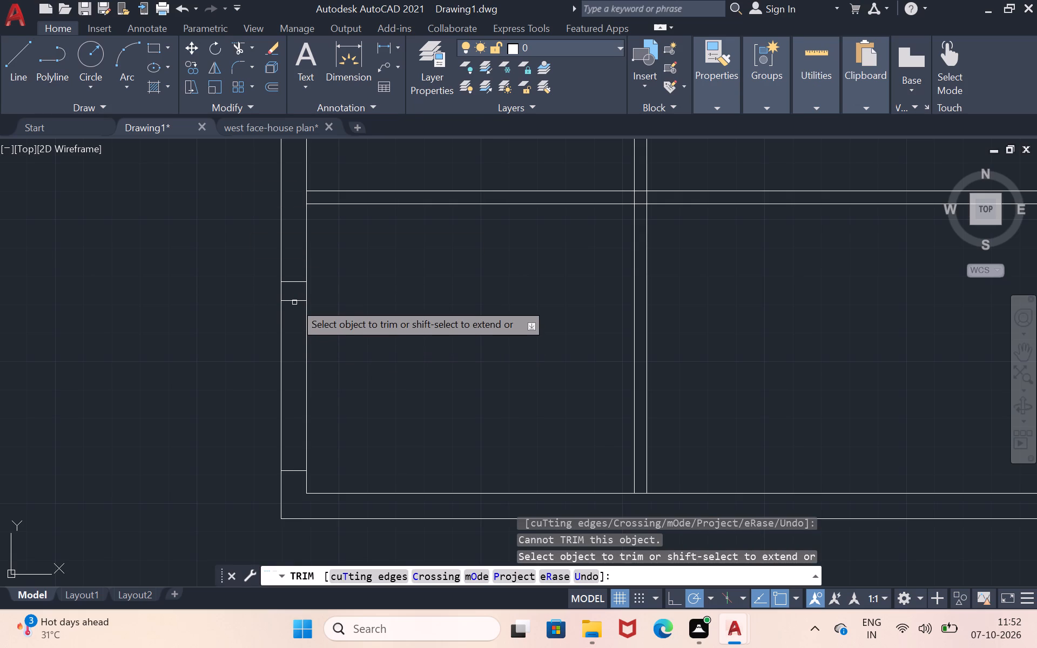
click(294, 302)
click(298, 305)
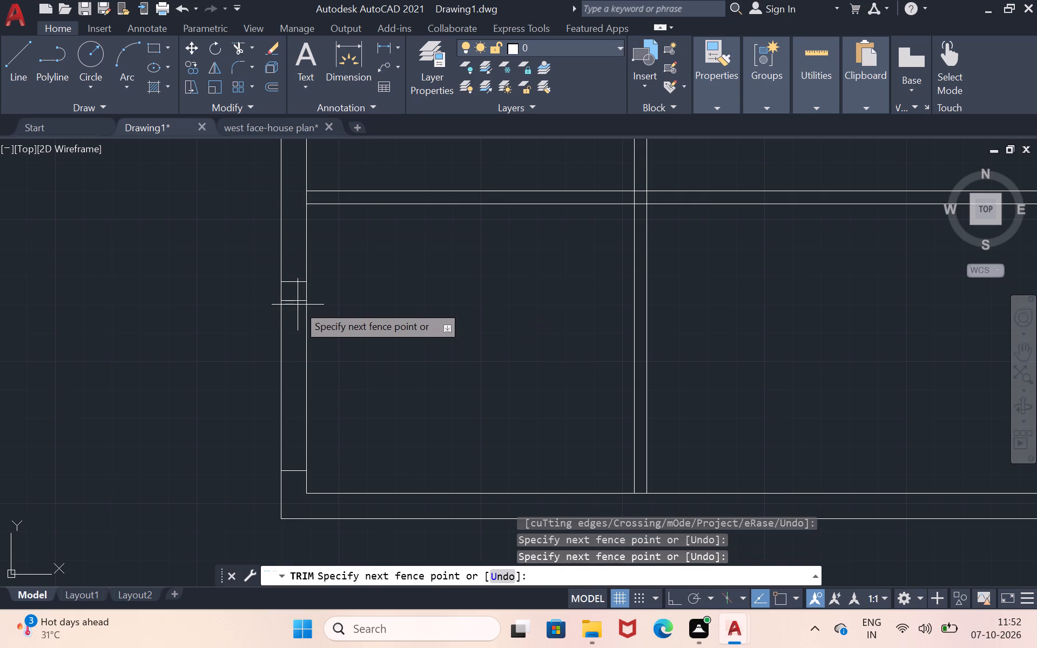
click(298, 298)
drag(295, 301, 295, 310)
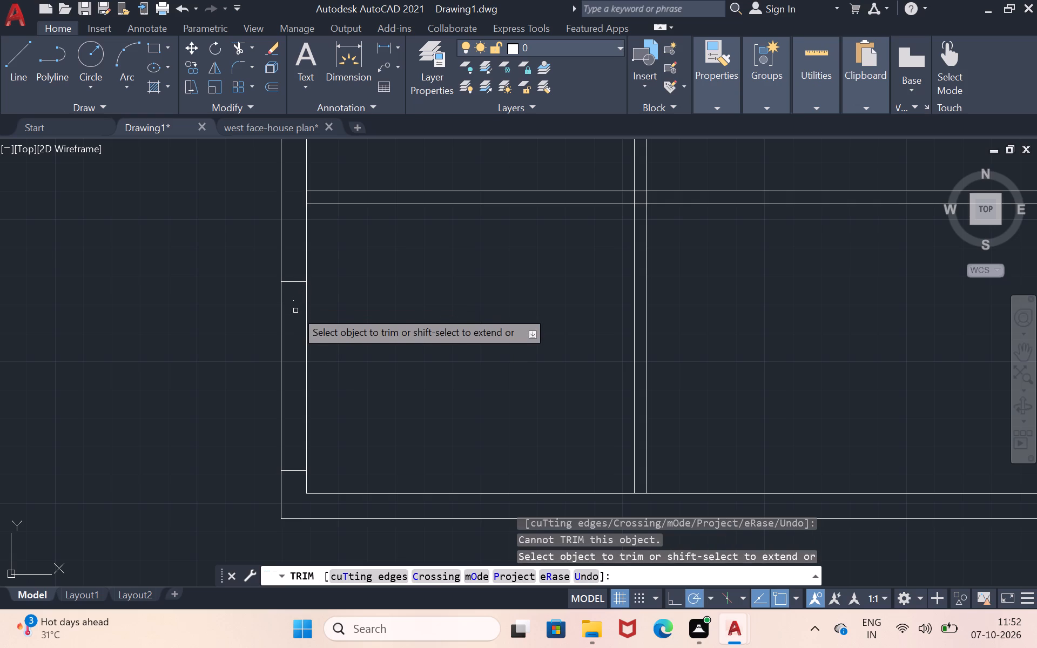
key(Return)
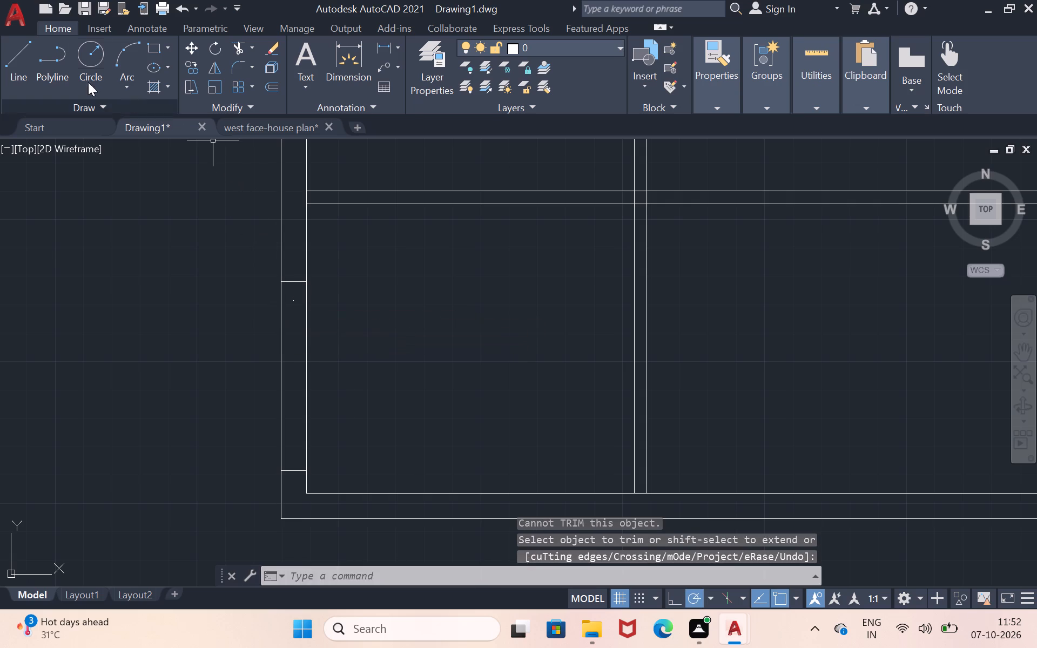
Draw a 5'0" window centre line down the west wall's middle from the new cross line, and close its end with a line across the wall.
click(18, 56)
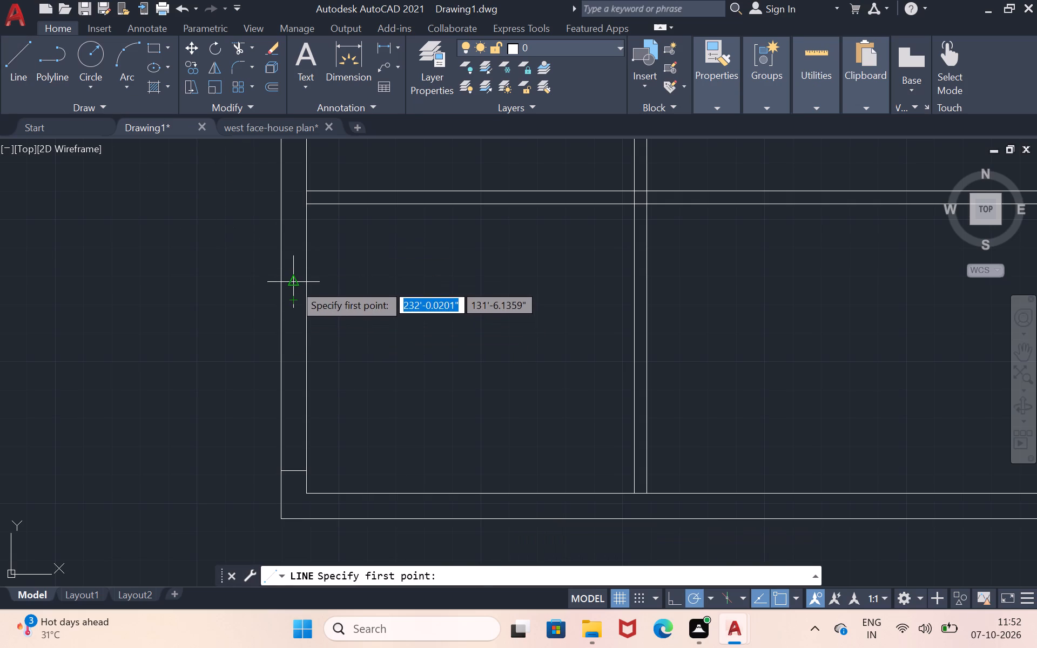
click(293, 279)
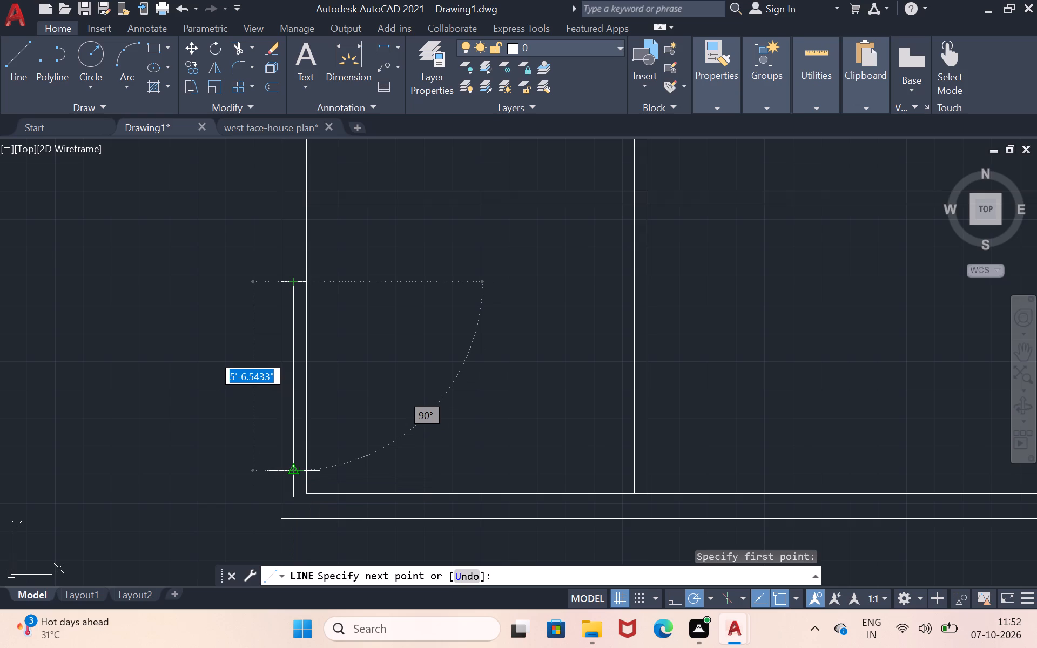
key(5)
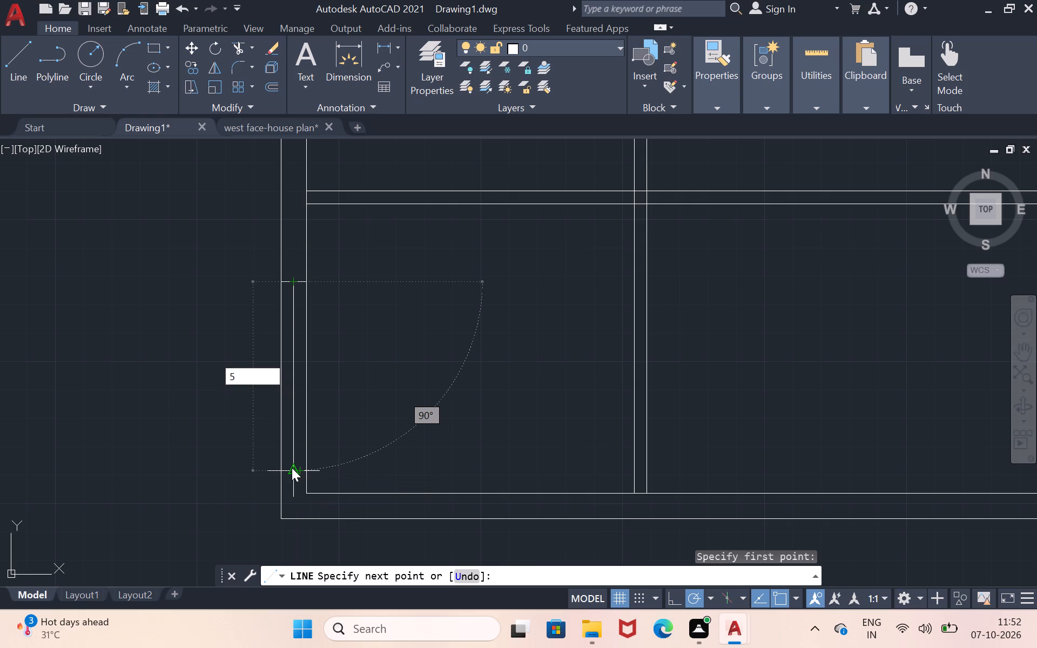
key(minus)
key(BackSpace)
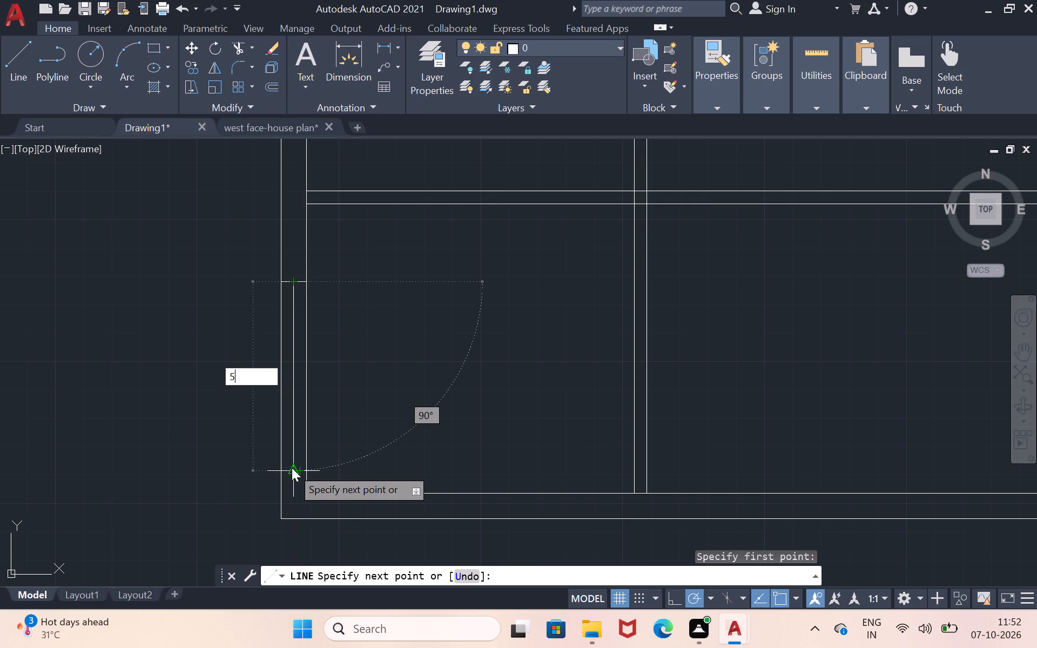
text('0)
key(shift+quotedbl)
key(Return)
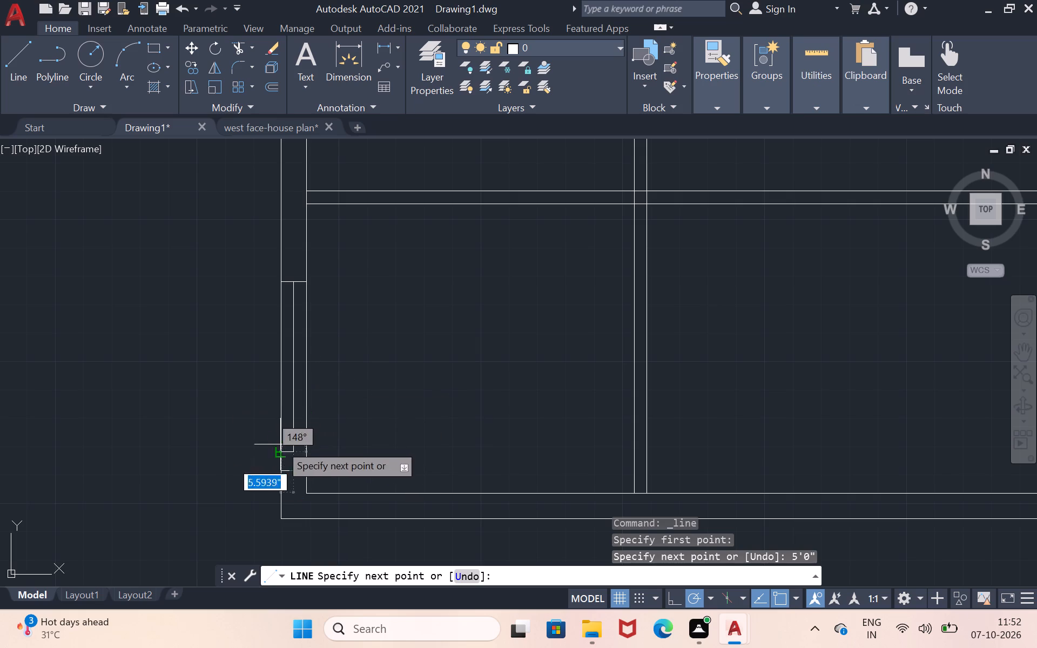
click(310, 450)
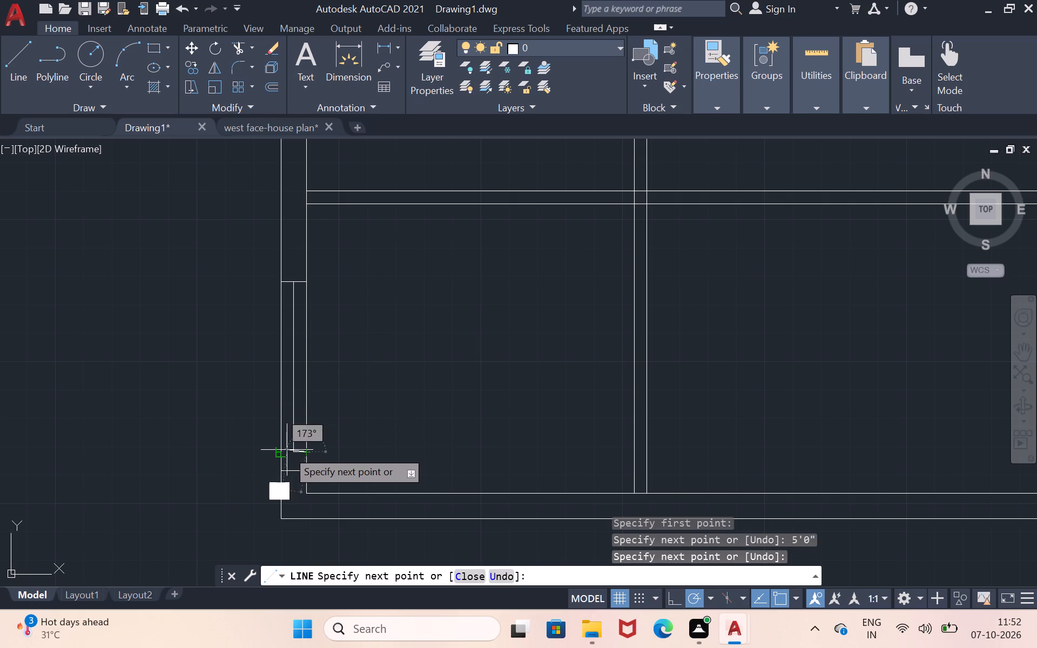
click(284, 450)
key(Return)
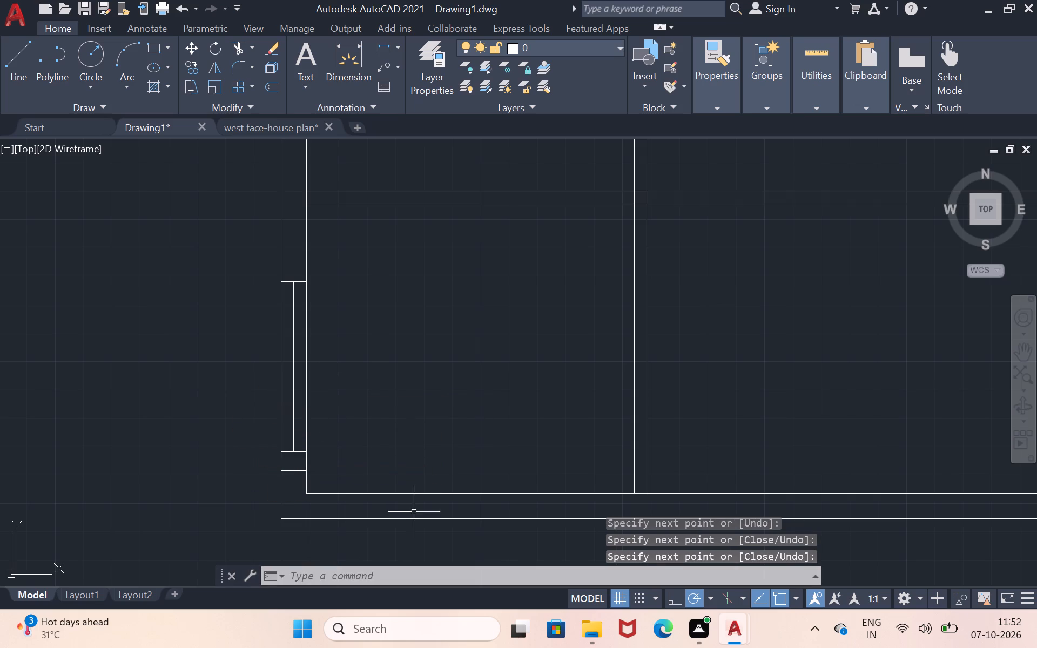
Trim away the former lower end line below the southernmost west window.
click(232, 42)
click(294, 471)
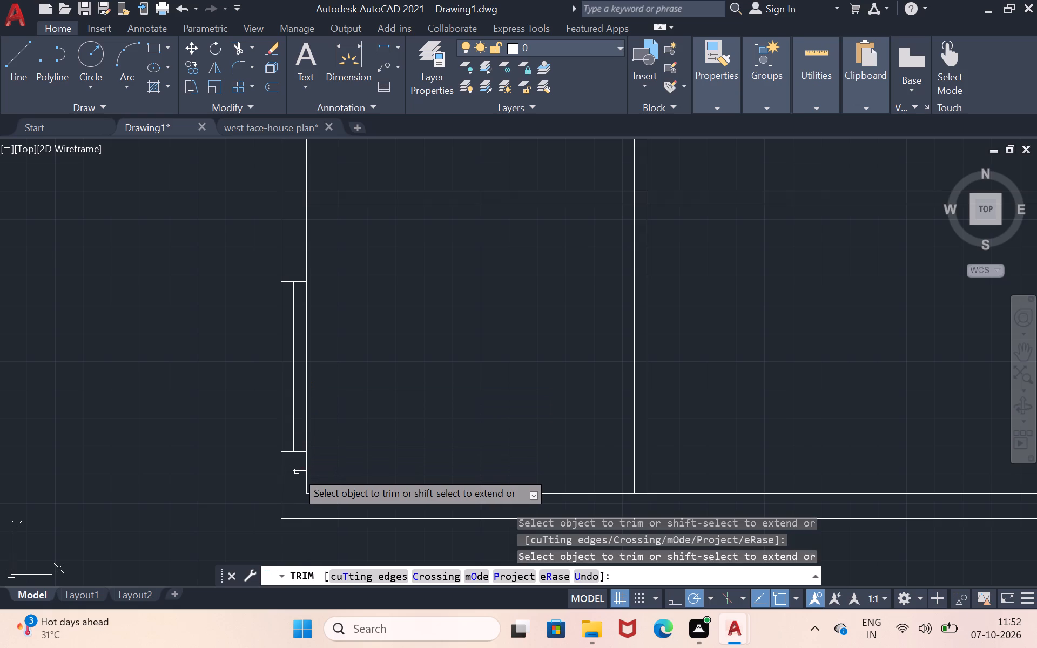
click(297, 471)
Draw a line across the 9" south wall between the southwest corner and the vertical partition, for a window's west end.
scroll(486, 289, down, 1)
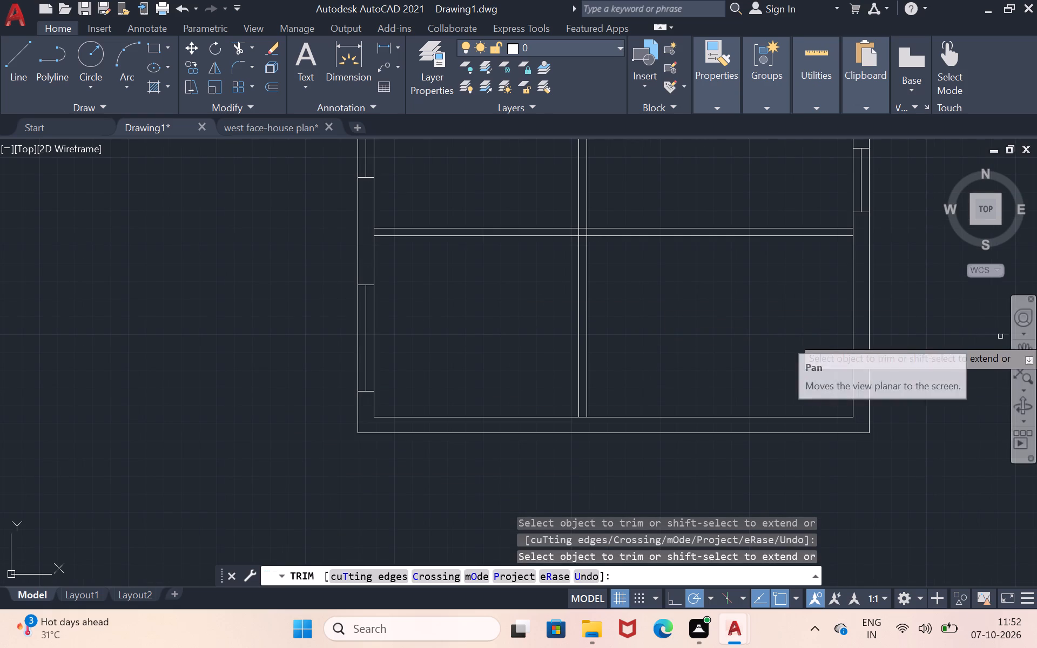
click(1016, 346)
drag(782, 358, 660, 314)
click(660, 314)
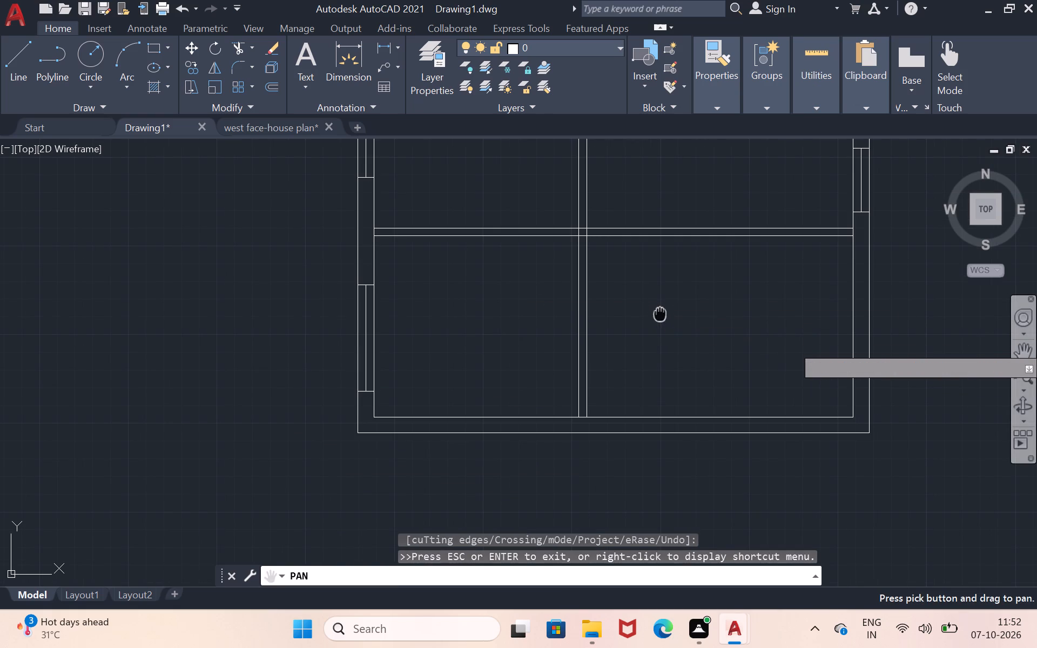
drag(576, 329, 481, 339)
scroll(778, 276, down, 1)
scroll(549, 290, up, 2)
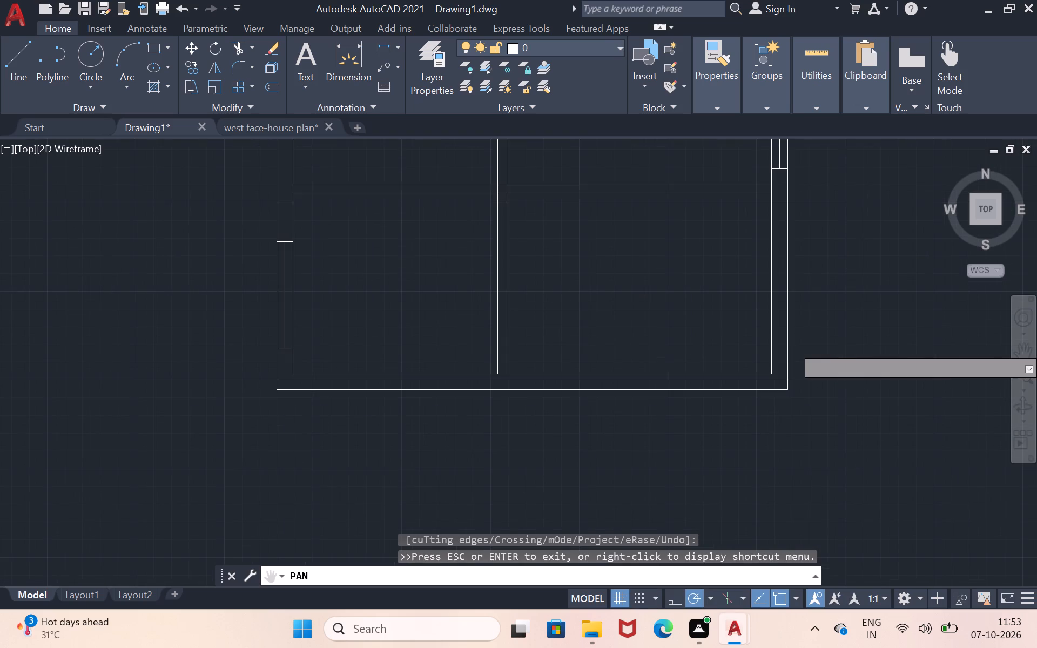
scroll(549, 290, down, 1)
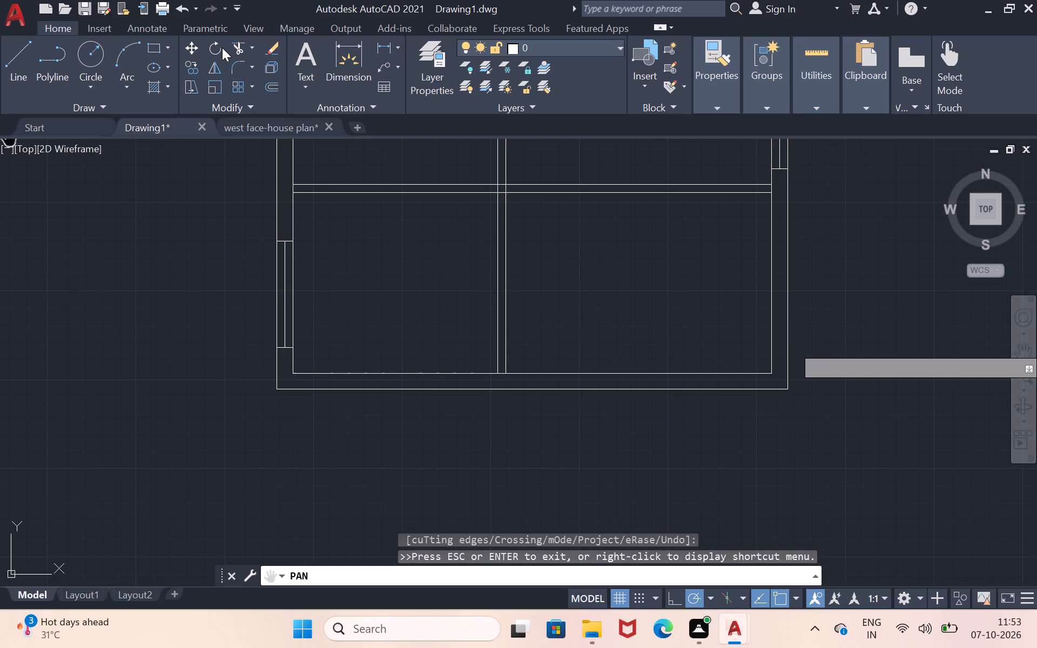
click(12, 56)
scroll(387, 396, up, 1)
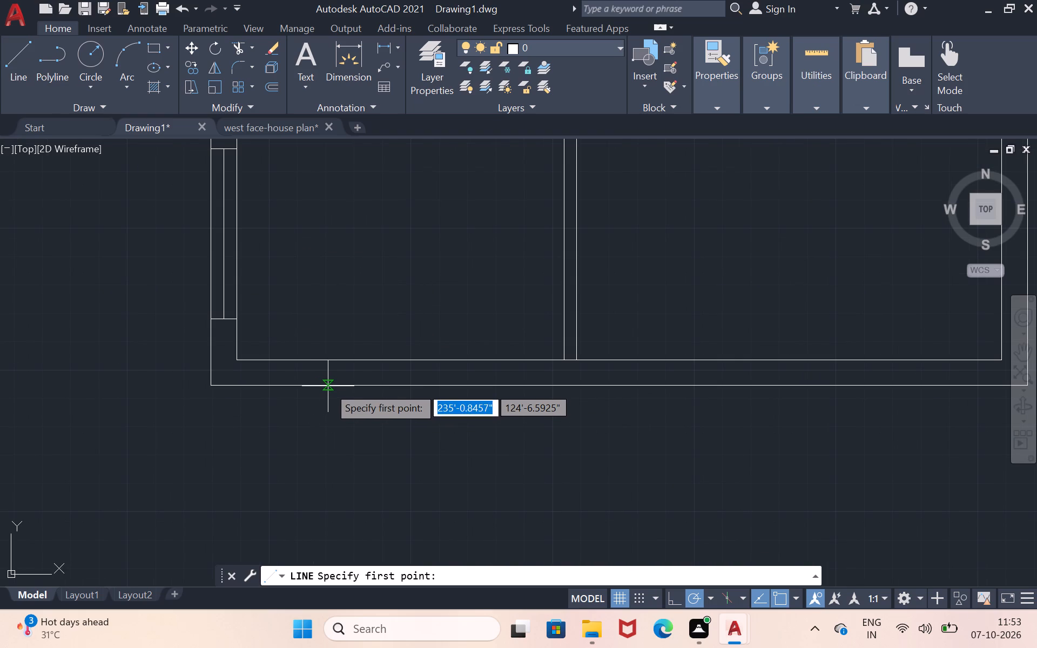
scroll(320, 383, up, 1)
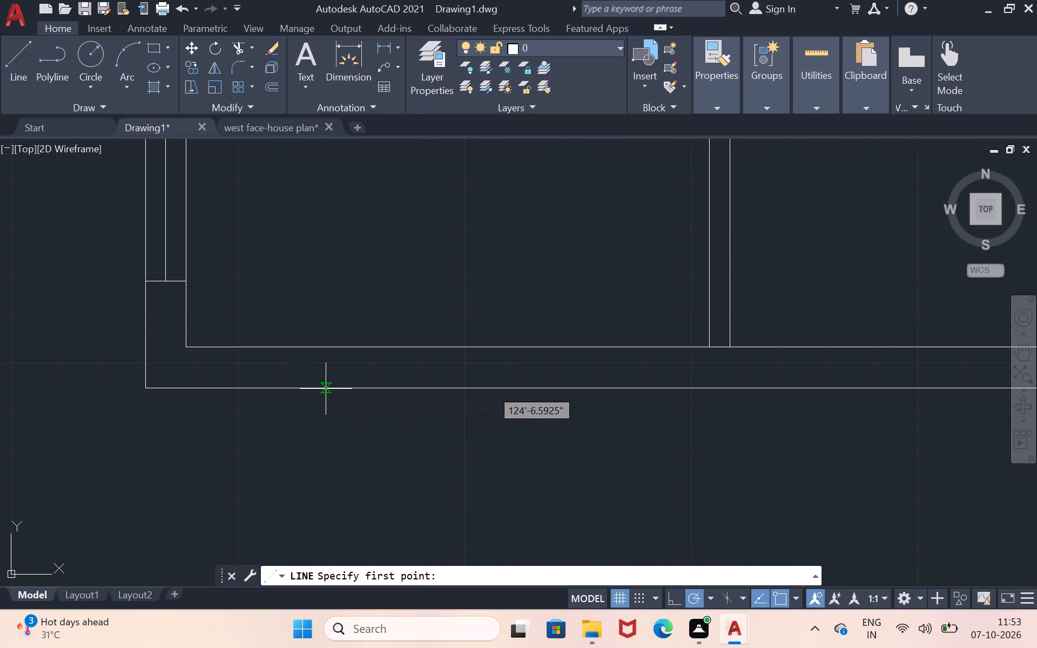
click(326, 389)
click(328, 346)
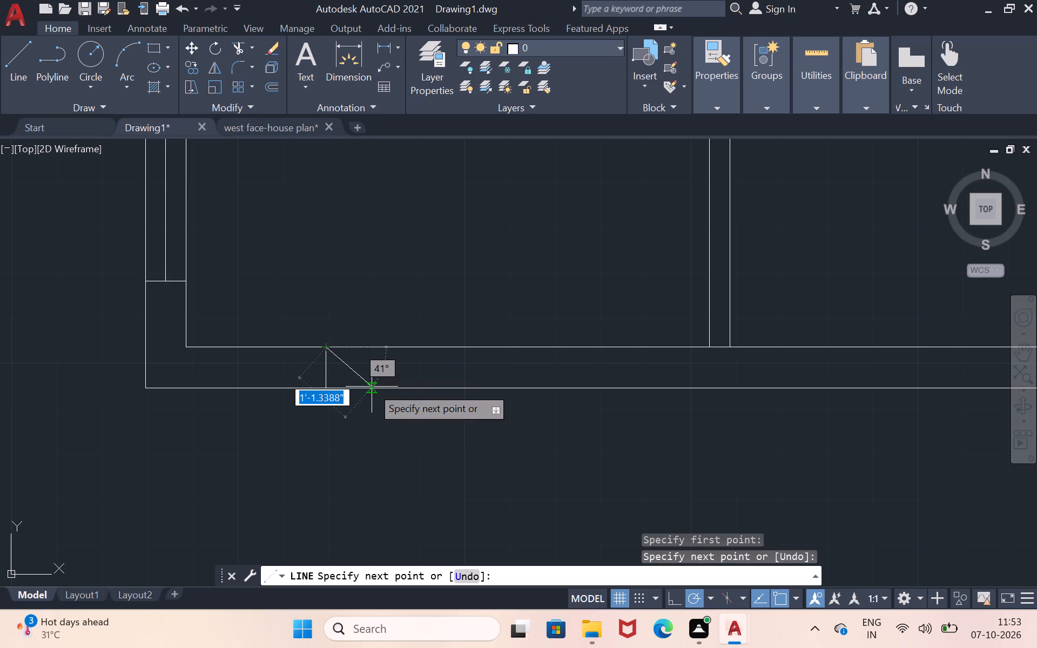
key(Return)
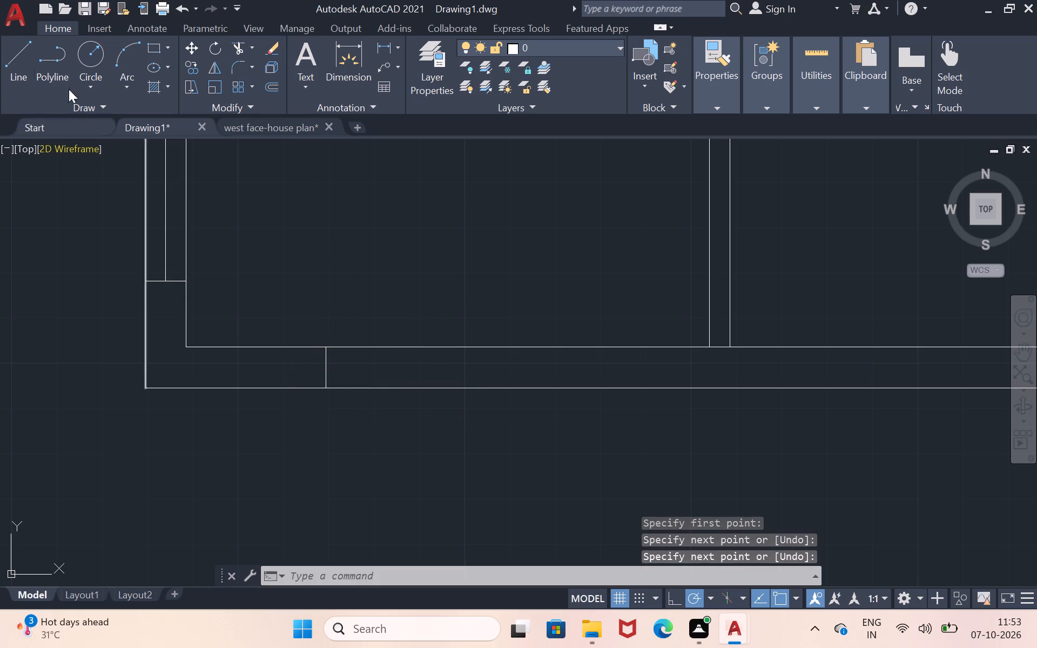
Draw a 5'0" window centre line east along the south wall's middle from the new cross line, and close its end across the wall.
click(23, 56)
click(329, 369)
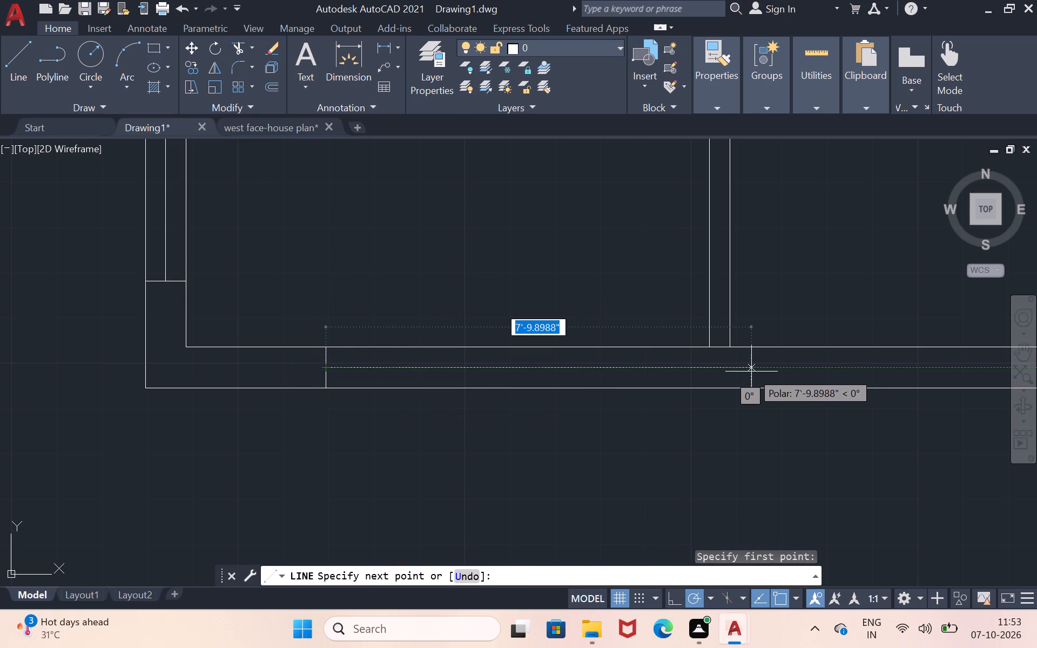
key(5)
text('0)
key(shift+quotedbl)
key(Return)
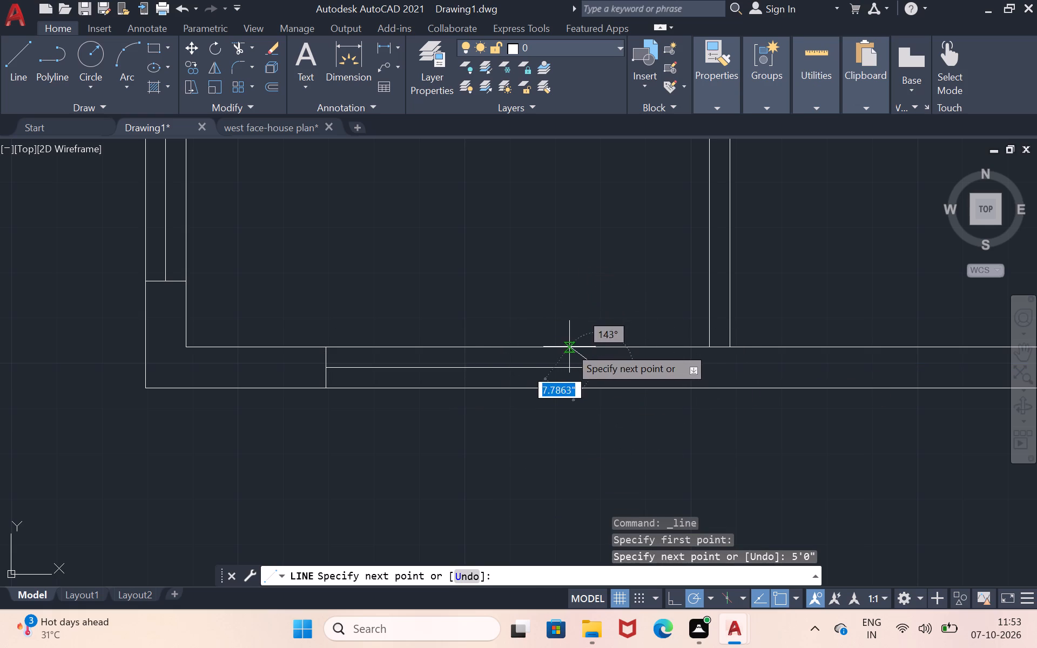
click(601, 352)
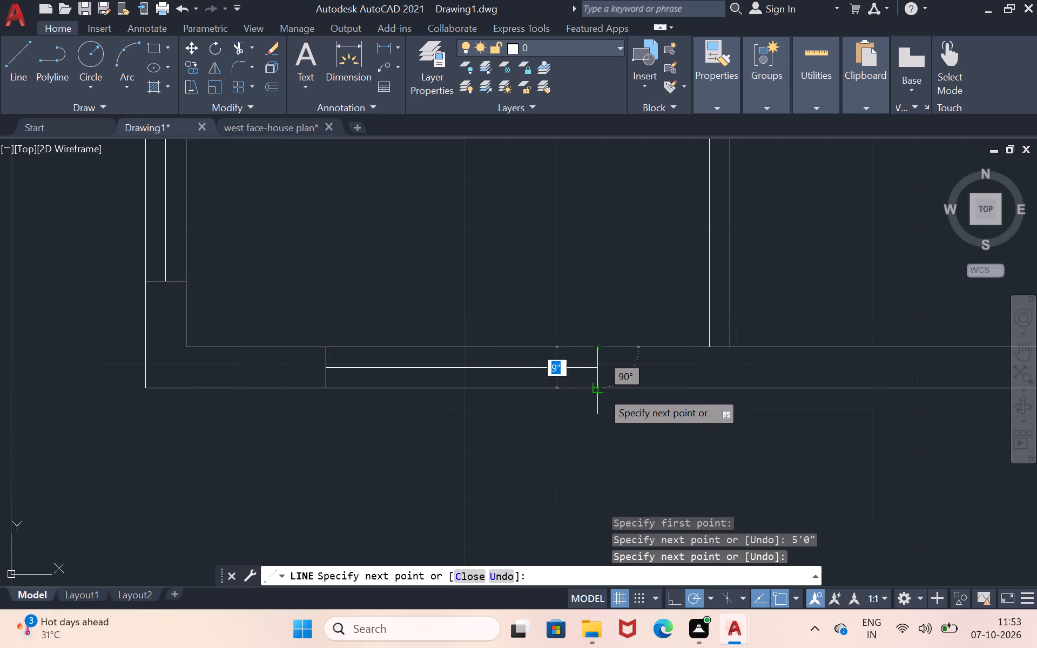
click(602, 391)
key(Return)
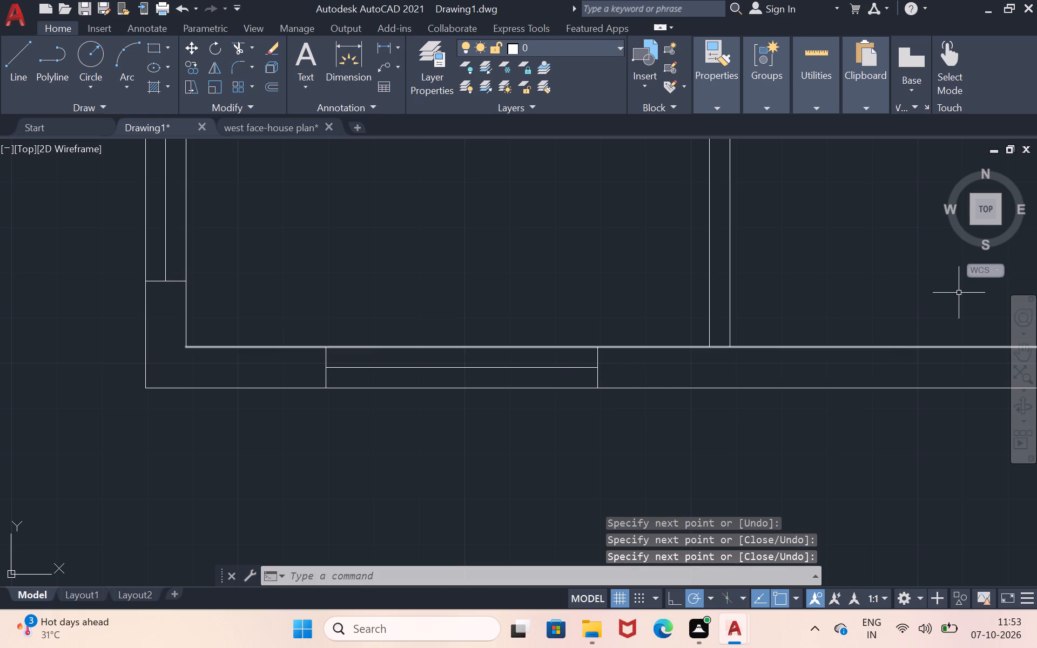
Draw a line 4" north from the inner southeast corner, and continue it across the 9" east wall.
click(1031, 346)
drag(922, 352, 592, 402)
scroll(592, 402, down, 1)
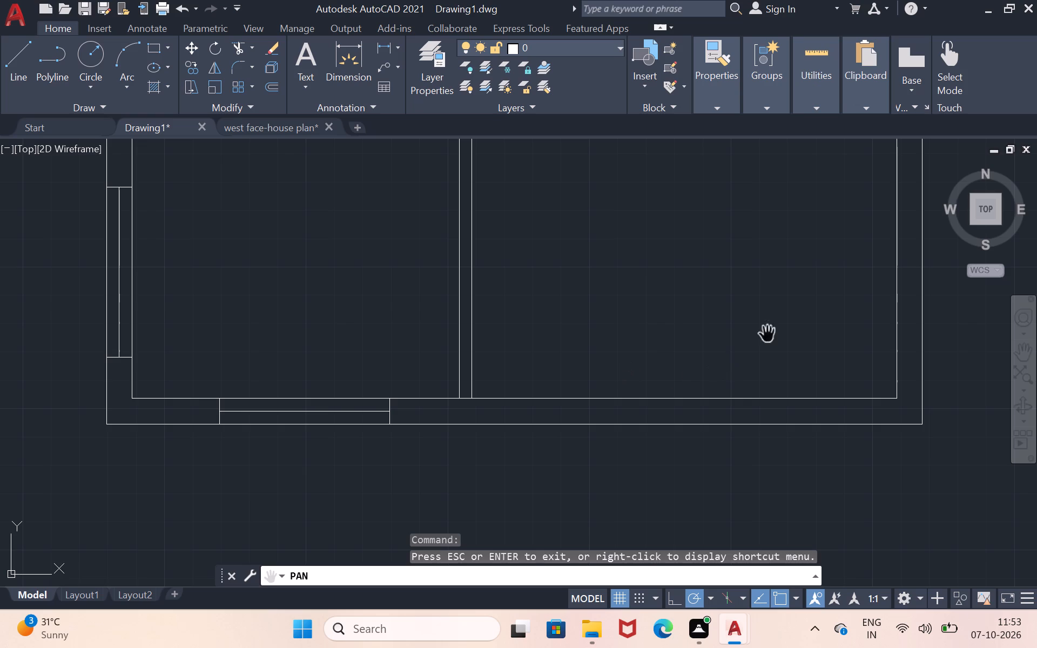
click(1024, 349)
drag(889, 320, 752, 391)
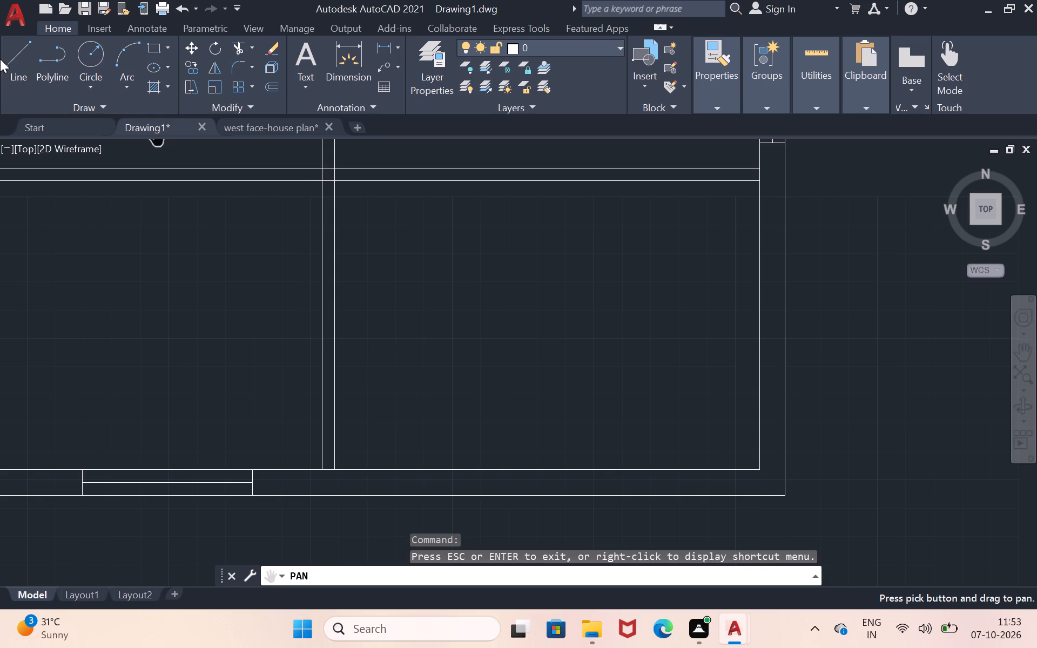
click(4, 59)
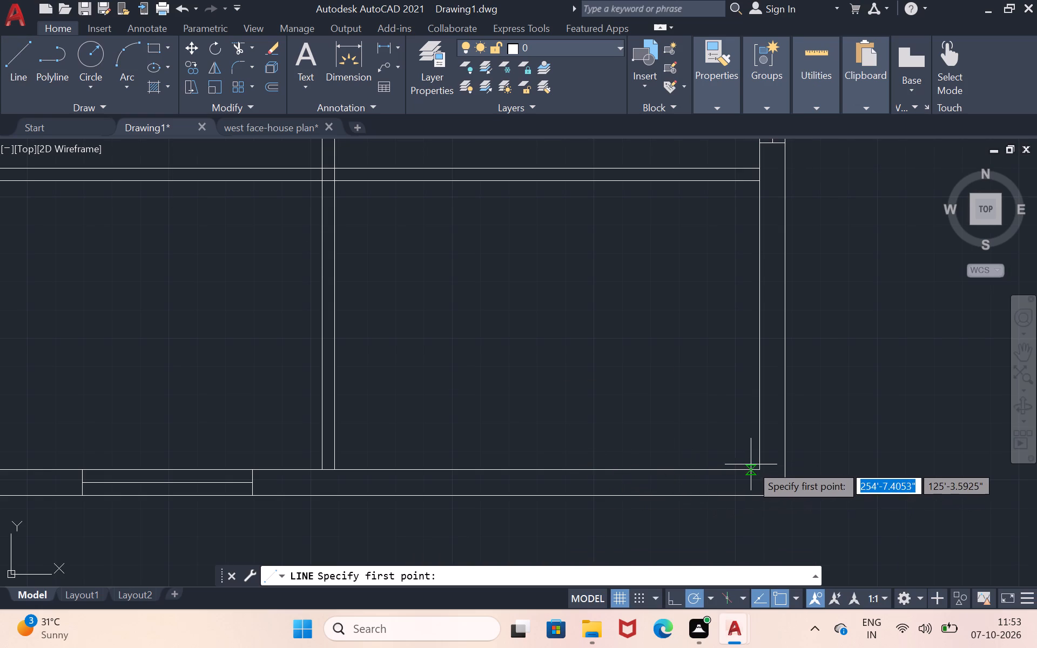
click(762, 469)
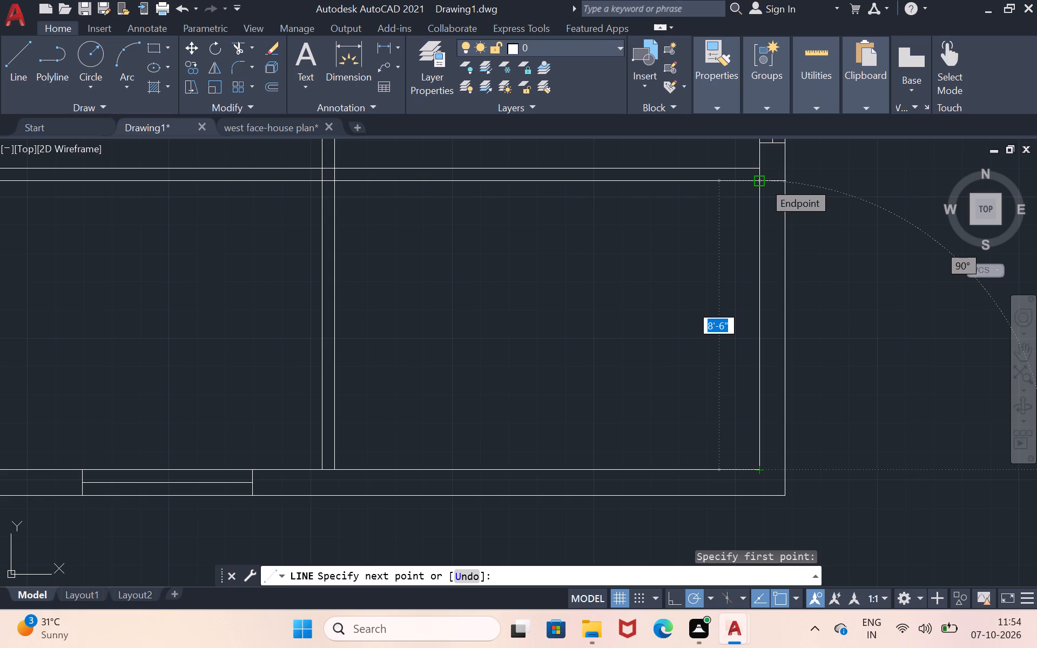
key(4)
key(shift+quotedbl)
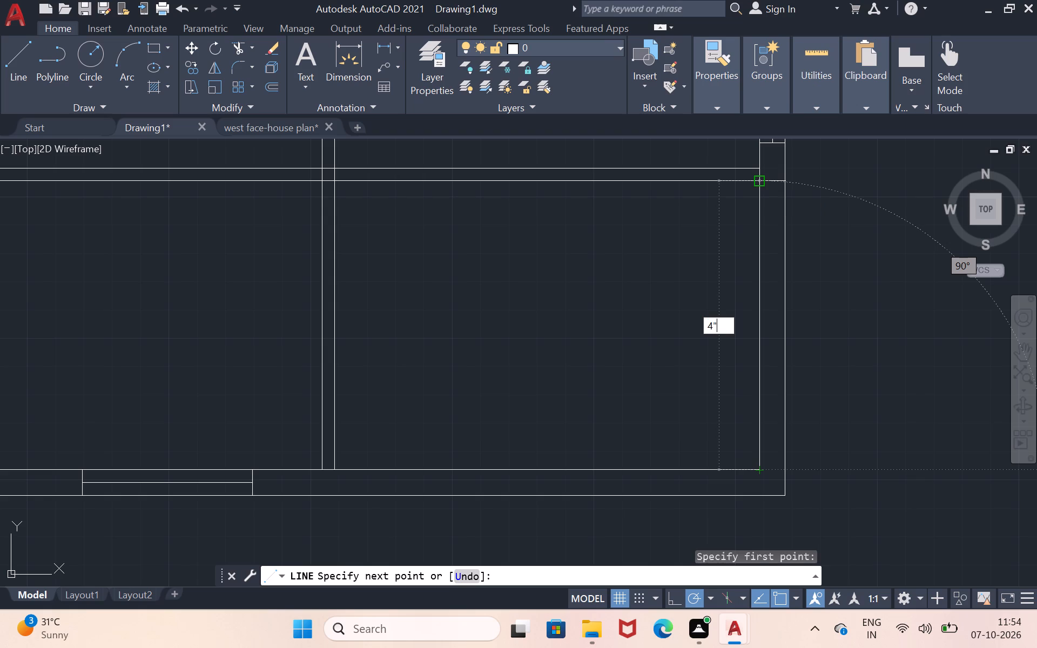
key(Return)
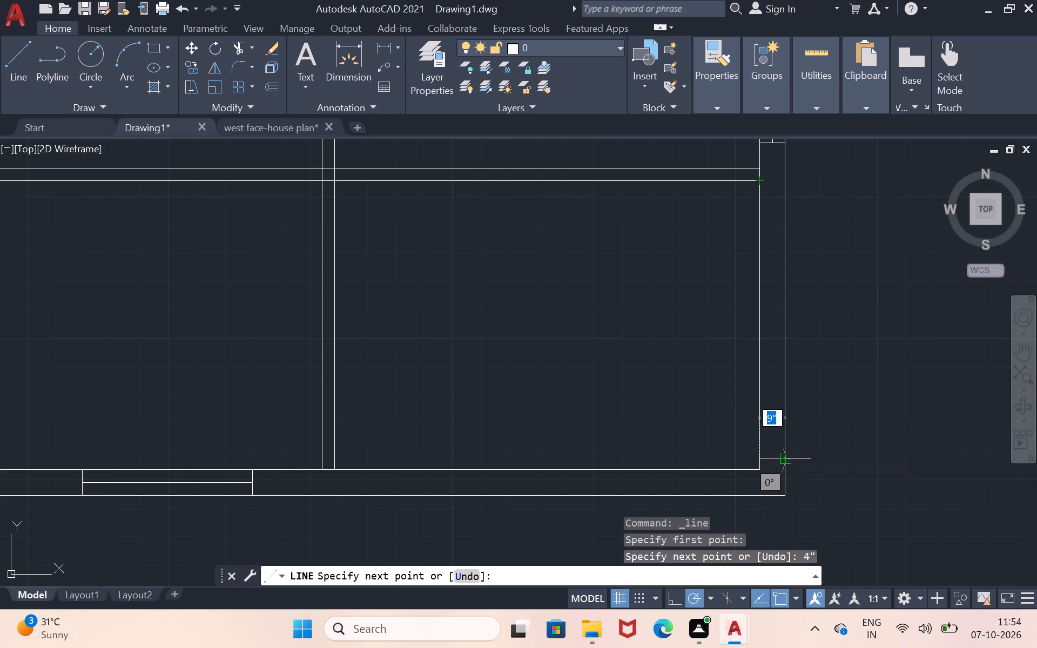
click(782, 457)
key(Return)
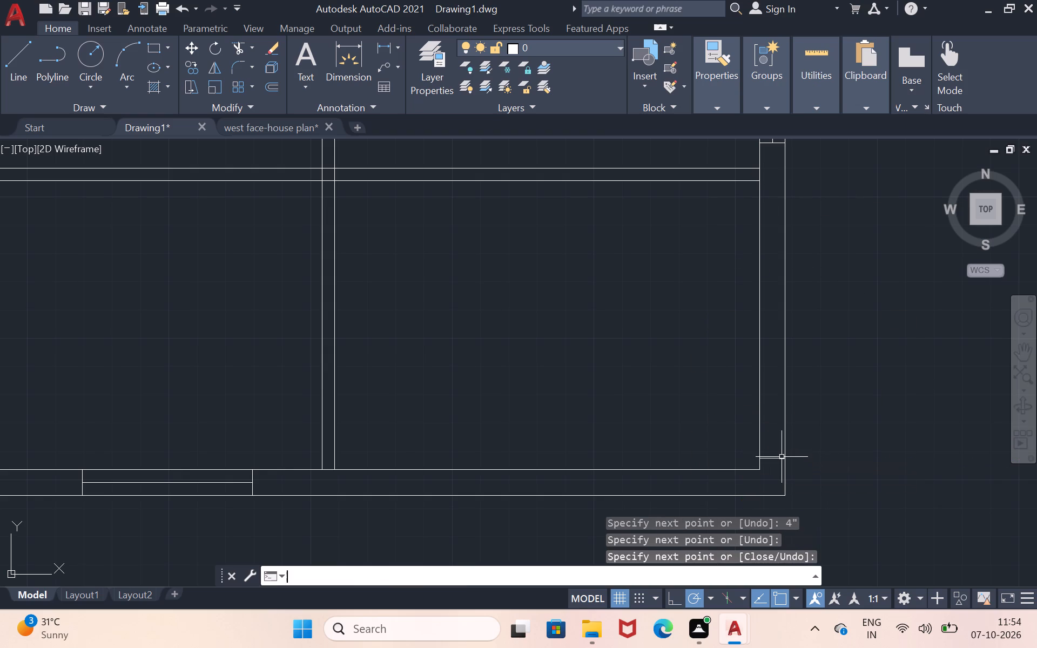
Draw a 3'0" centre line north along the east wall's middle from the new cross line, and close its end across the wall.
click(29, 65)
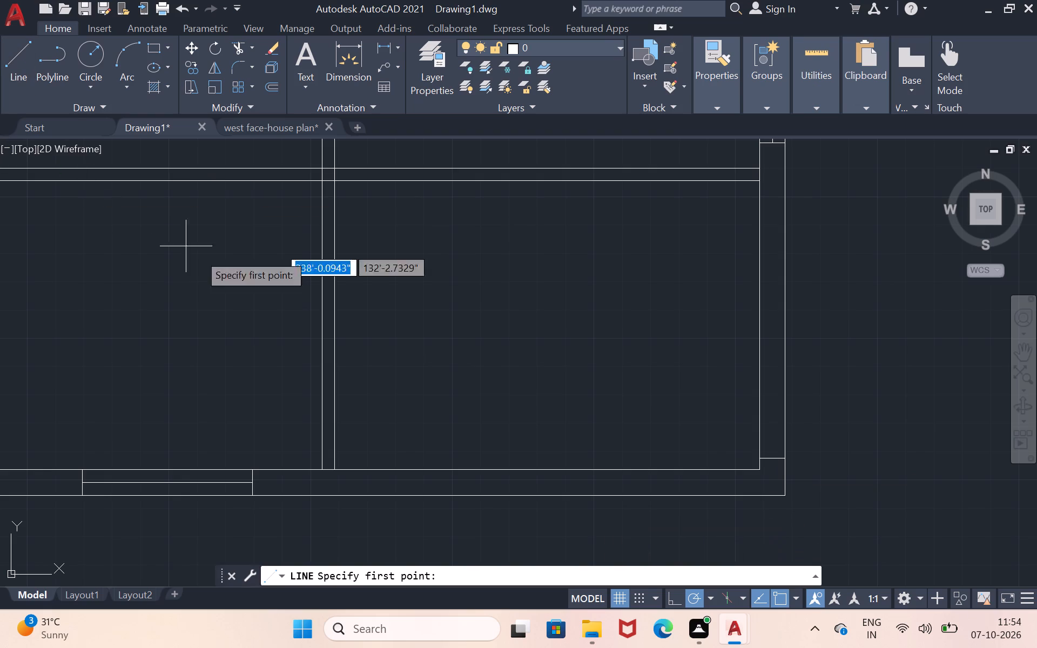
click(772, 461)
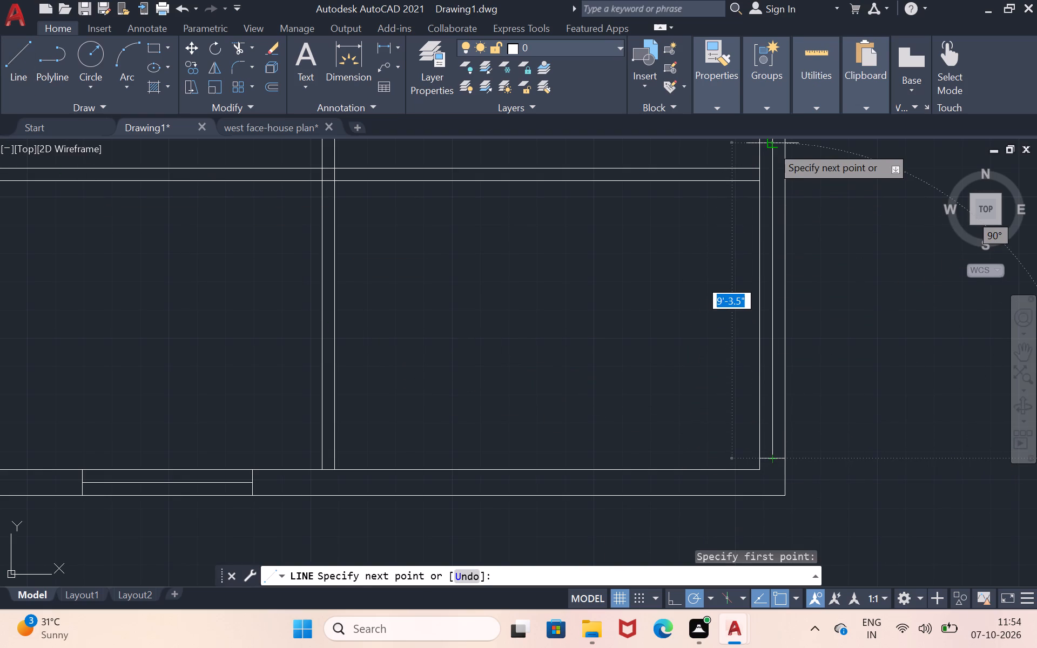
key(3)
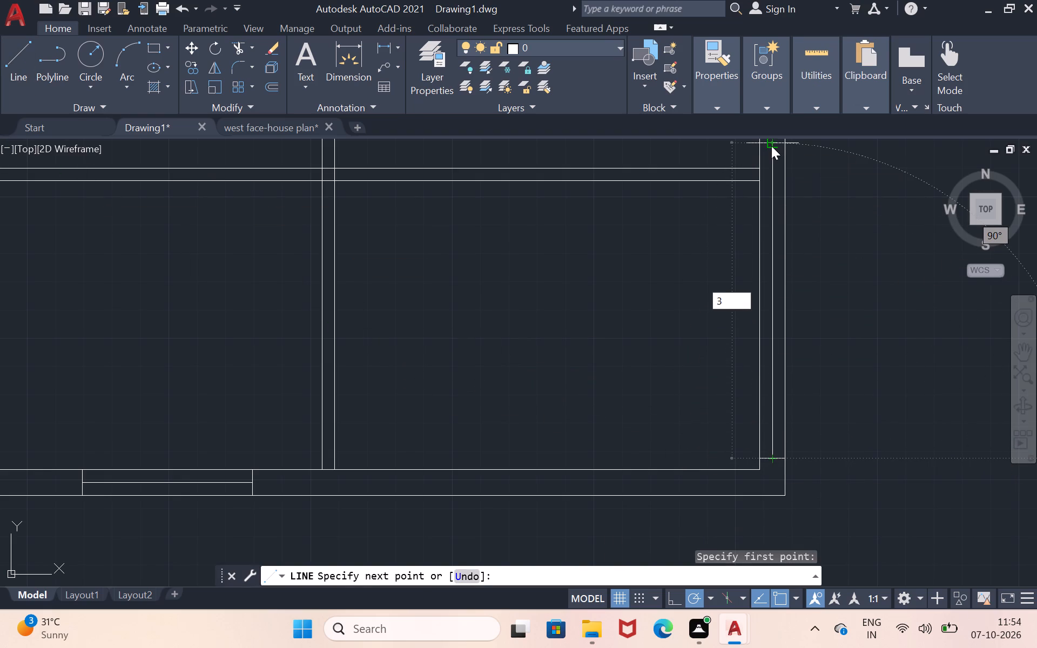
text('0)
key(shift+quotedbl)
key(Return)
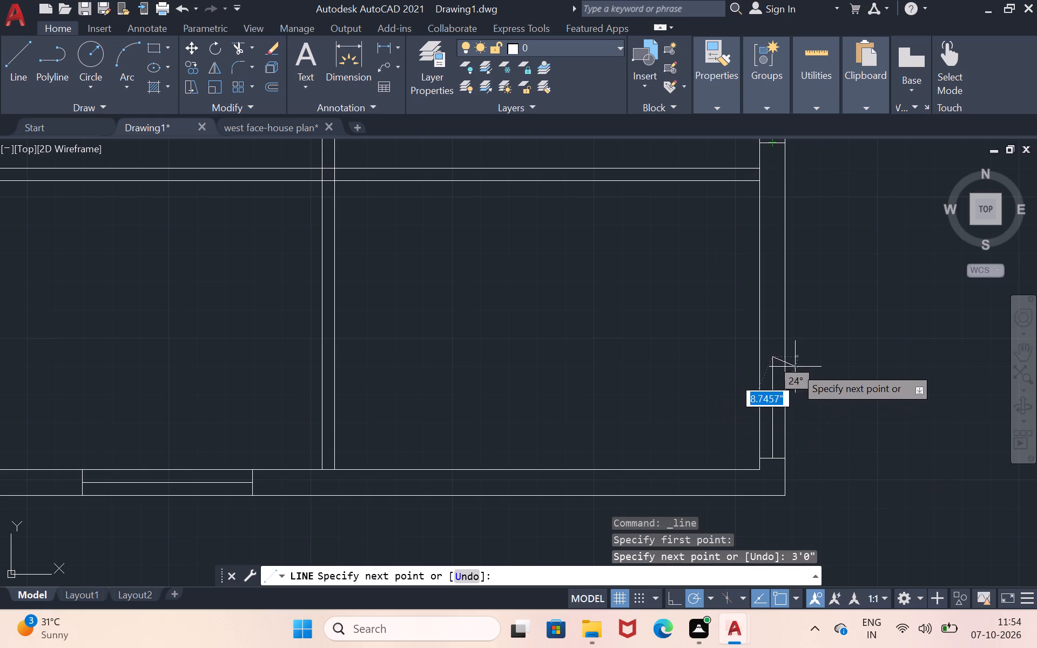
click(789, 357)
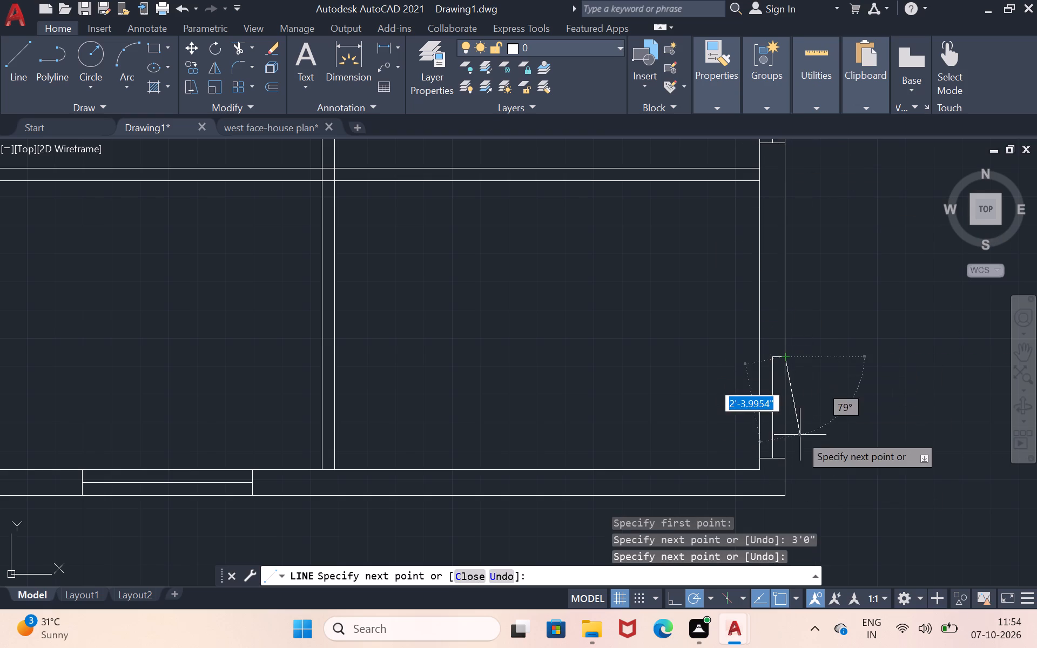
click(757, 360)
key(Return)
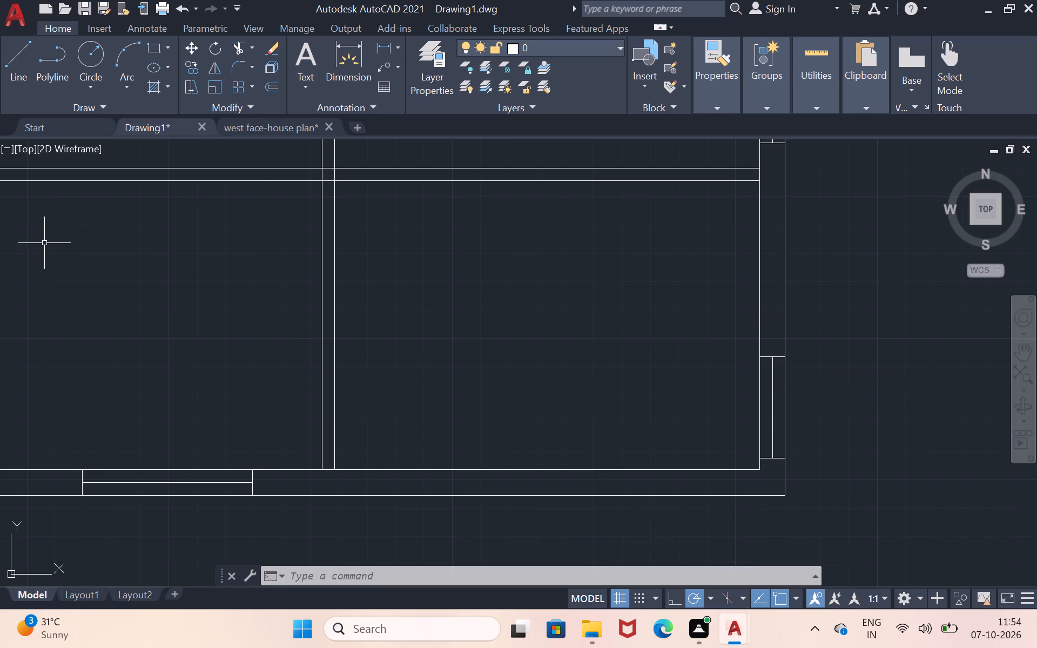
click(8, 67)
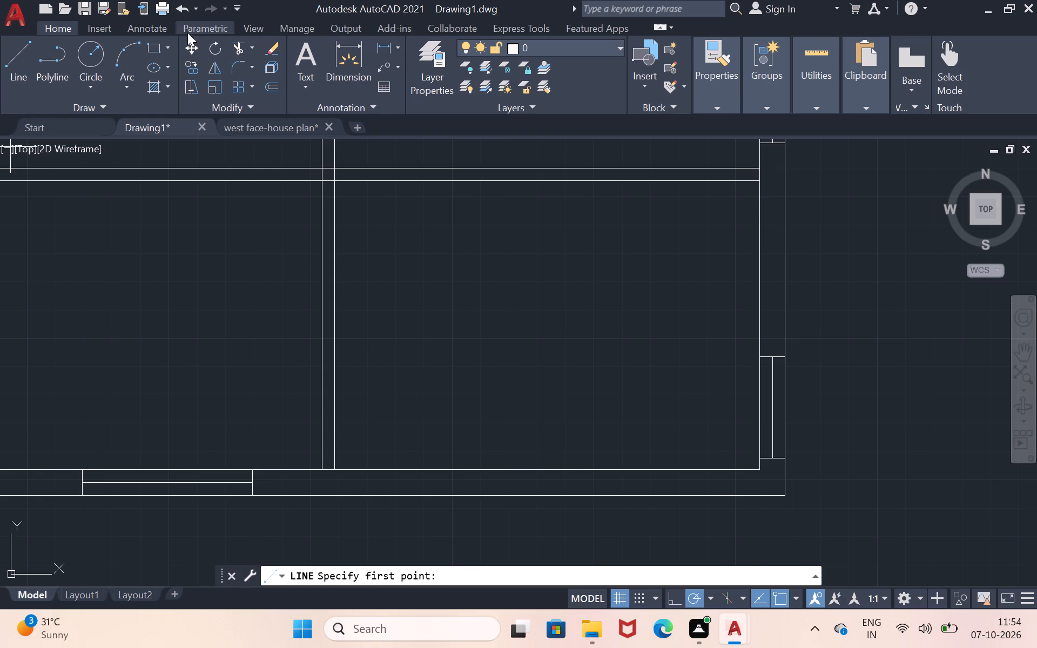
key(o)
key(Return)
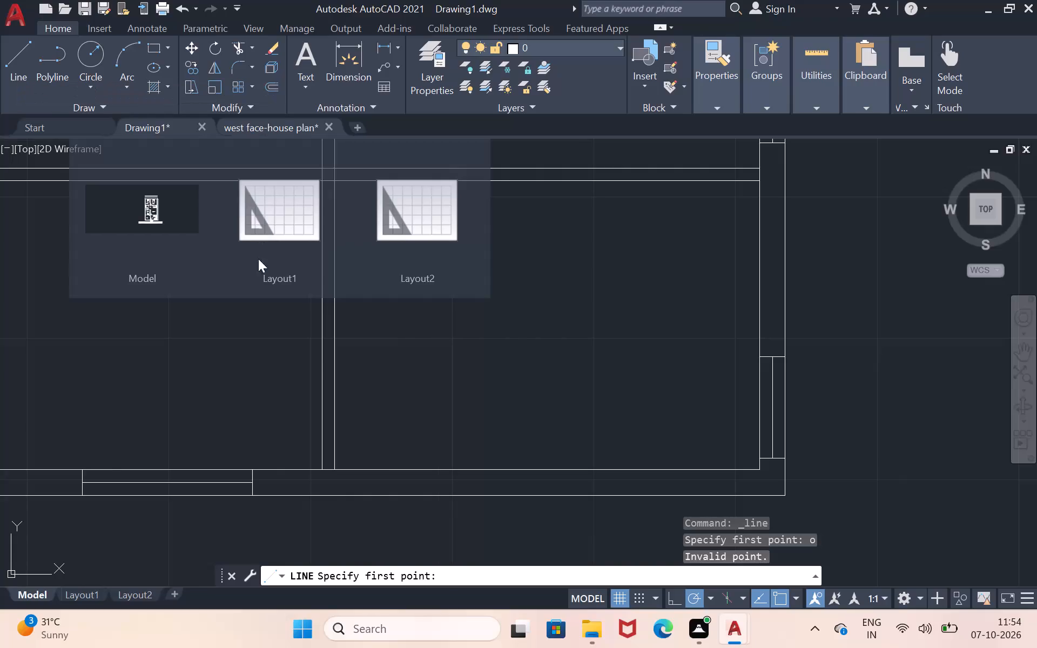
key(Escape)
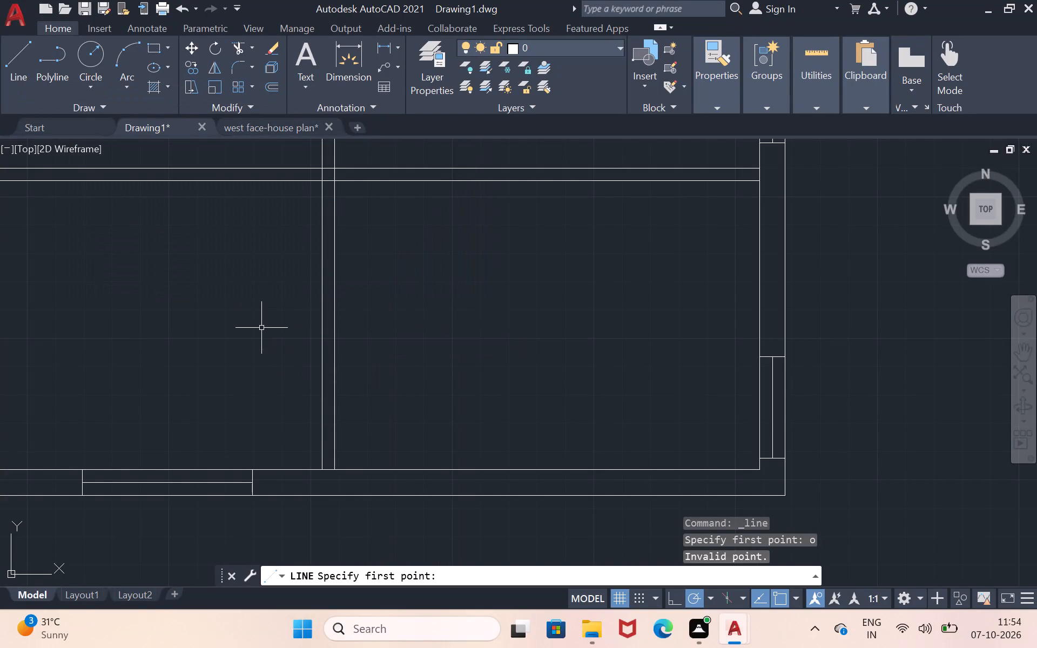
Offset the 3'0" centre line in the east wall by 1" to both its west and east sides.
key(o)
key(Return)
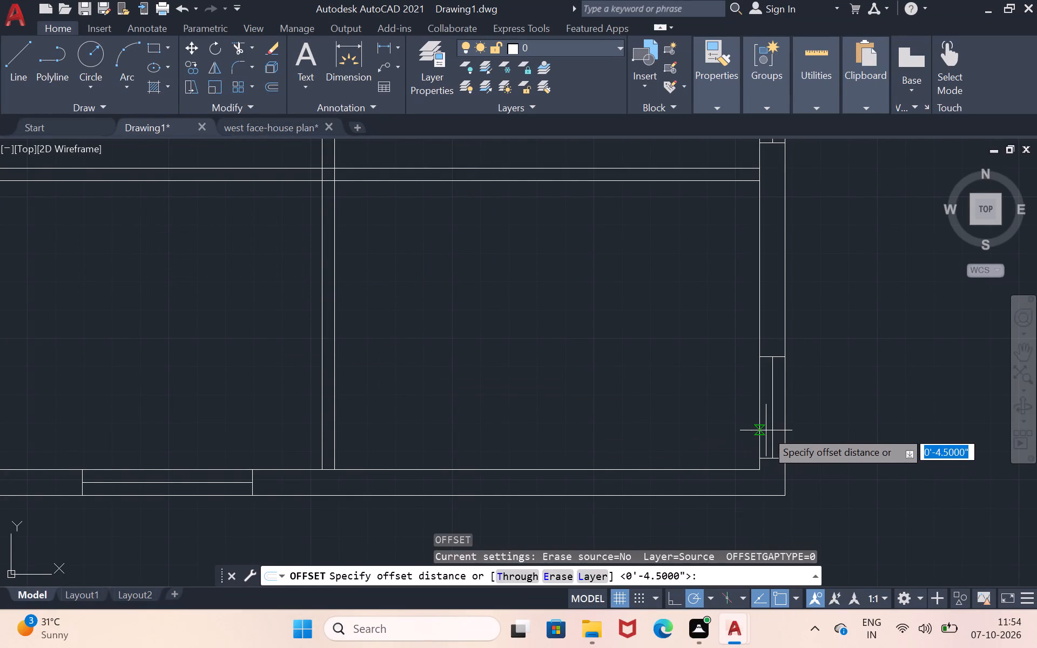
click(772, 406)
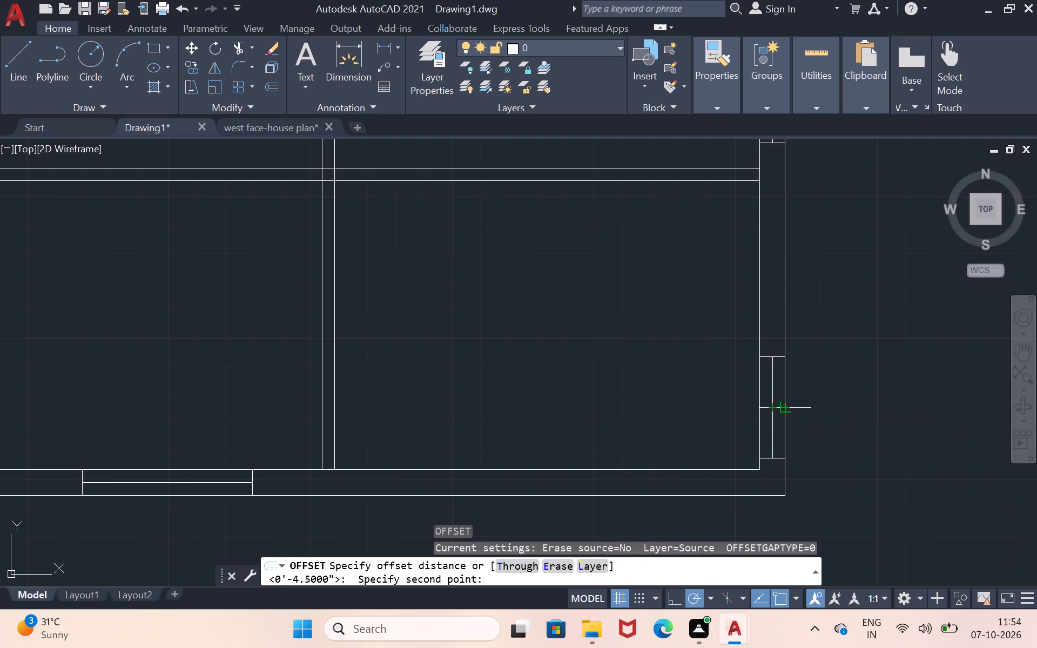
text(1")
key(Return)
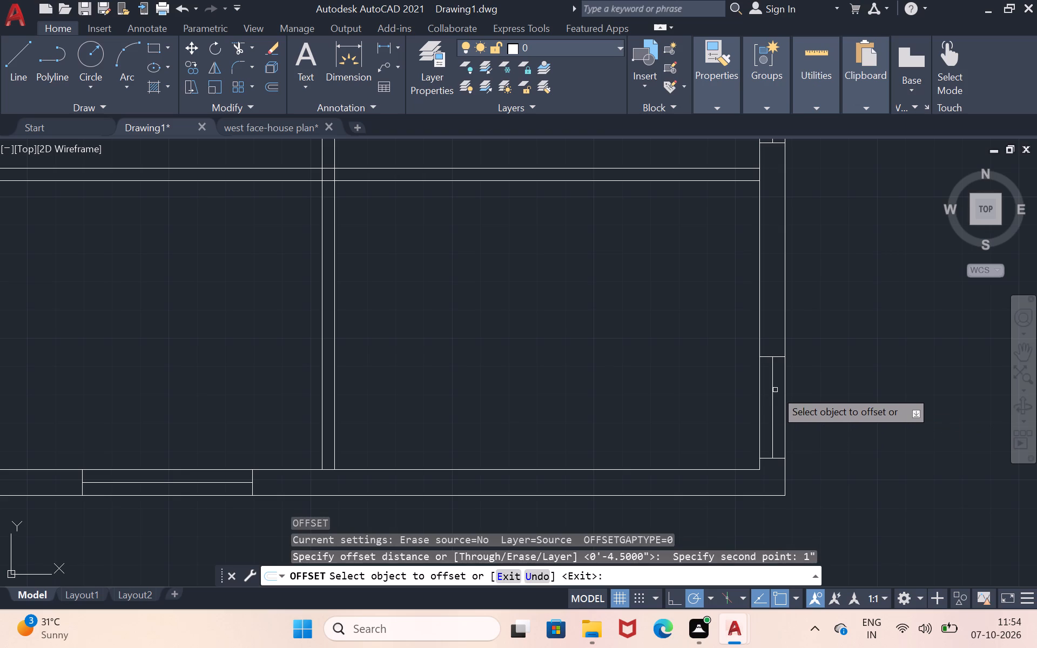
click(775, 390)
click(772, 390)
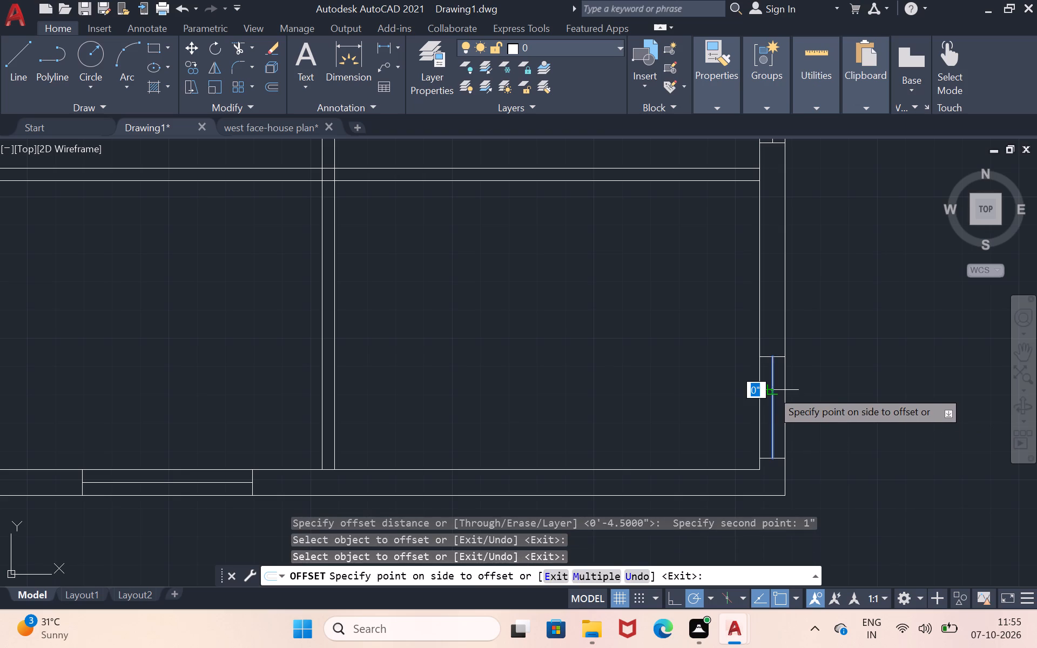
click(765, 391)
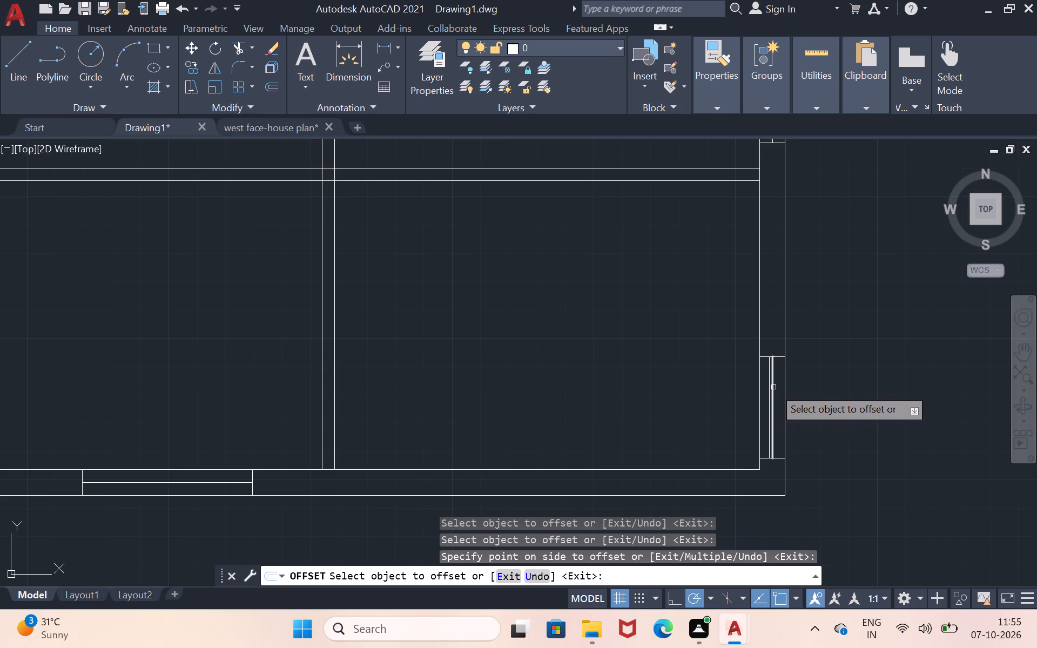
click(774, 387)
click(780, 383)
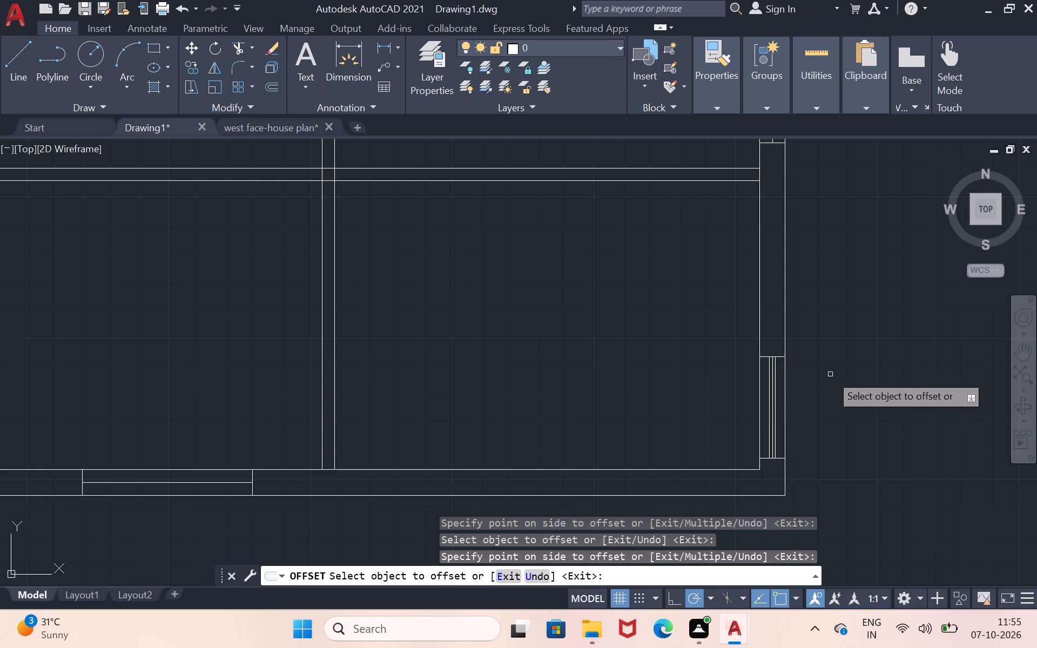
Offset the 5'0" window centre line in the south wall by 1" to both its south and north sides.
scroll(843, 217, down, 1)
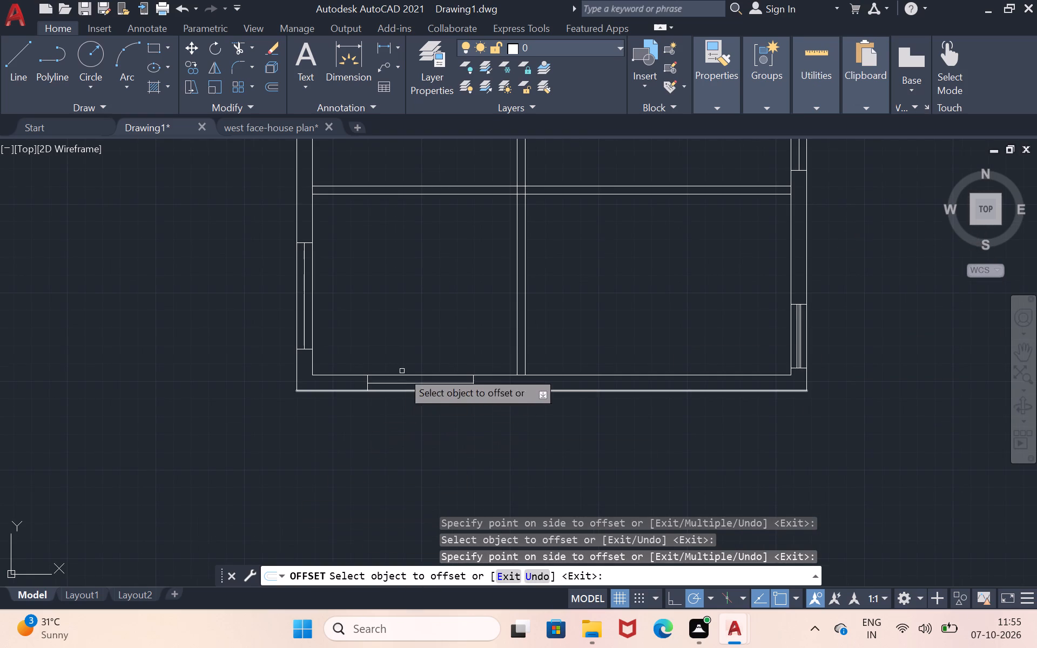
click(410, 384)
click(410, 389)
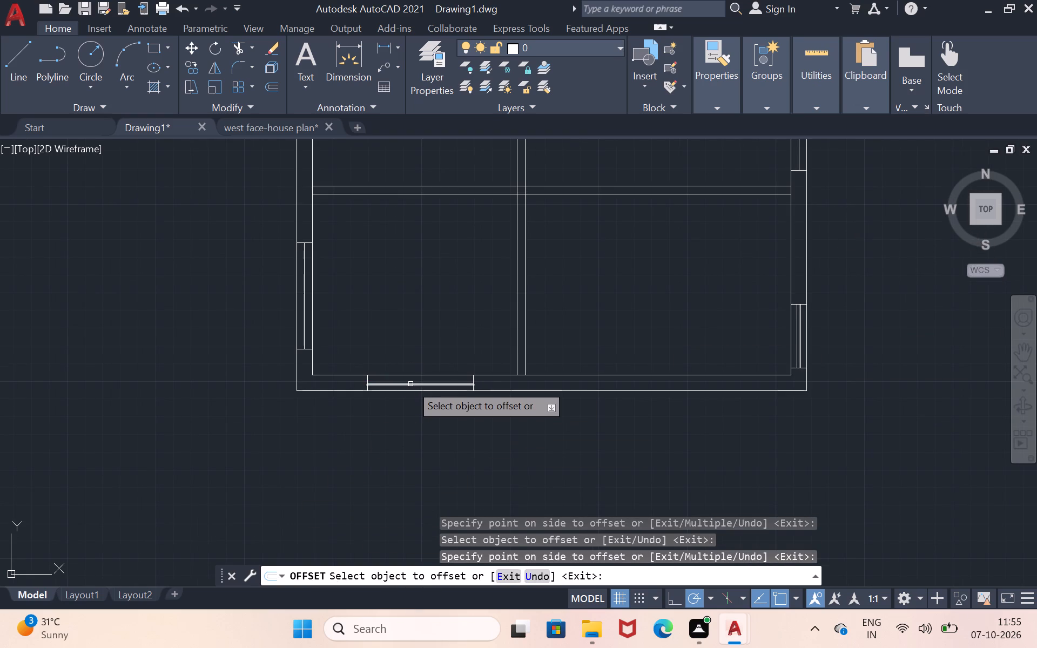
scroll(410, 384, up, 2)
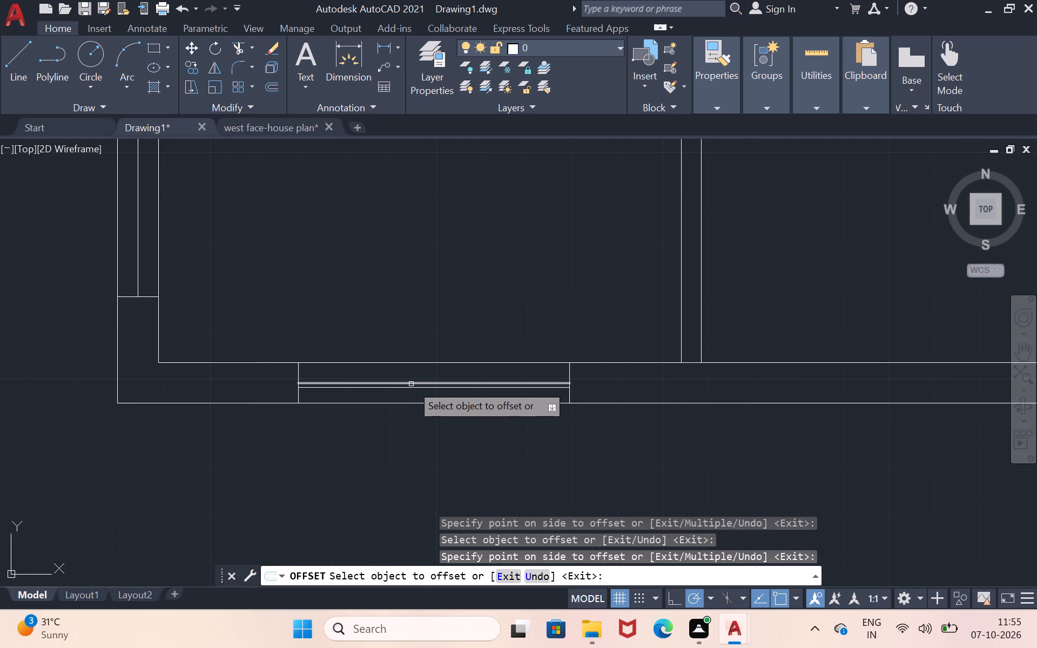
click(416, 382)
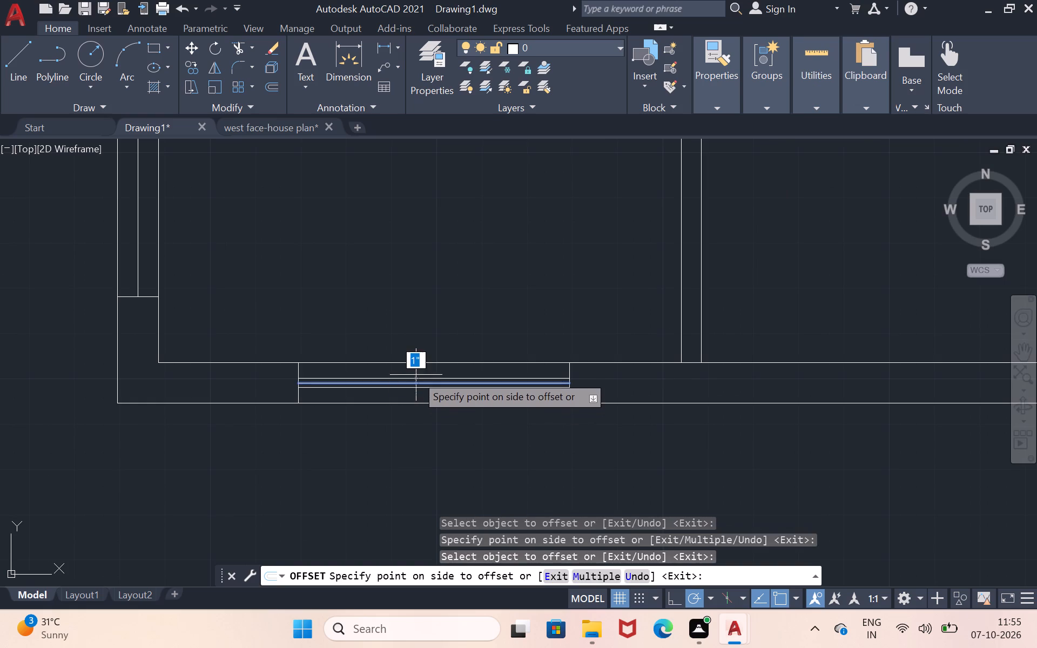
click(416, 375)
Offset the centre line of the west wall's southernmost window by 1" to both its east and west sides.
scroll(123, 217, down, 2)
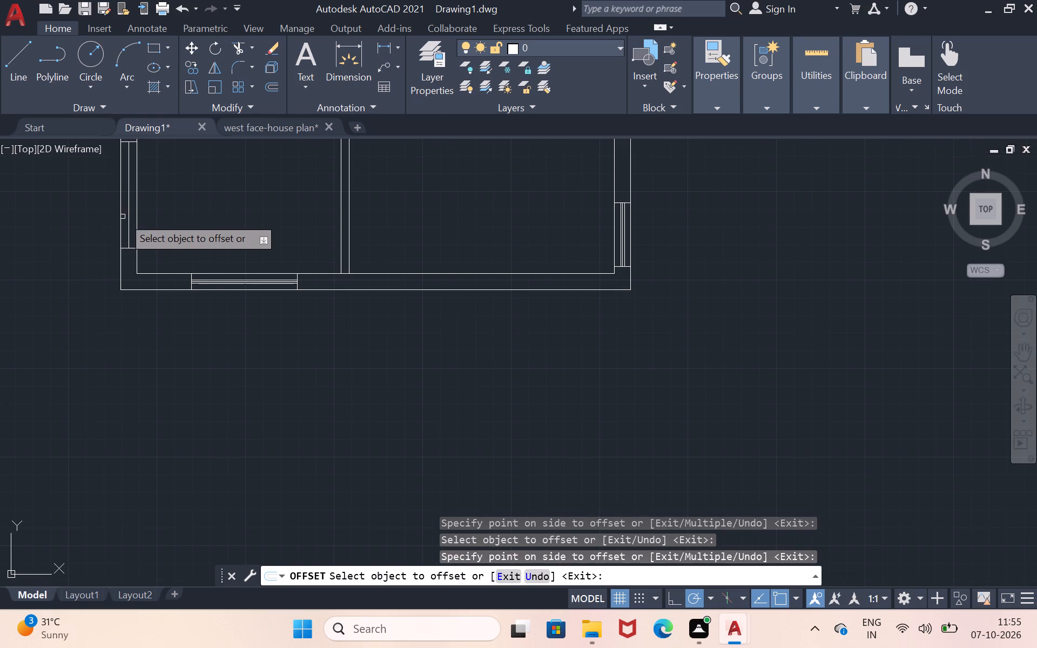
click(130, 207)
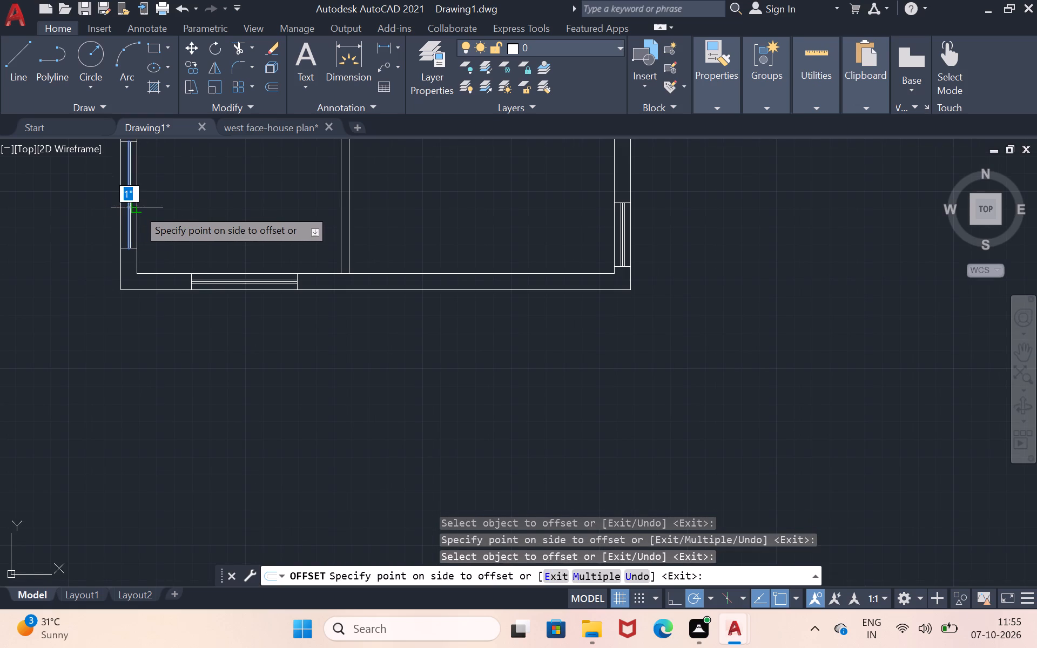
click(138, 208)
click(129, 211)
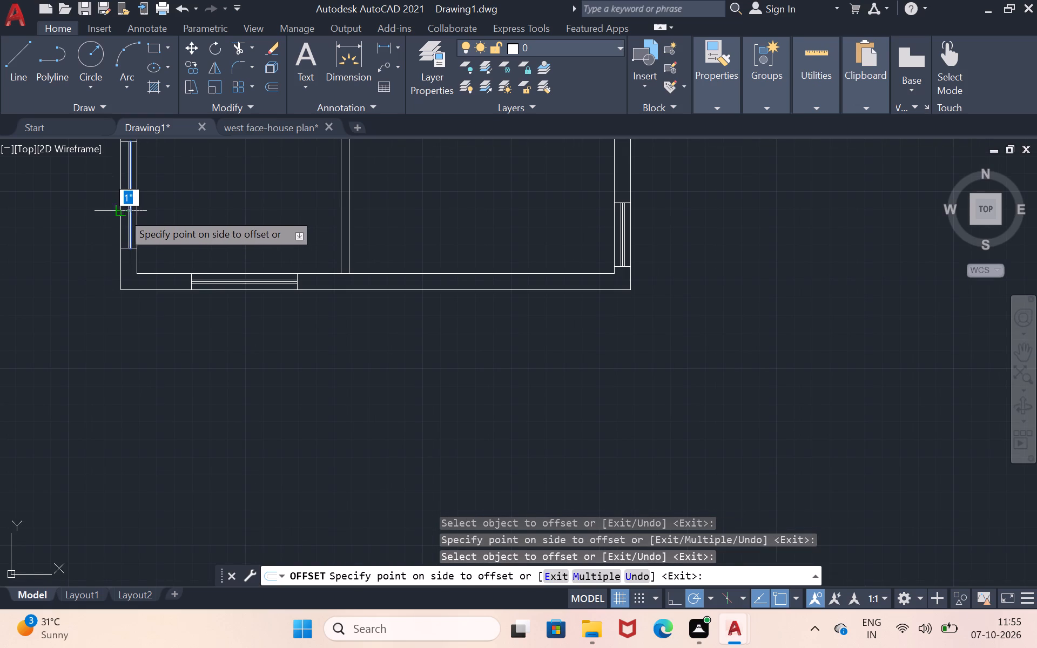
scroll(127, 206, up, 3)
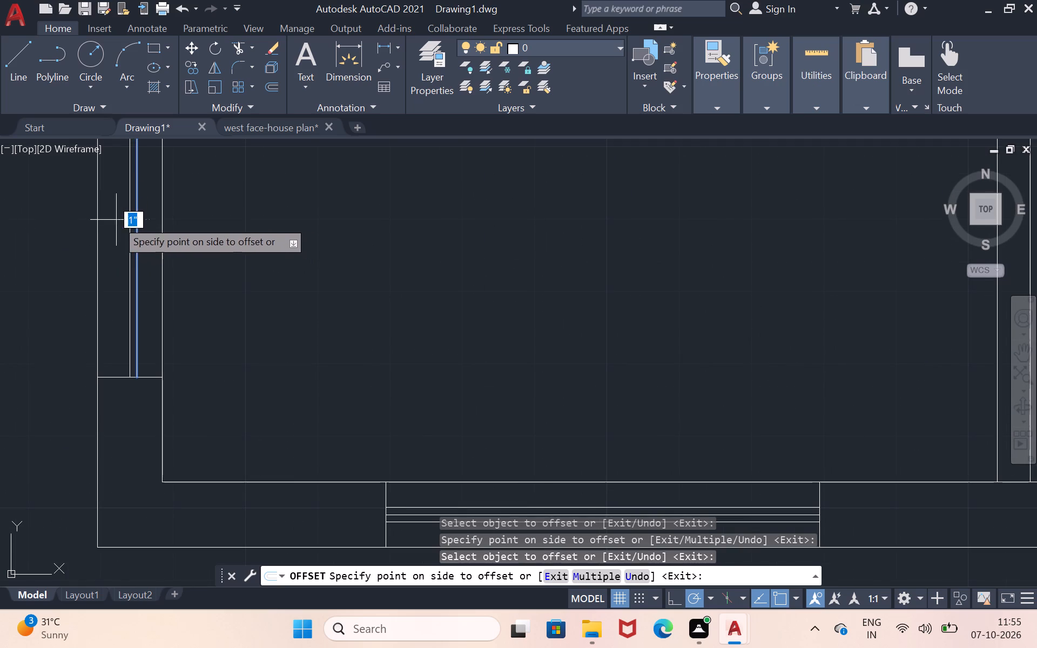
click(127, 221)
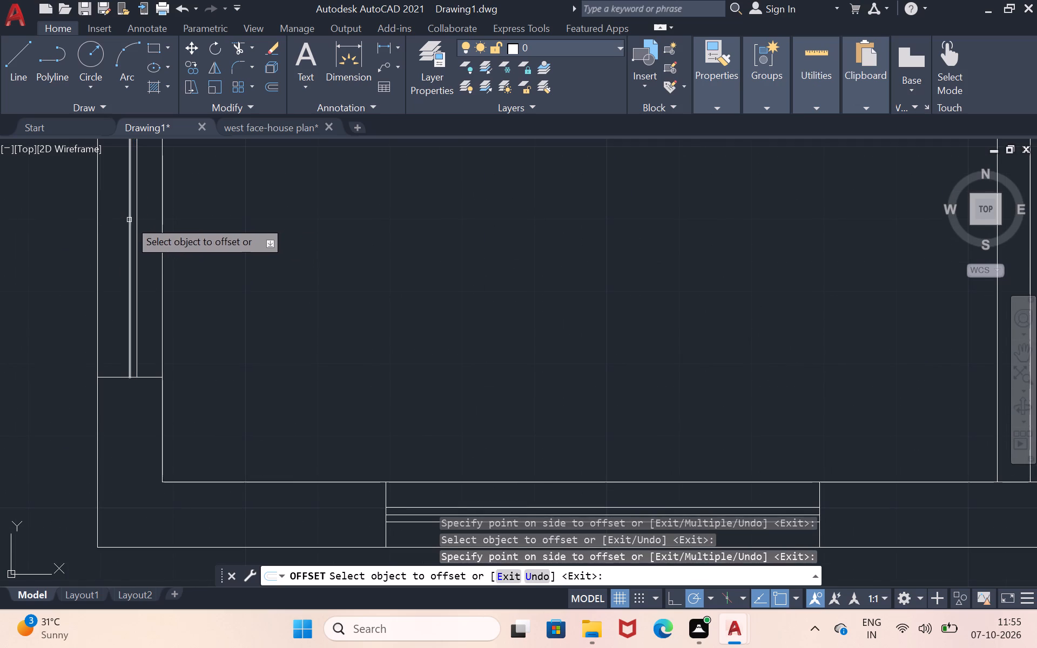
click(131, 217)
click(121, 220)
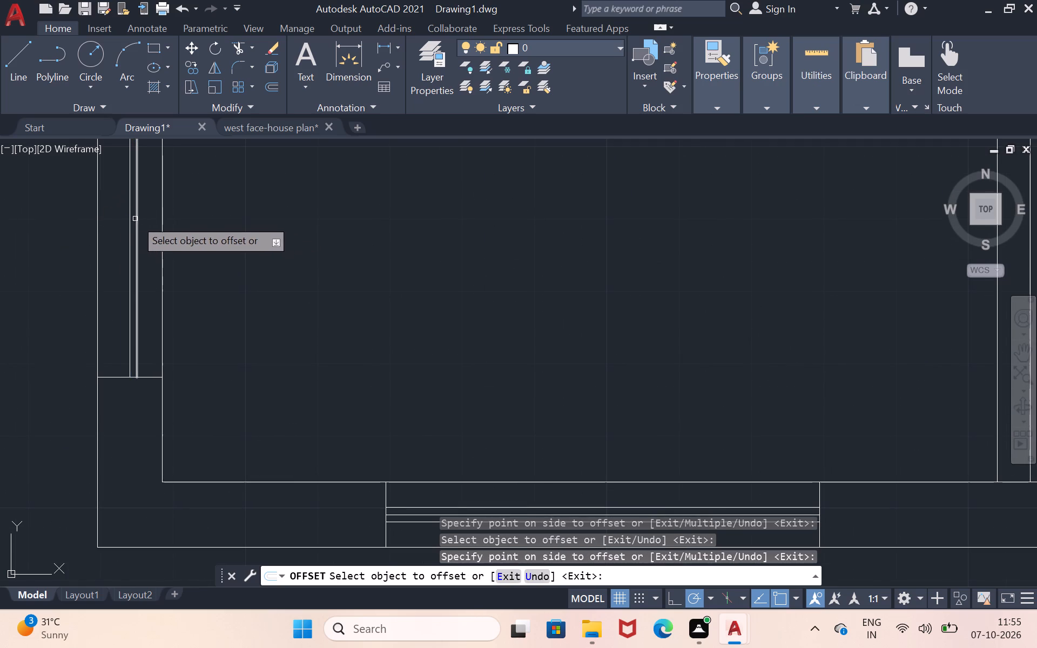
click(128, 222)
click(113, 222)
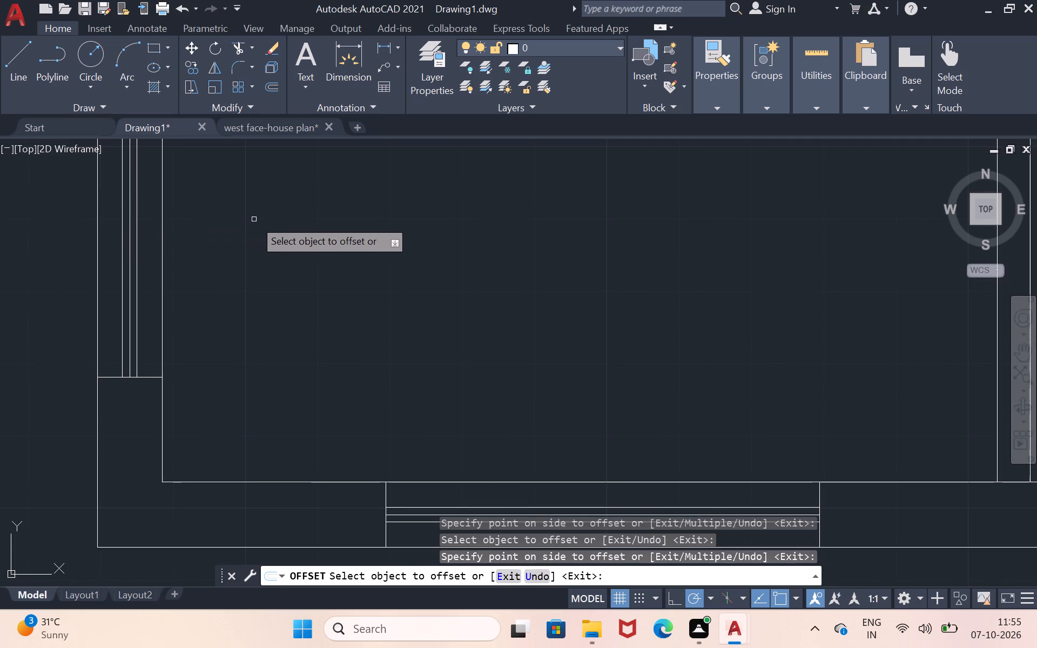
Offset the centre line of the east wall window just north of the southernmost cross partition by 1" to its west and east sides.
scroll(279, 226, down, 3)
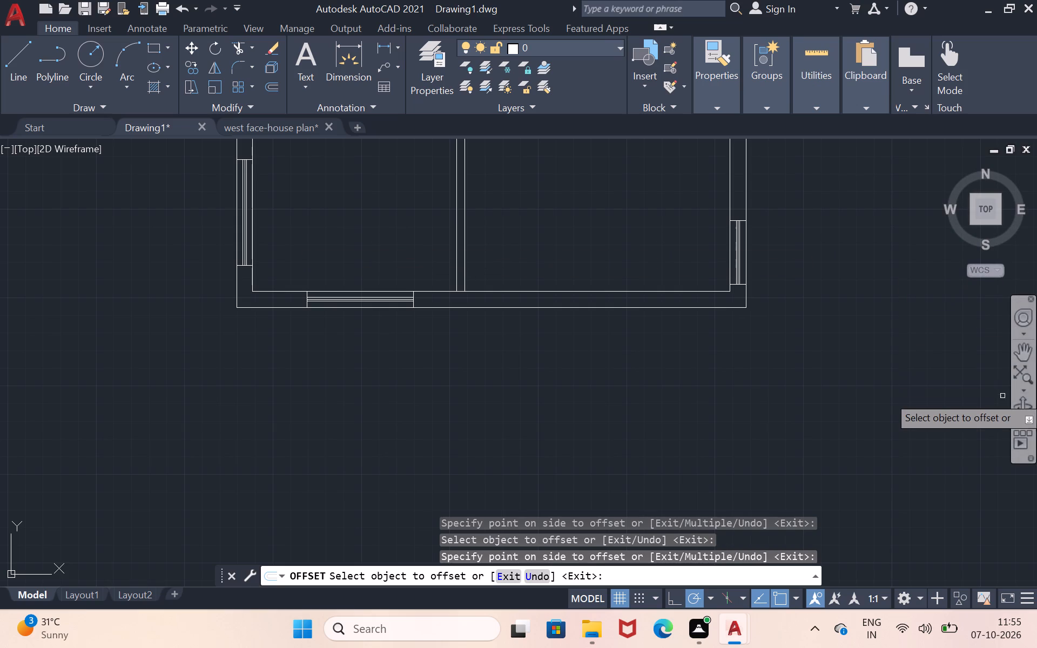
click(1021, 355)
drag(709, 252, 595, 540)
key(Escape)
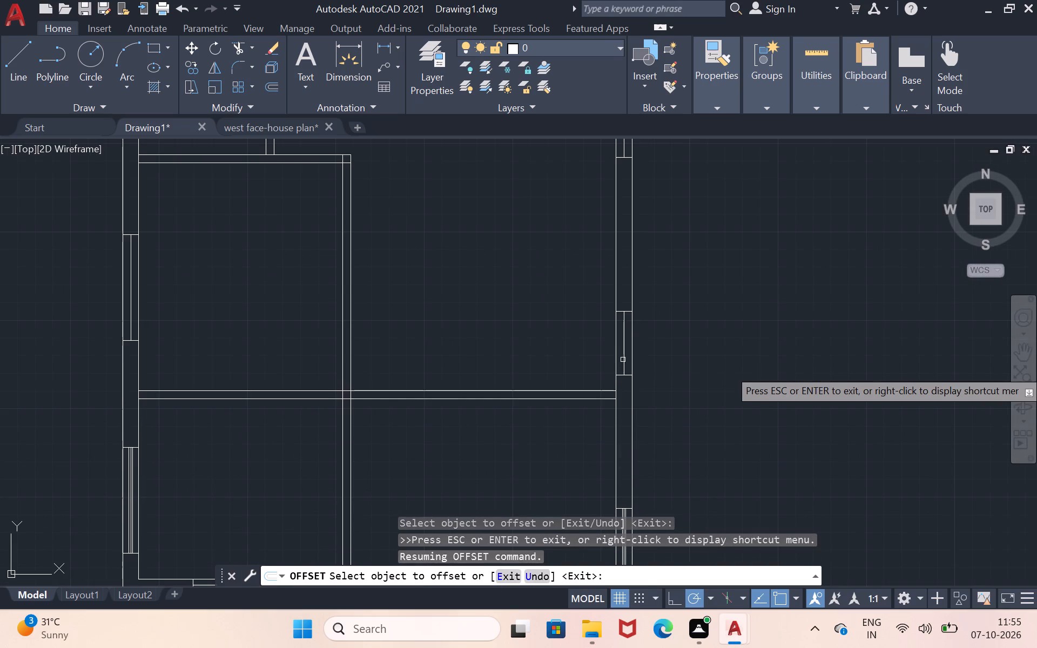
click(624, 355)
click(616, 362)
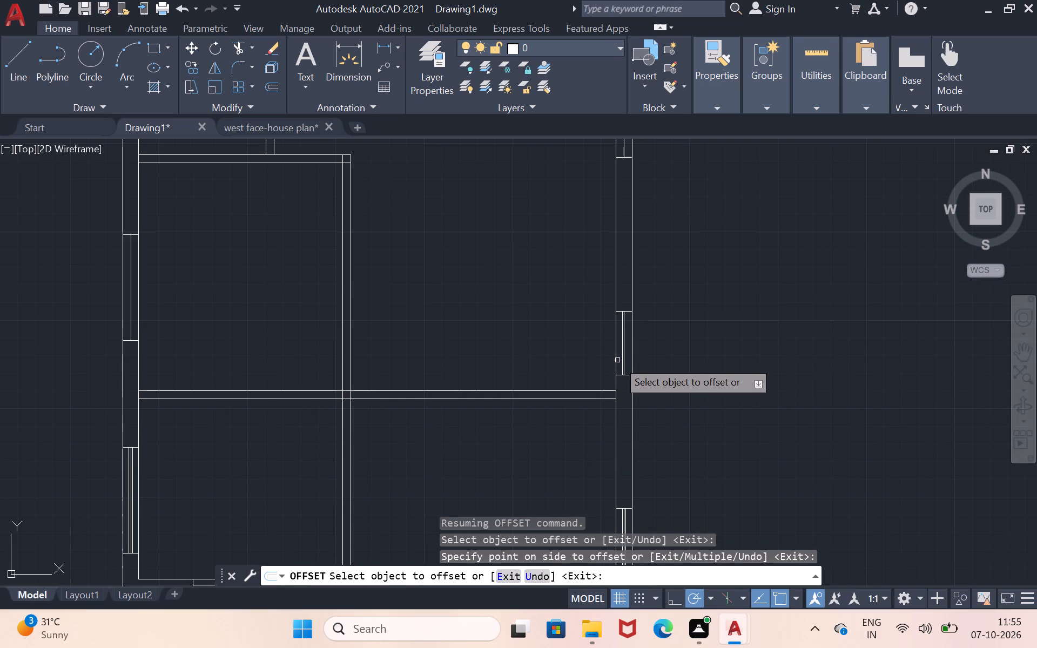
scroll(624, 347, up, 3)
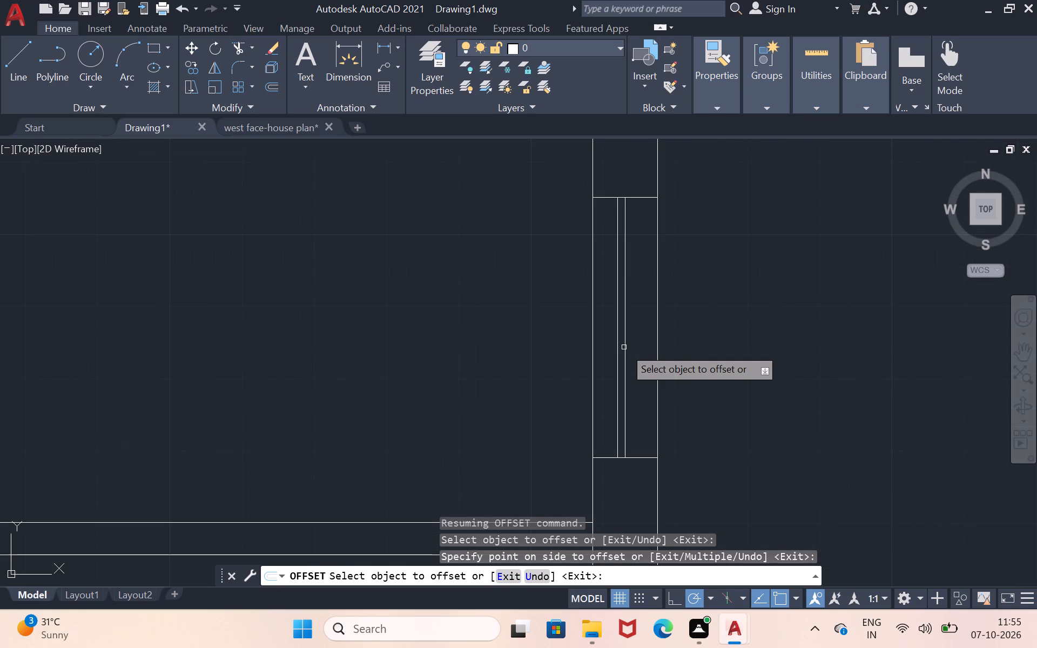
click(624, 342)
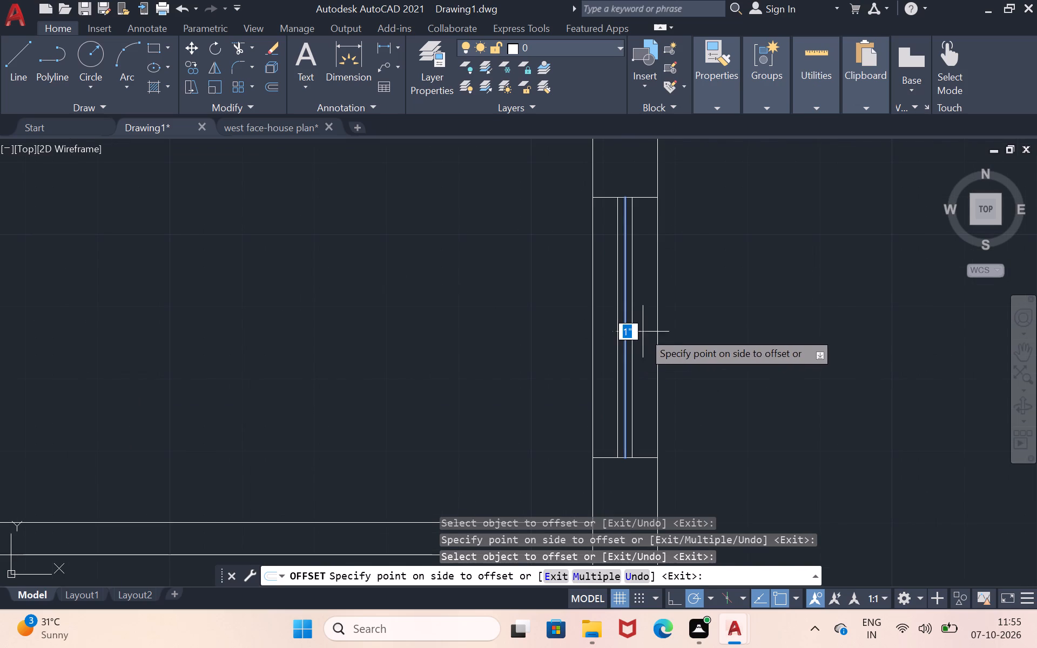
click(645, 330)
Offset the centre line of the west wall window just north of the southernmost cross partition by 1" to its west and east sides.
scroll(640, 191, down, 2)
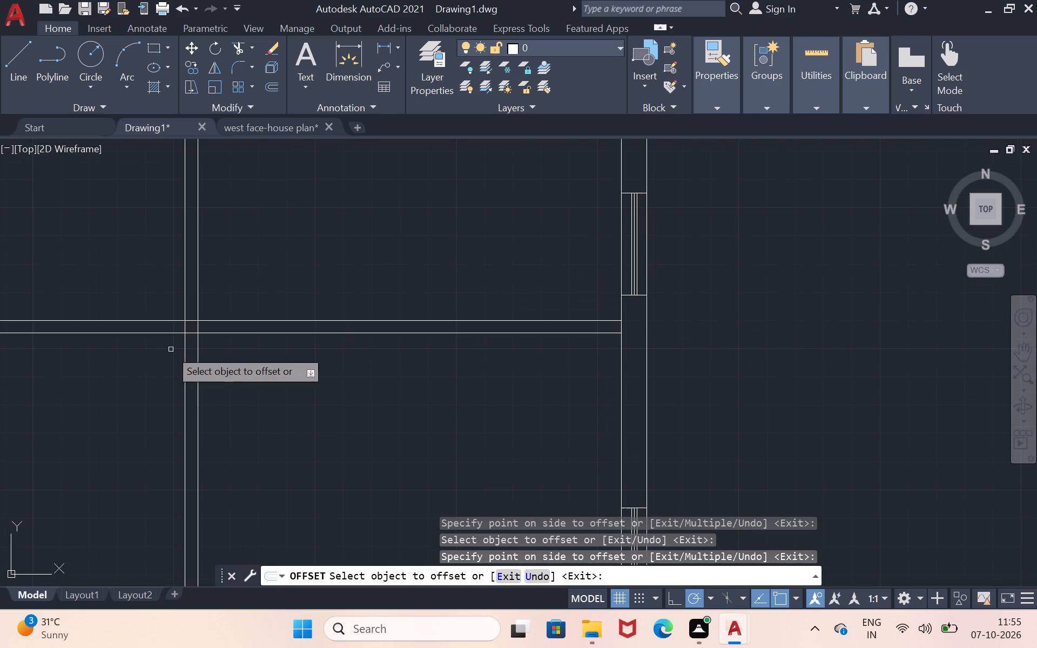
scroll(169, 349, down, 2)
scroll(43, 287, up, 3)
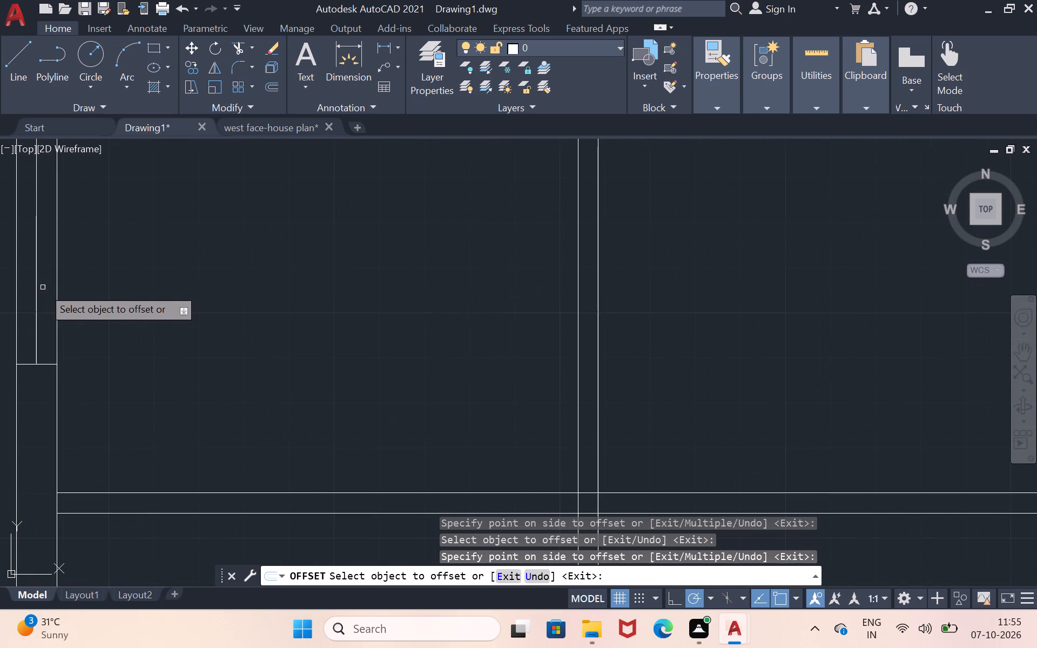
click(37, 293)
click(17, 299)
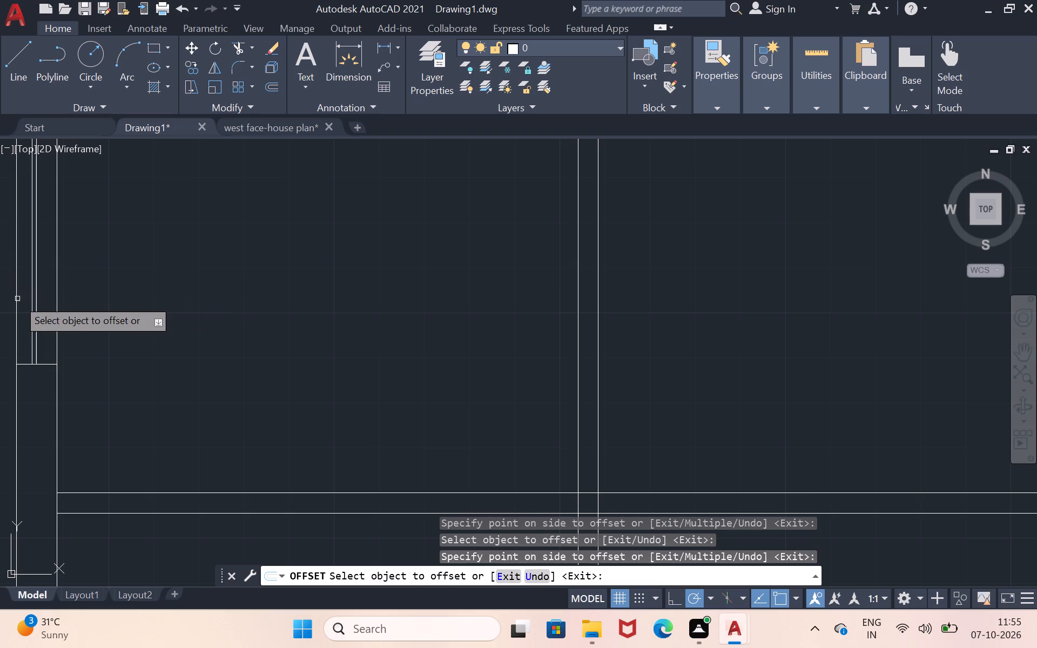
click(36, 333)
click(44, 334)
key(Return)
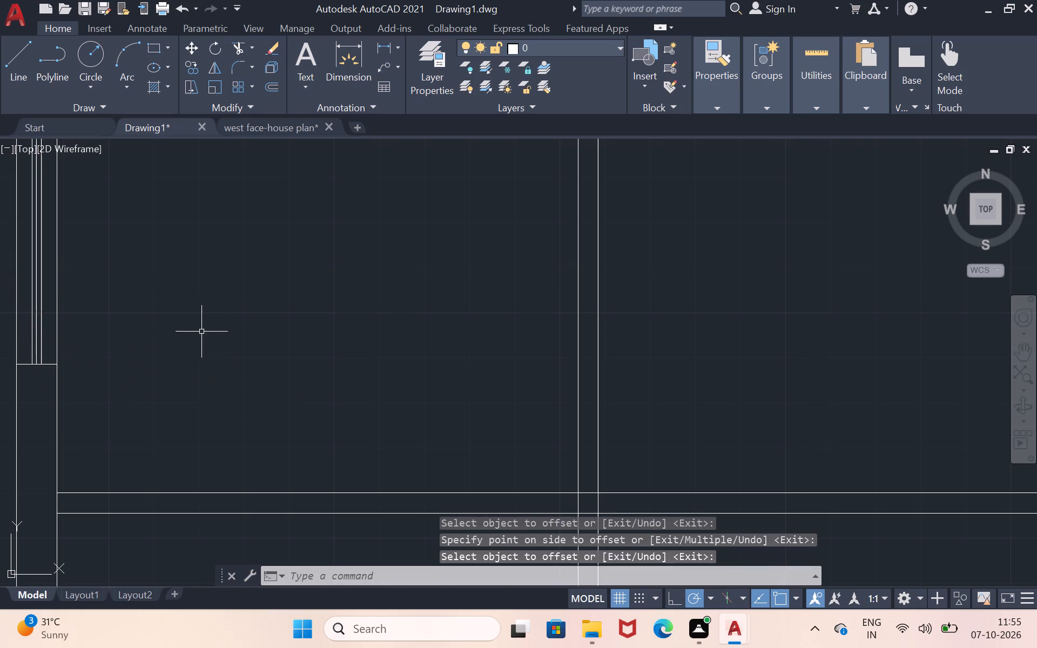
Offset the centre line of the west wall's third window from the south by 1" to both its east and west sides.
scroll(214, 317, down, 1)
scroll(250, 238, down, 2)
scroll(388, 183, down, 1)
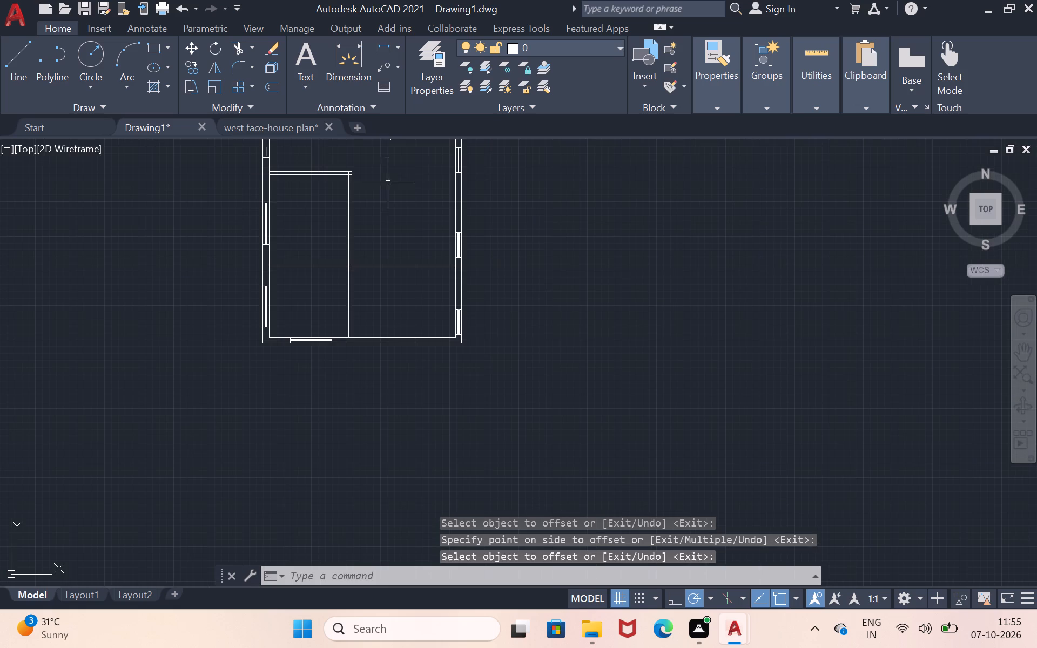
scroll(484, 156, up, 2)
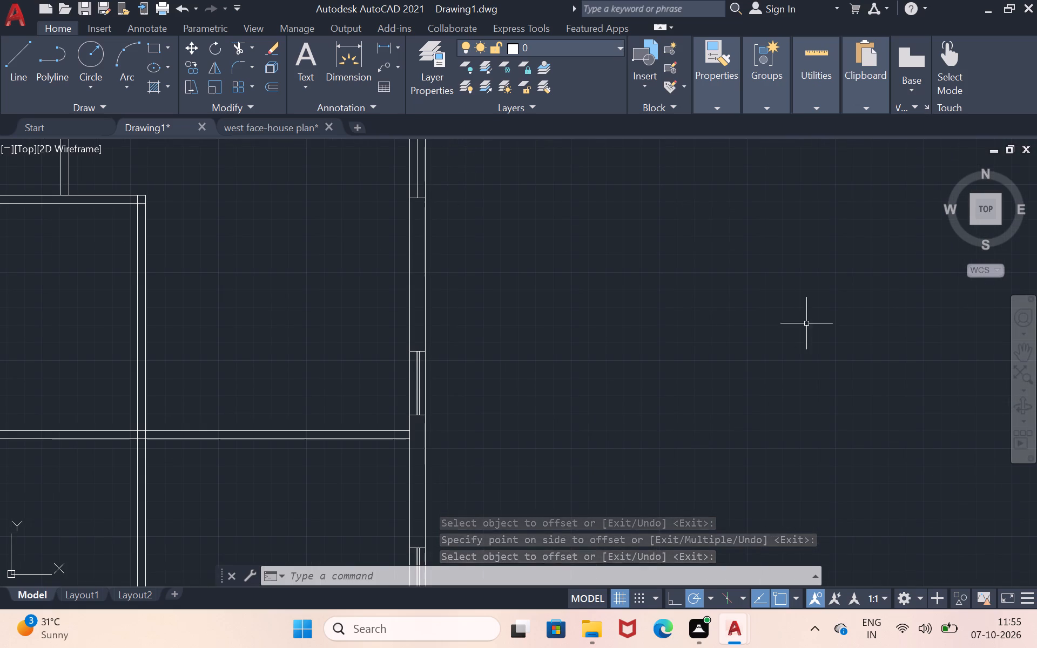
click(1027, 352)
drag(320, 348, 500, 462)
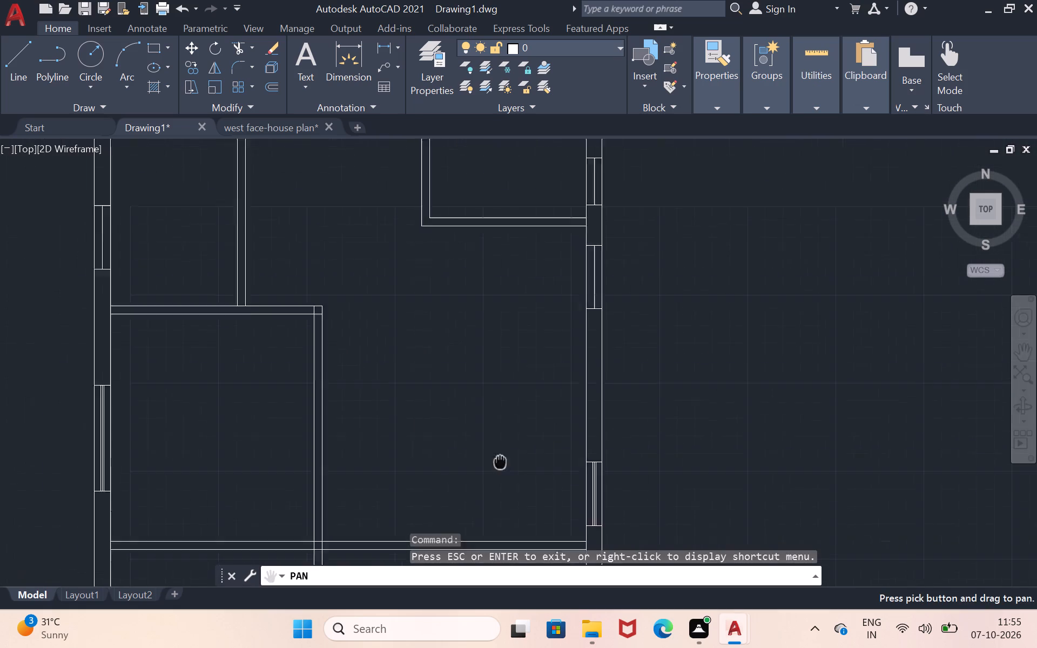
drag(500, 462, 570, 518)
key(Escape)
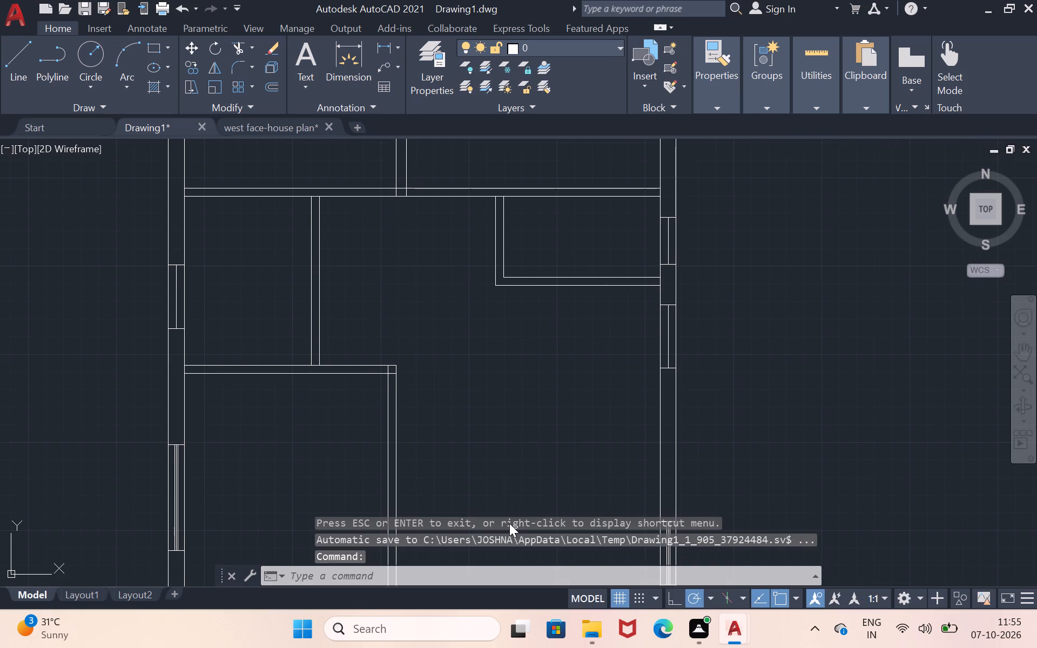
key(o)
key(Return)
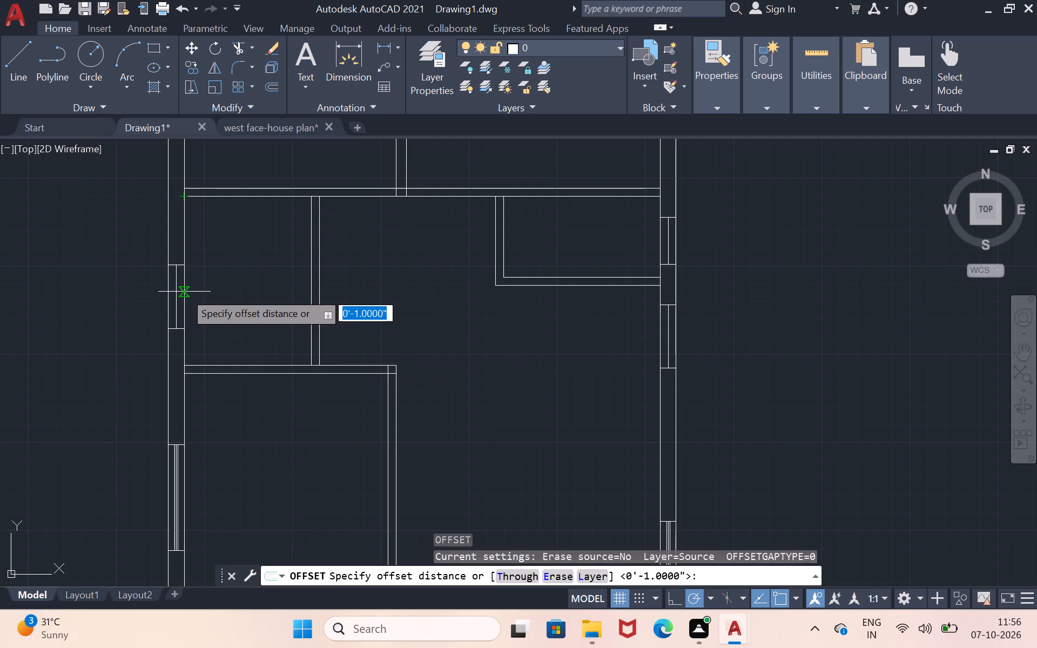
scroll(178, 293, up, 2)
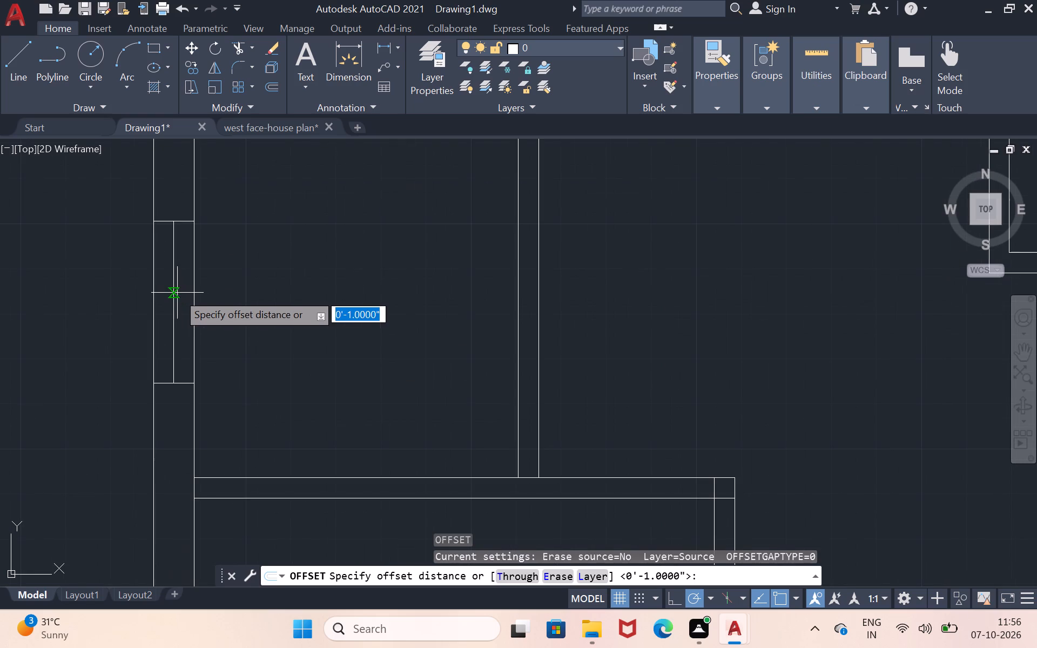
click(175, 294)
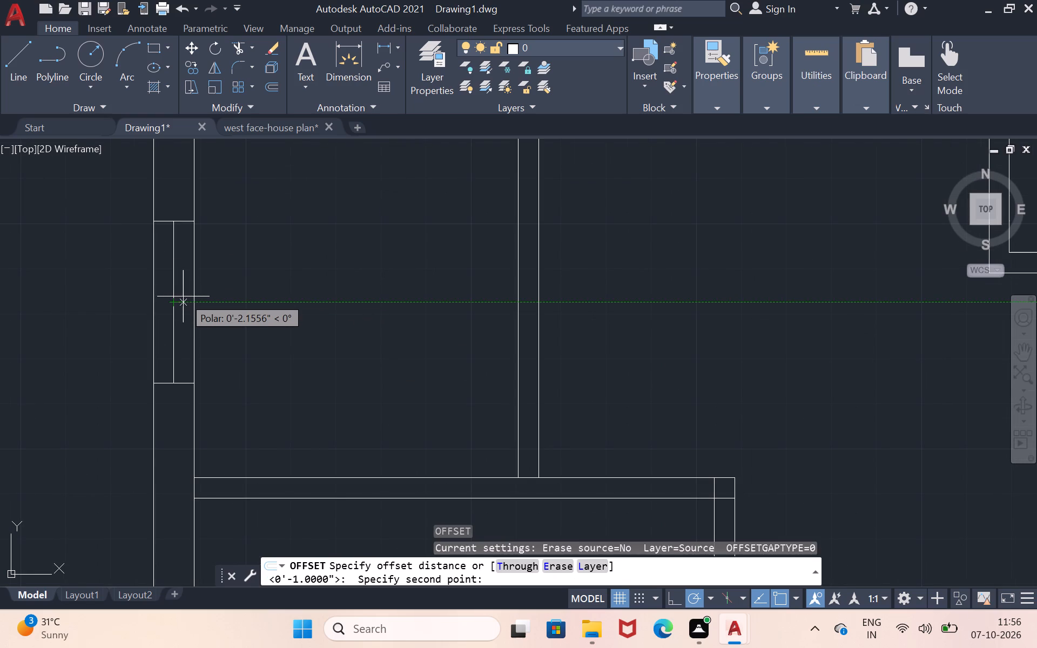
key(1)
key(shift+quotedbl)
key(Return)
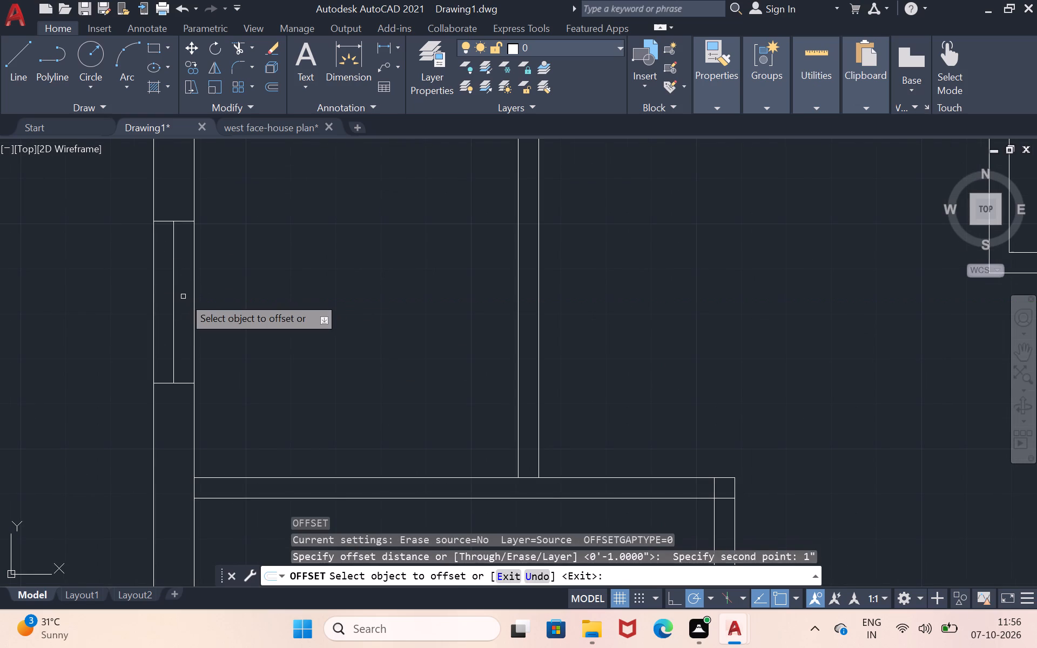
click(174, 302)
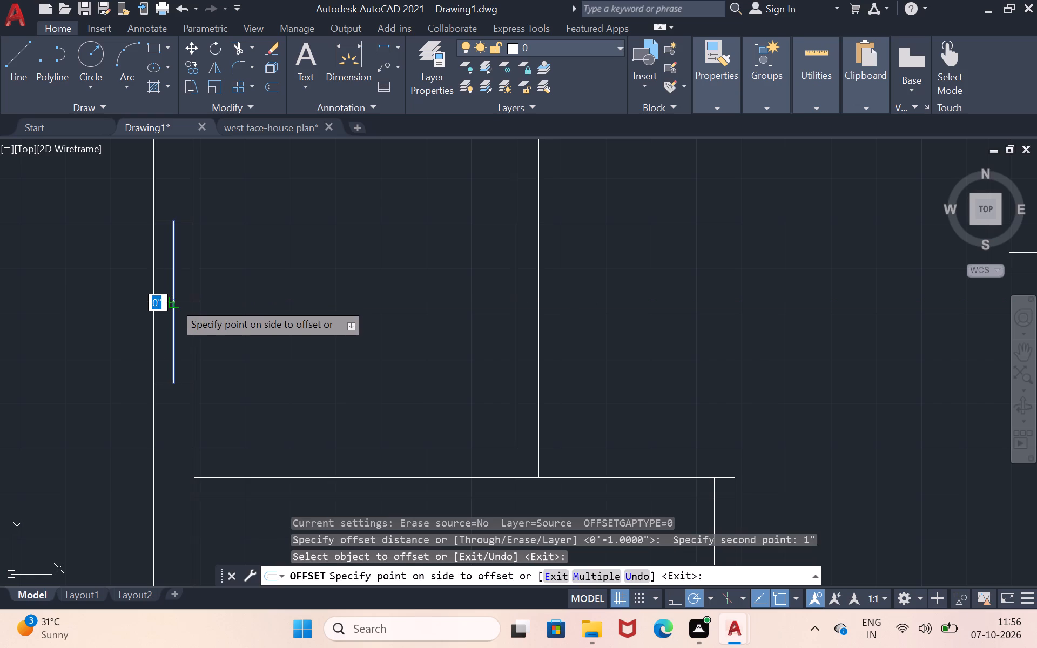
click(185, 295)
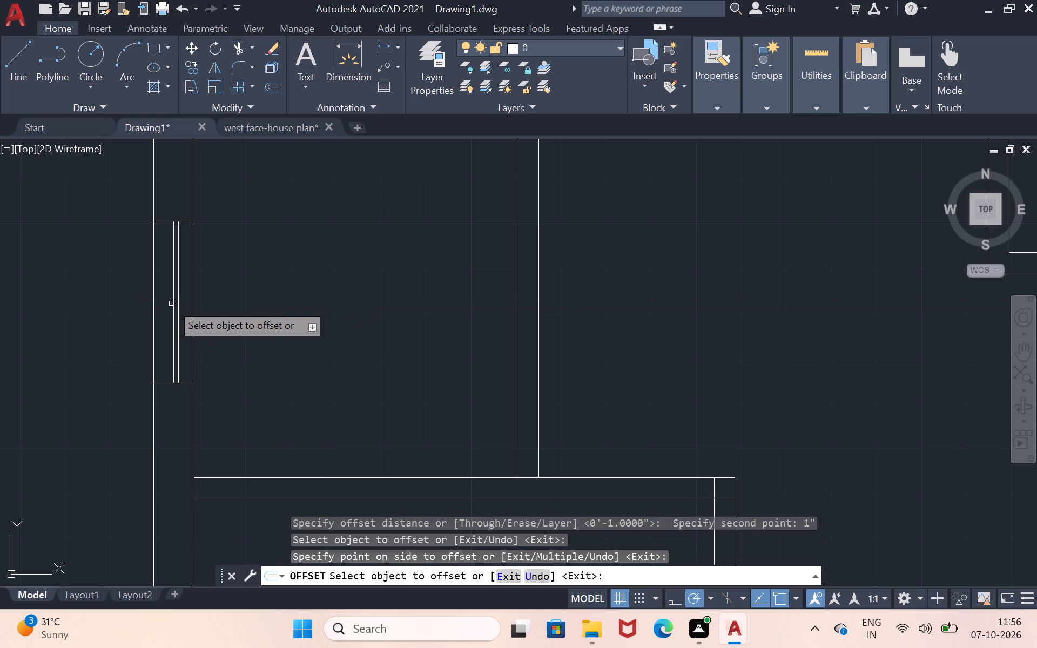
click(175, 299)
click(151, 308)
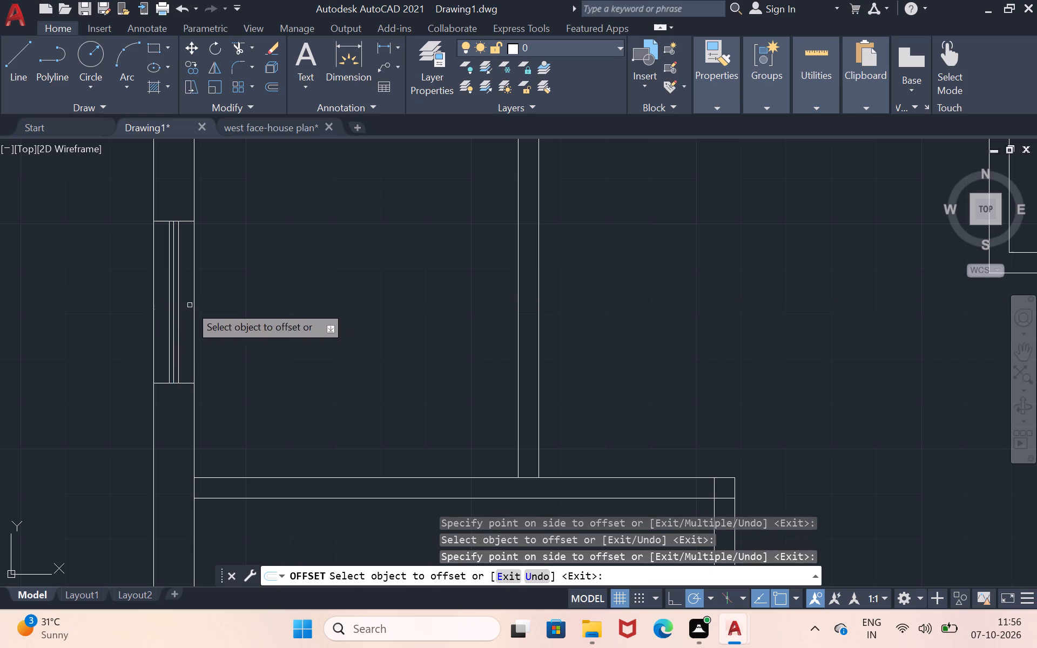
Offset the centre line of the west wall's fourth window from the south by 1" to both its west and east sides.
scroll(700, 304, down, 1)
scroll(773, 340, down, 2)
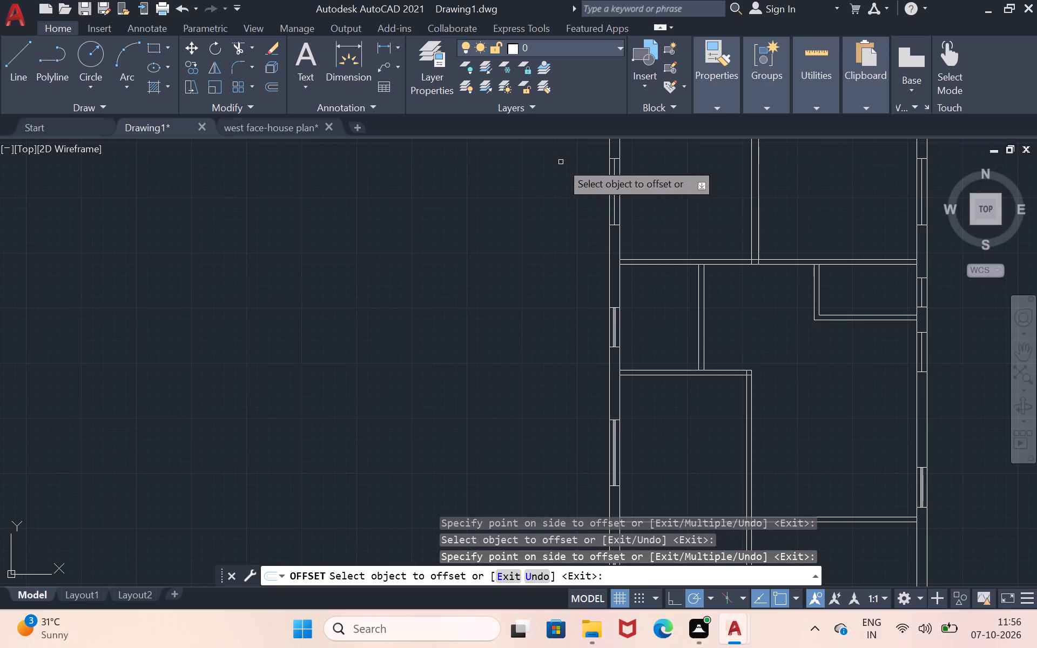
scroll(645, 153, up, 2)
click(567, 203)
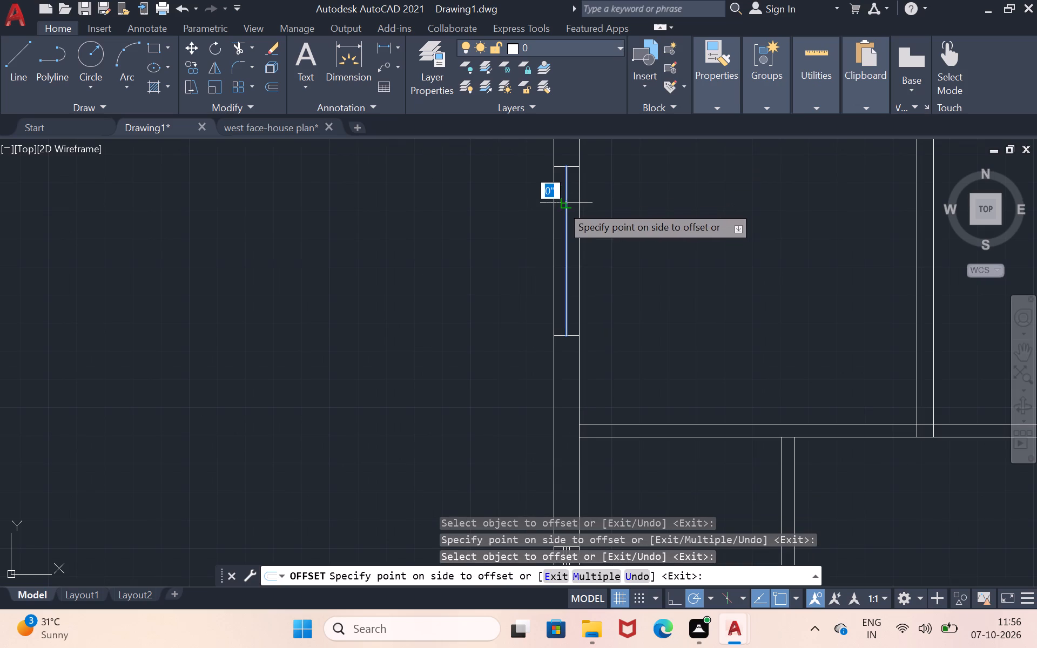
click(558, 209)
click(567, 205)
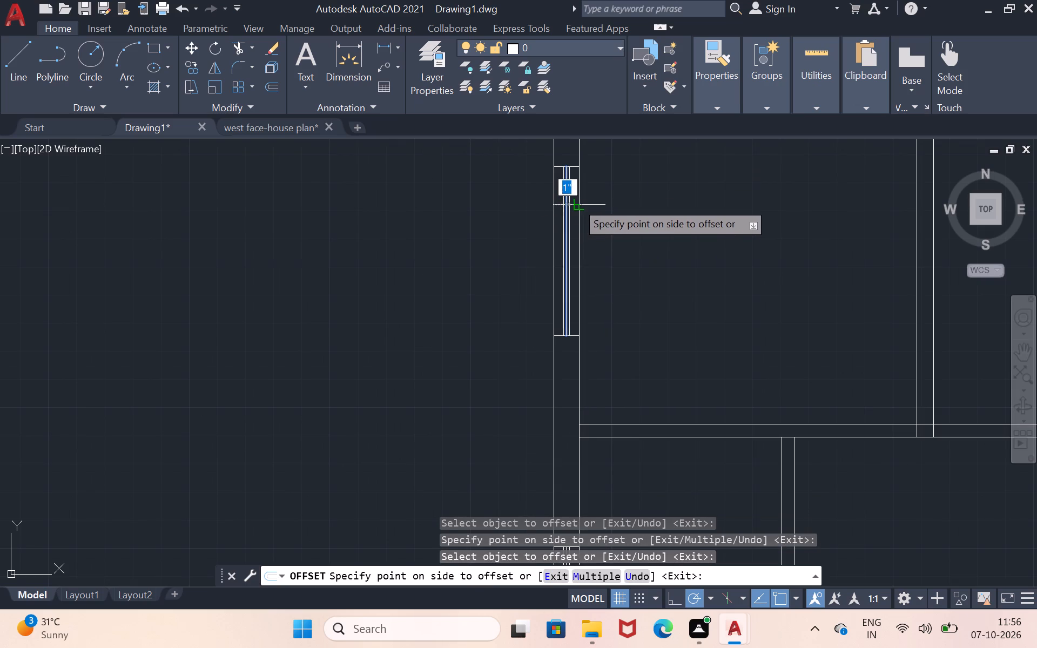
click(576, 201)
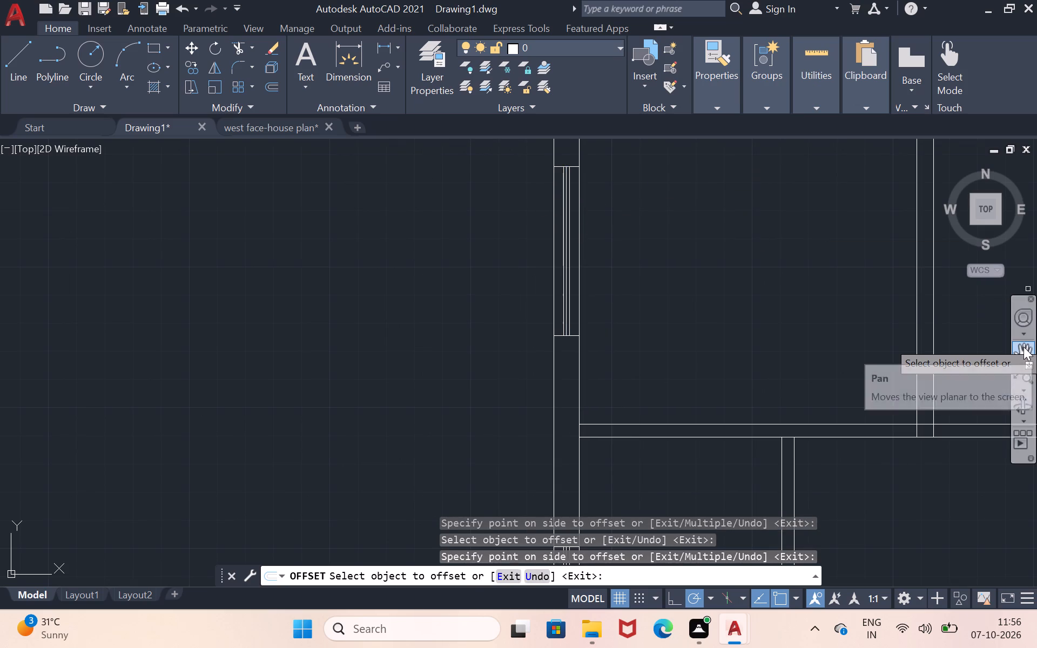
Offset the centre line of the east wall's third window from the south by 1" to both its east and west sides.
click(1023, 347)
drag(753, 379, 45, 487)
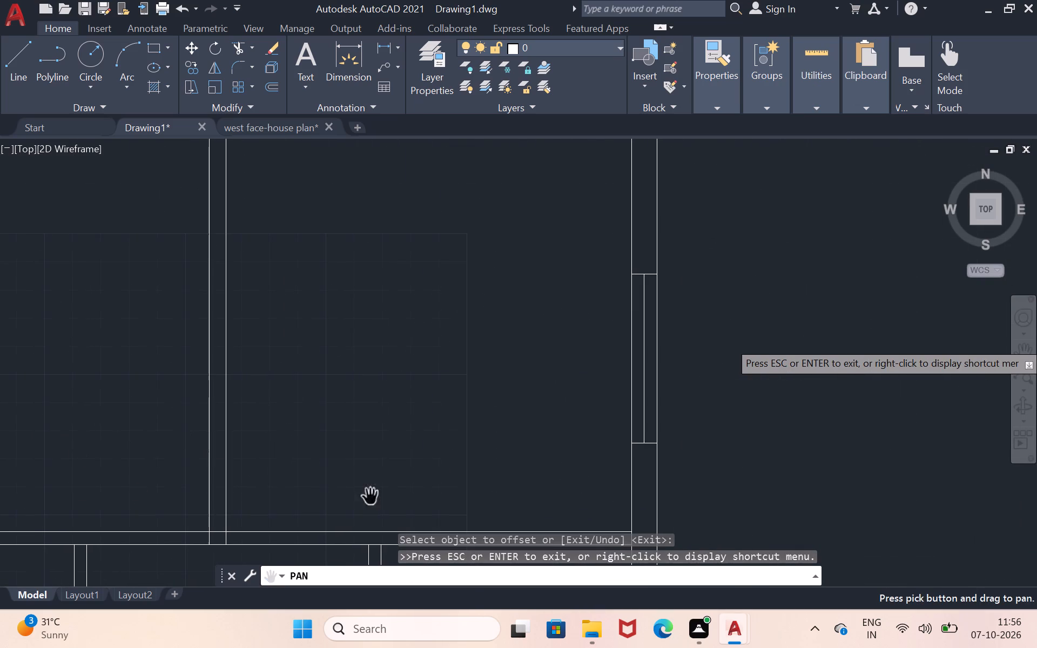
scroll(388, 491, down, 1)
drag(428, 461, 405, 321)
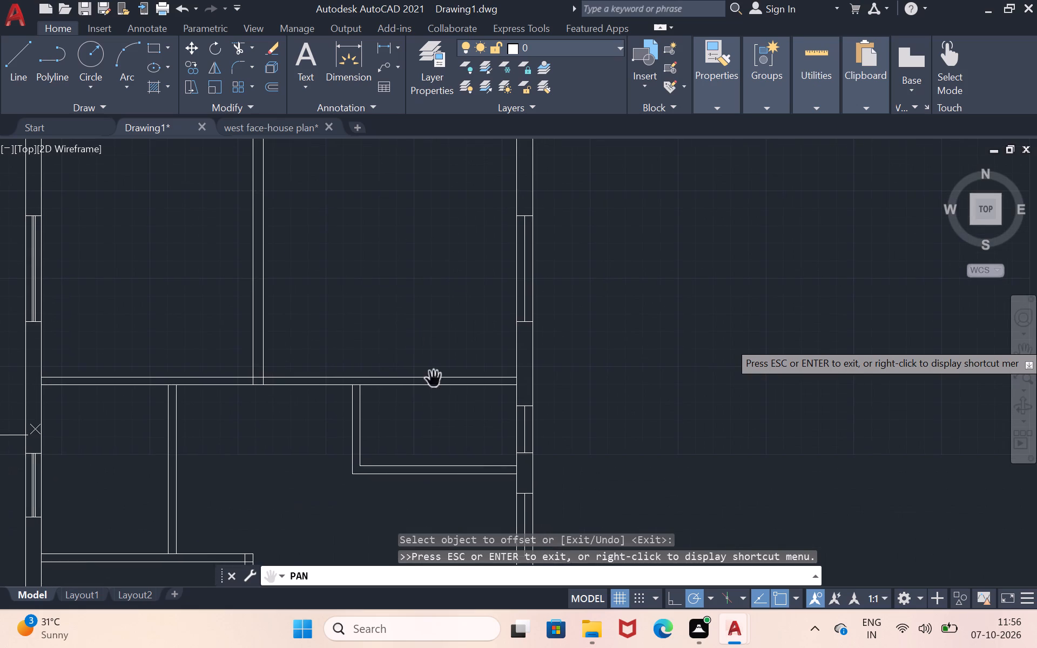
drag(478, 431, 445, 268)
scroll(455, 286, up, 1)
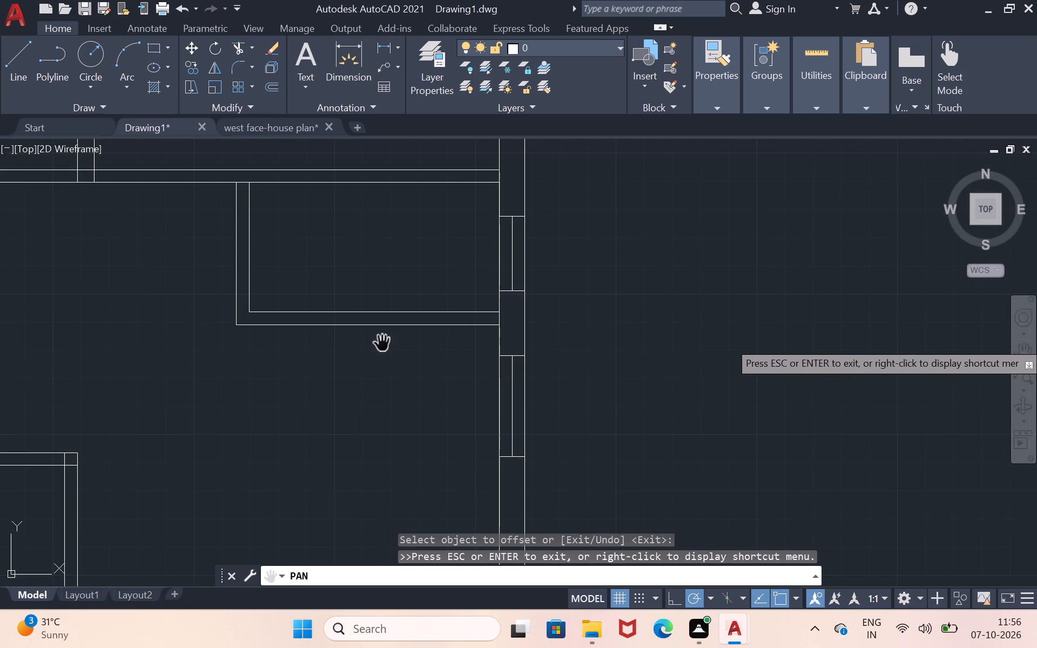
key(Return)
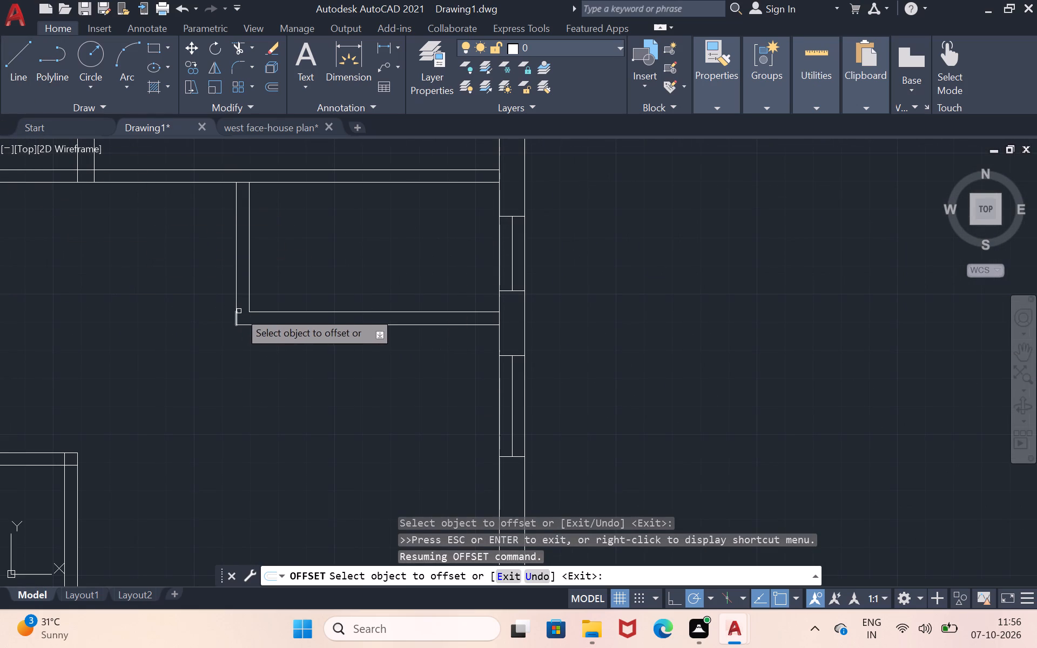
click(513, 381)
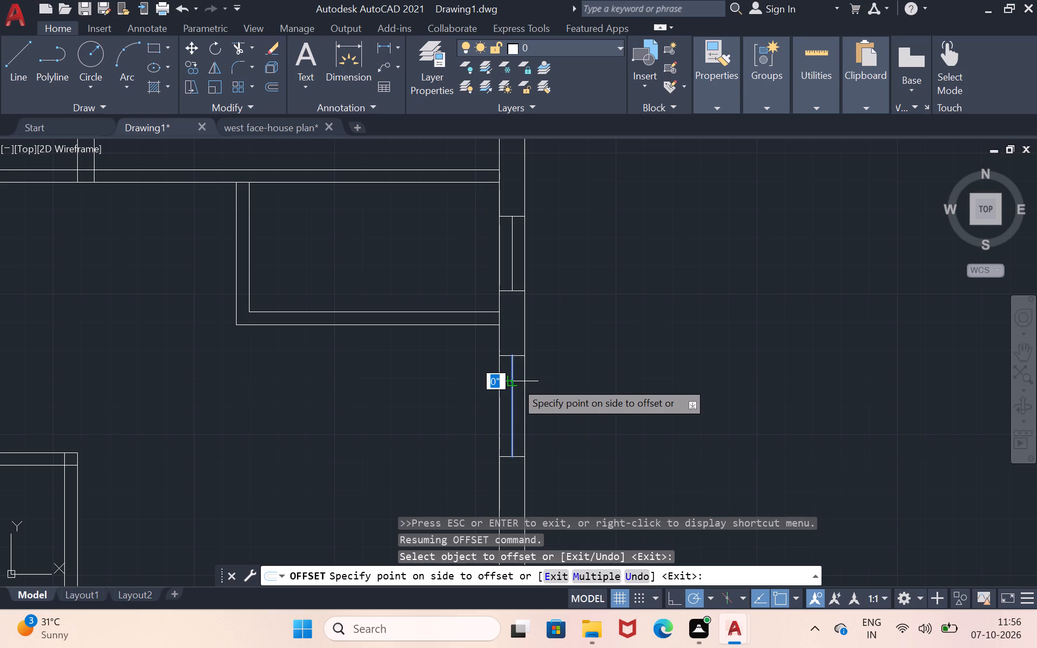
click(519, 377)
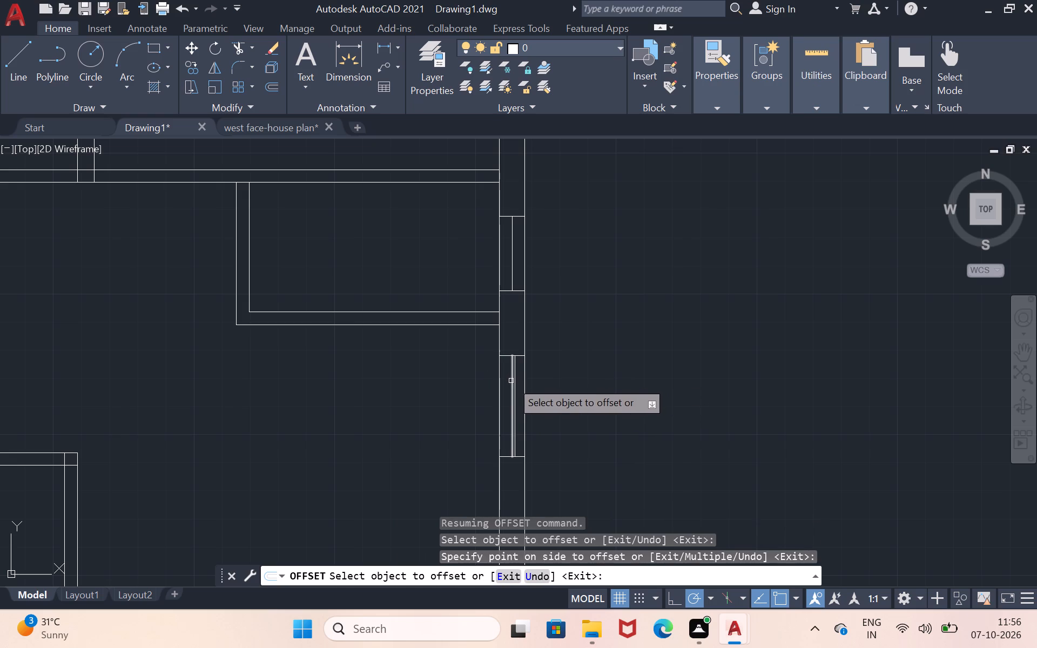
click(511, 381)
click(499, 384)
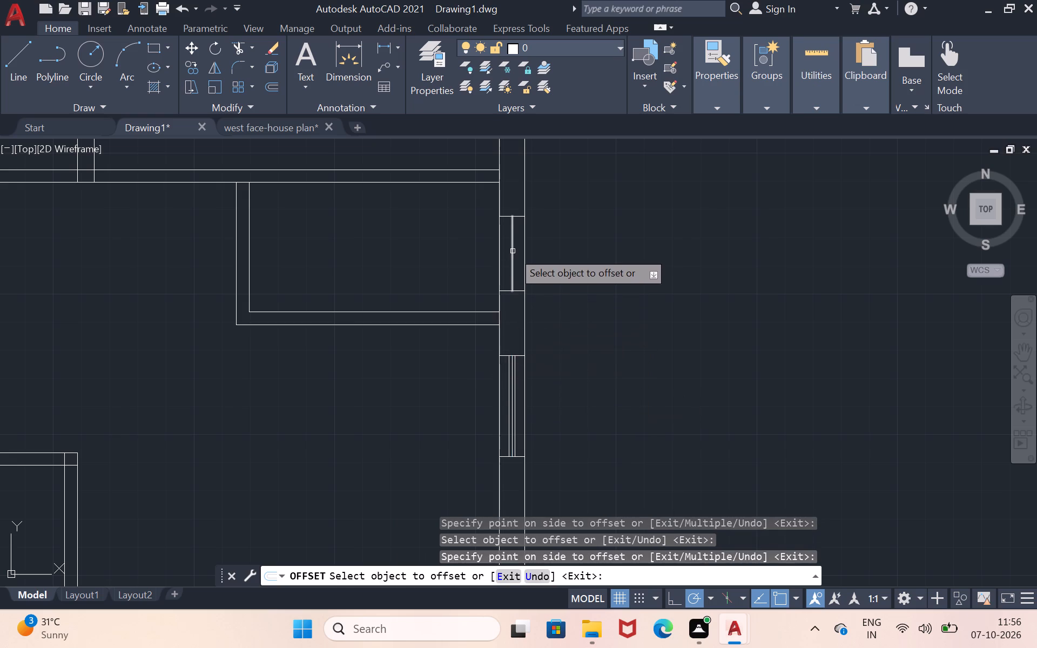
Offset the centre line of the east wall's fourth window from the south by 1" to both its east and west sides.
click(513, 251)
click(504, 260)
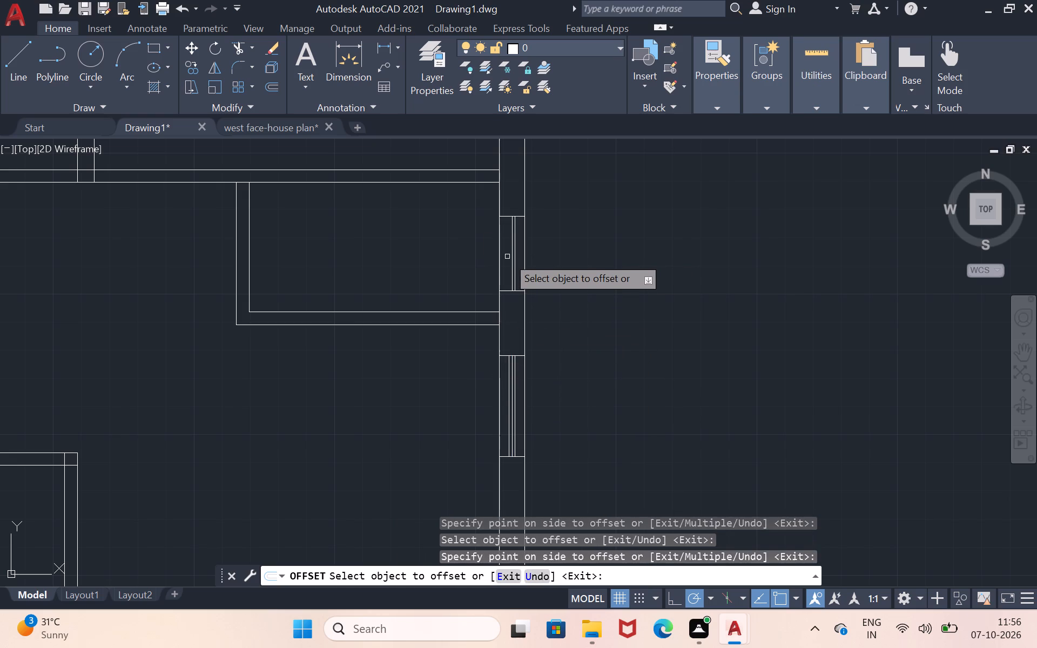
click(510, 253)
click(498, 261)
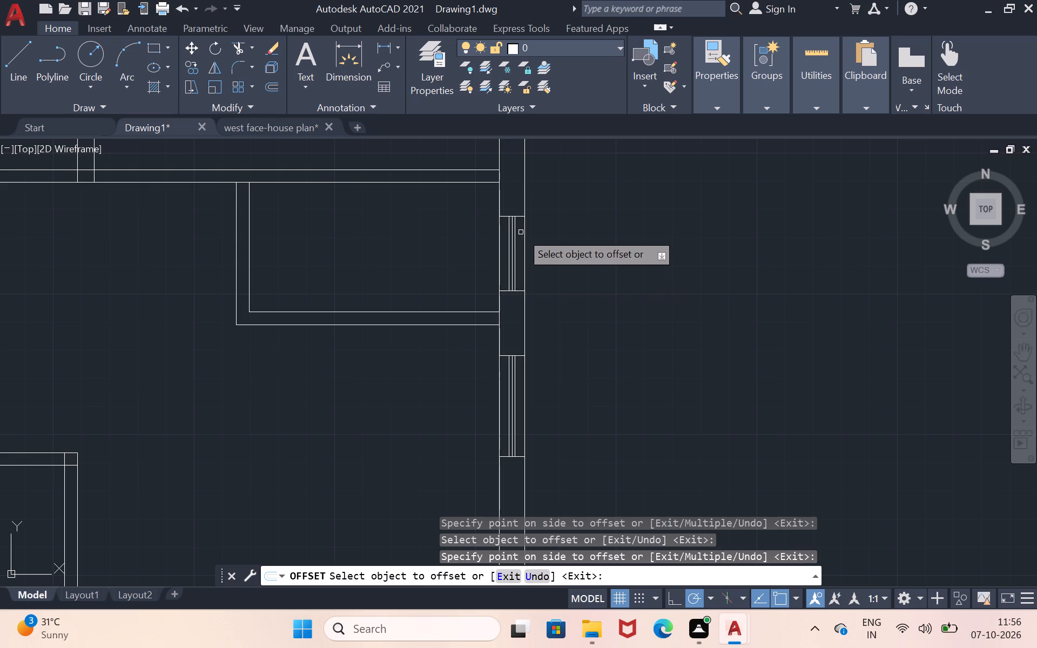
Offset the centre line of the east wall's northernmost window by 1" to both its west and east sides.
scroll(520, 193, down, 2)
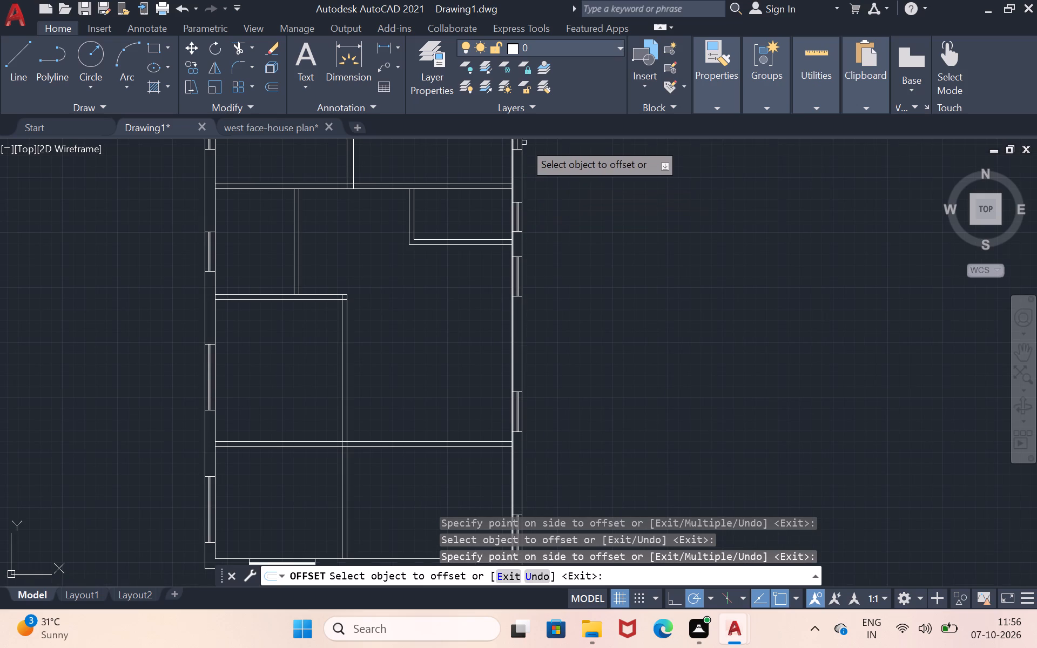
scroll(504, 140, up, 3)
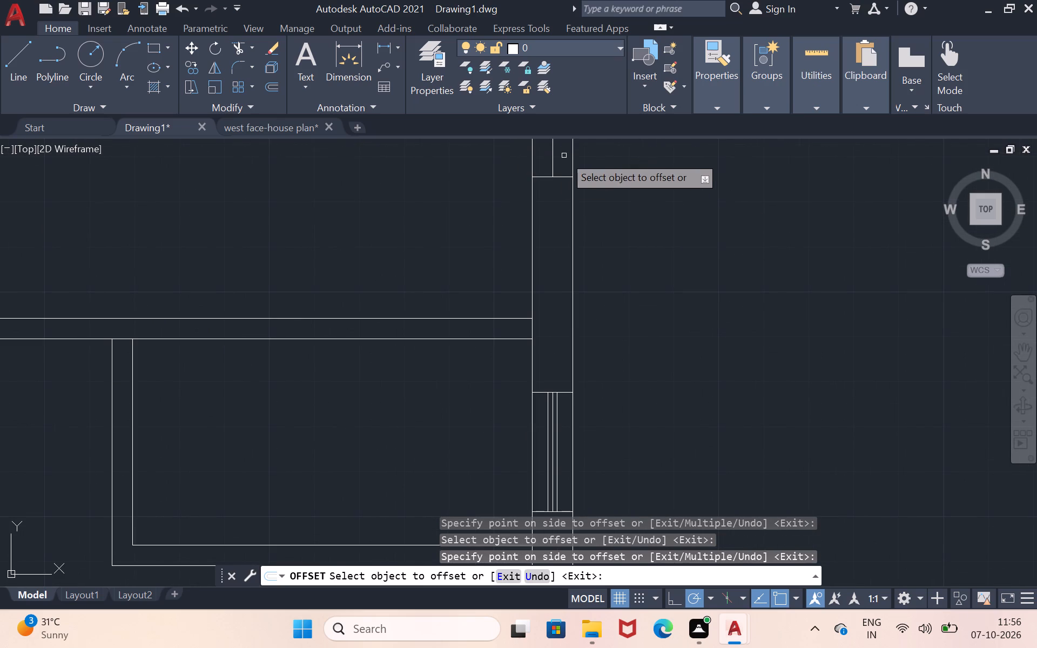
click(552, 159)
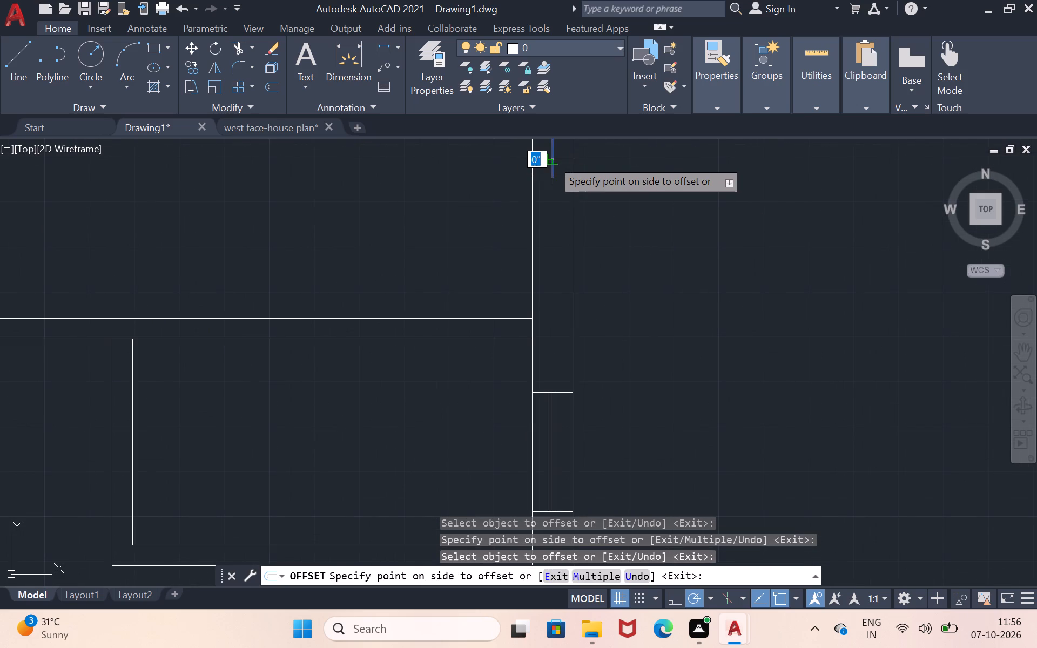
click(542, 162)
click(551, 153)
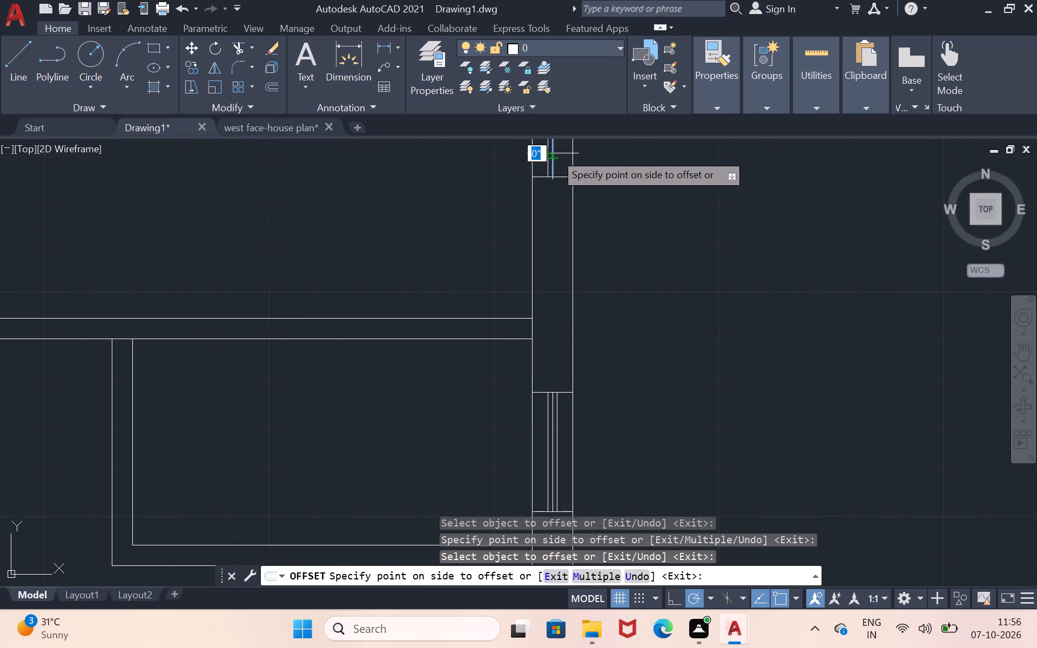
click(567, 152)
scroll(611, 204, down, 4)
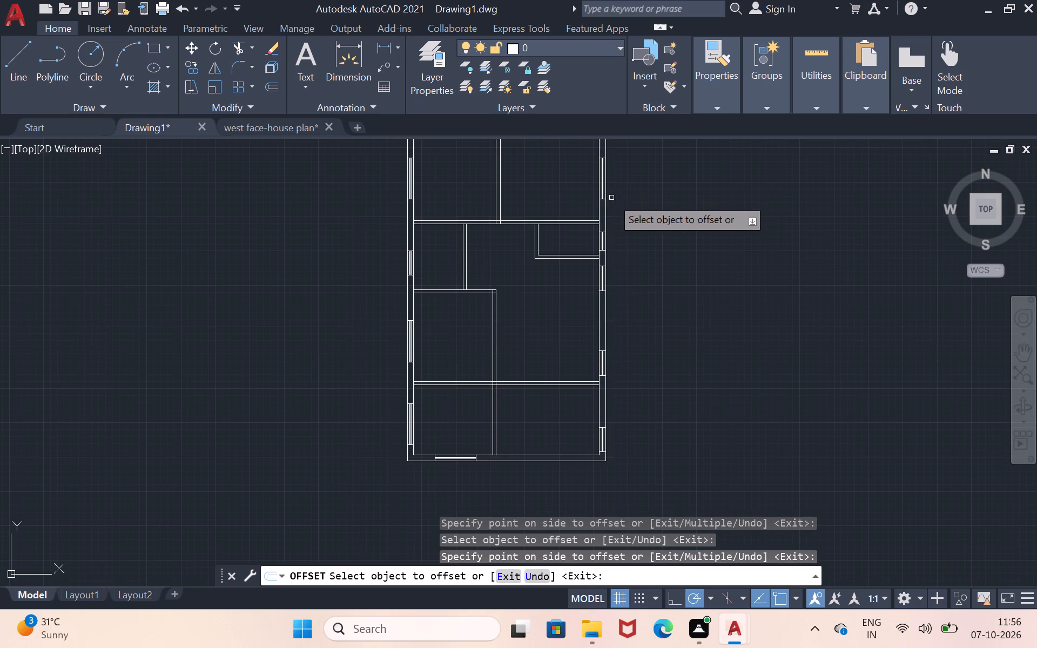
scroll(593, 179, down, 2)
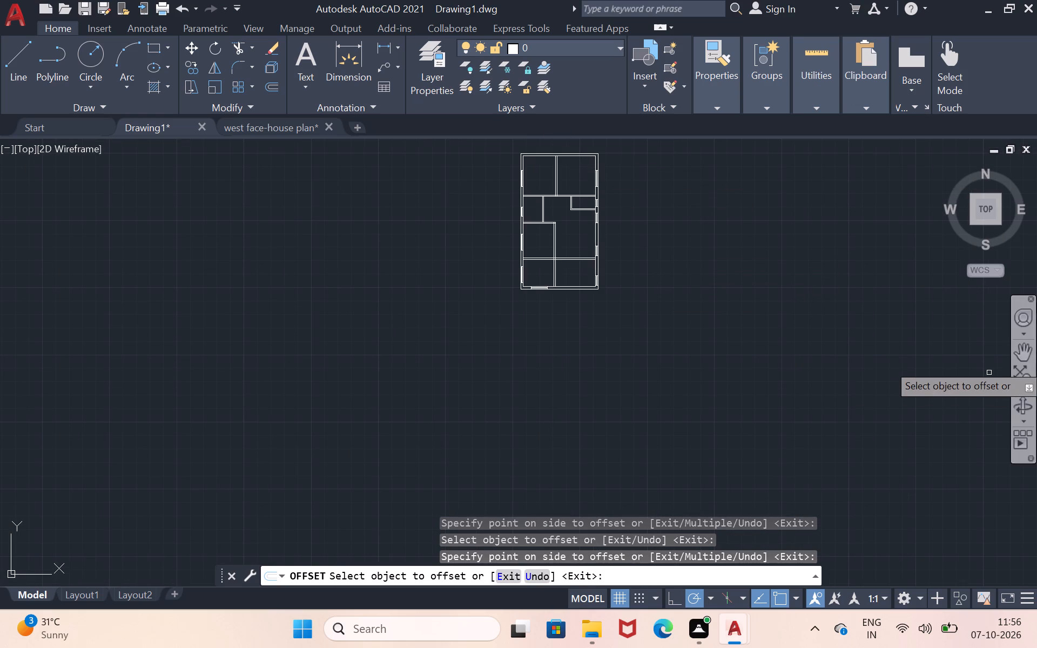
click(1021, 356)
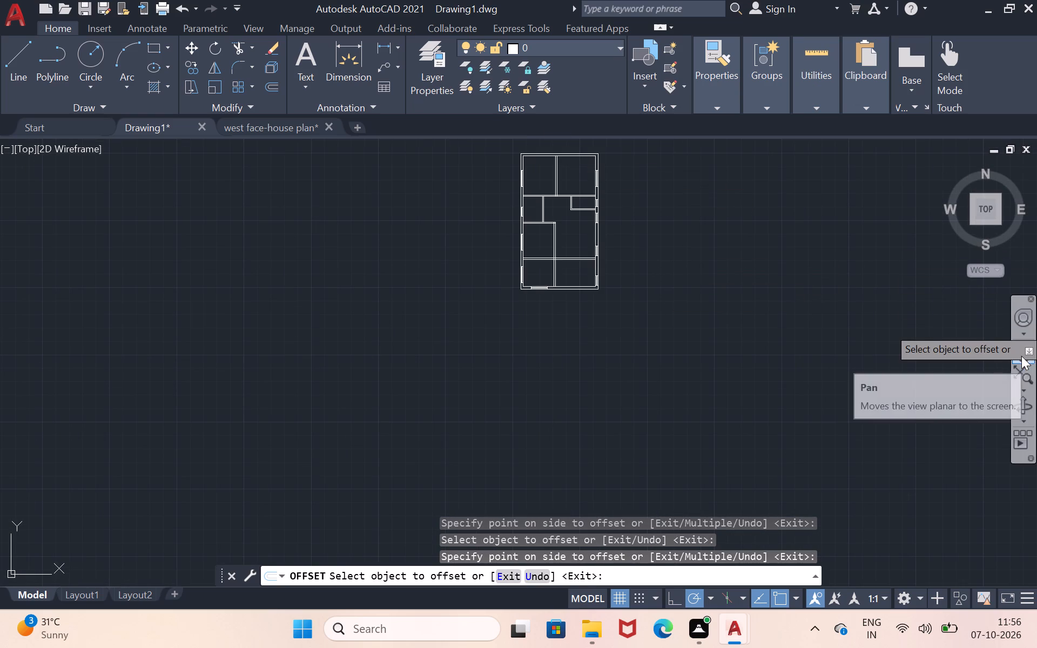
drag(835, 342, 715, 403)
key(Escape)
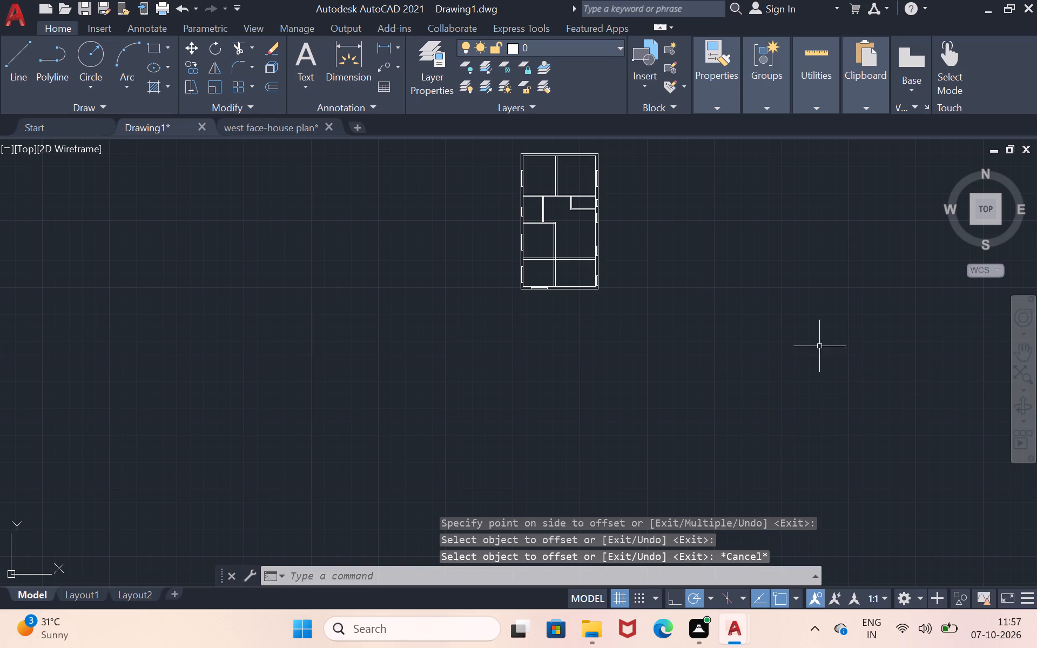
Offset the inner face line of the east wall 5'6" to the west.
click(1020, 349)
drag(762, 234, 677, 368)
scroll(676, 367, up, 2)
drag(533, 372, 827, 366)
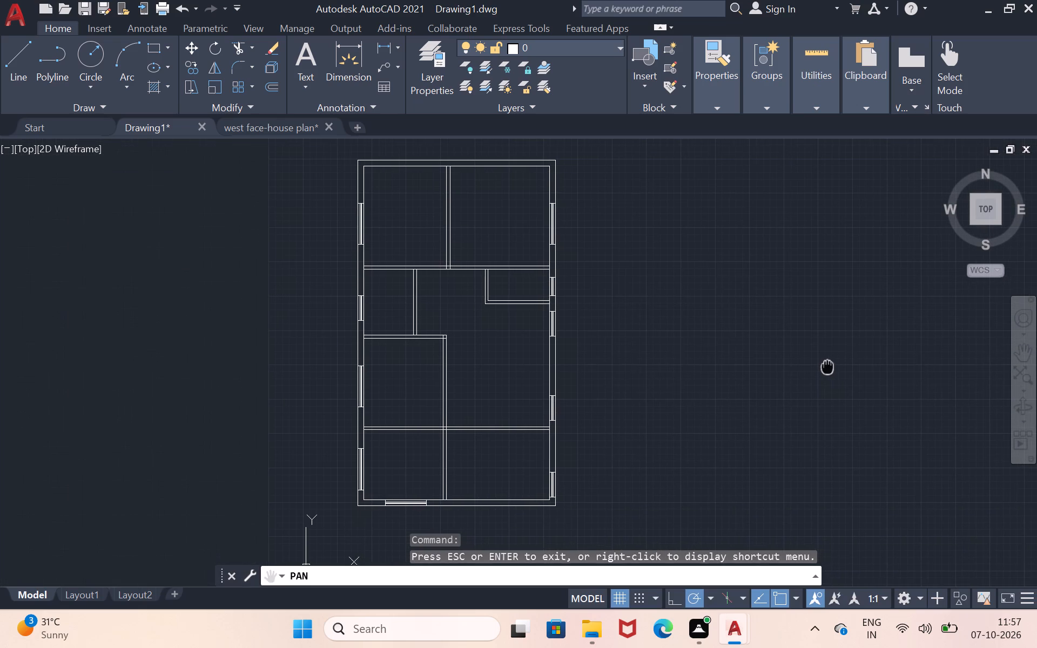
drag(827, 366, 828, 366)
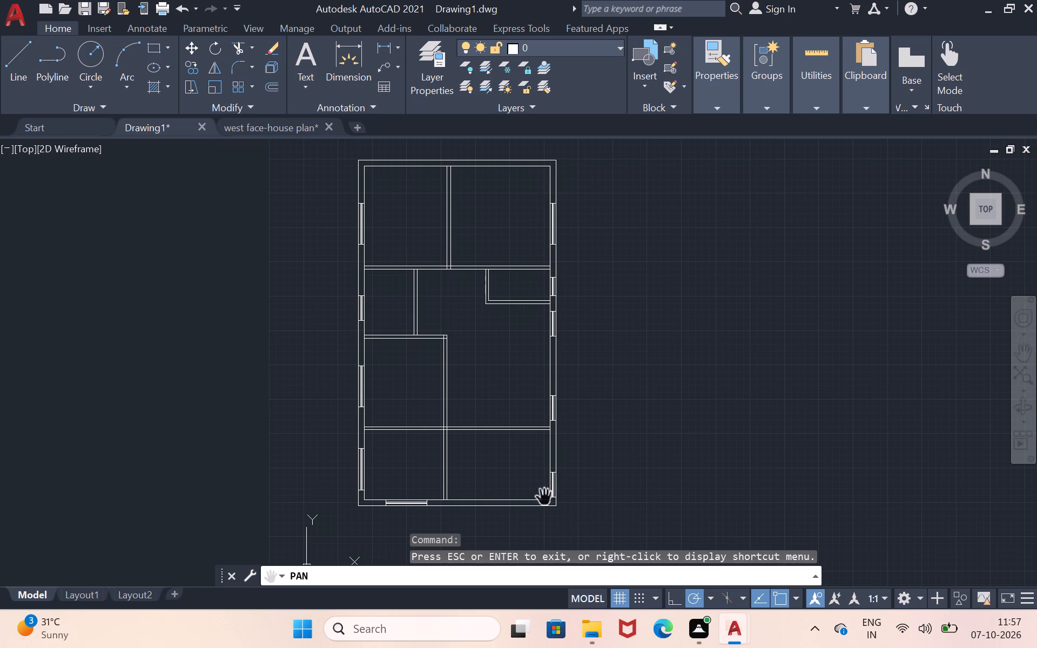
scroll(544, 497, up, 3)
key(Escape)
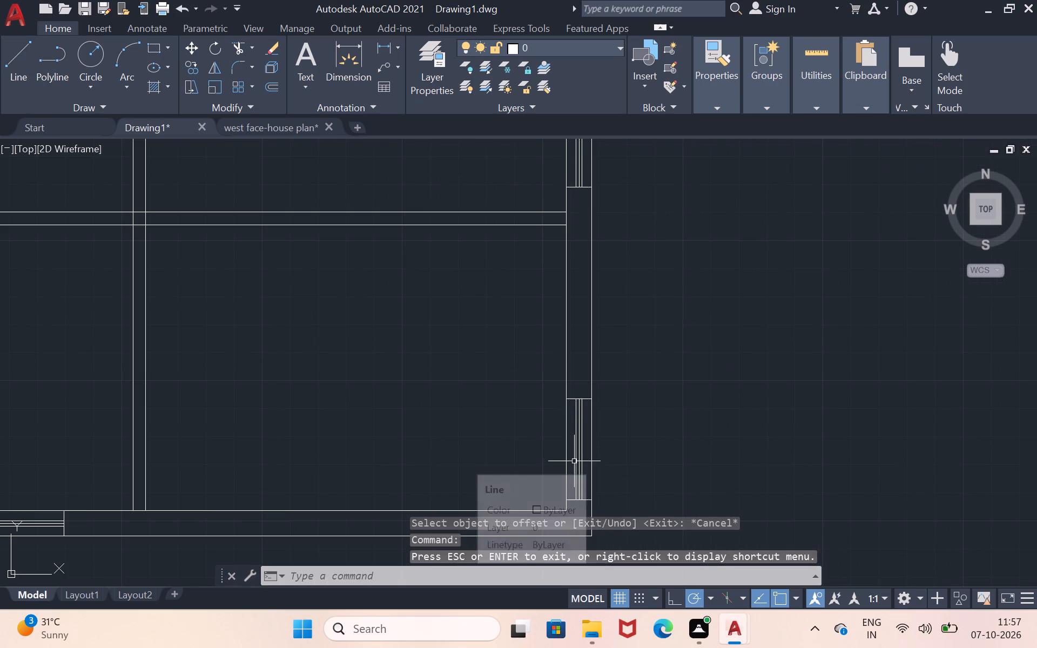
key(o)
key(Return)
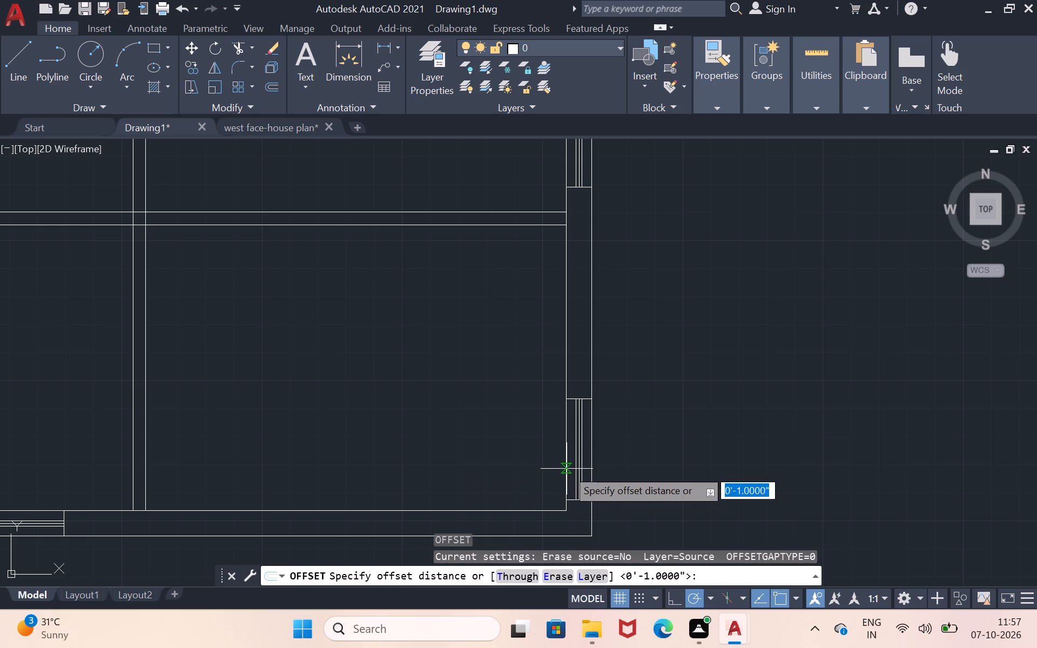
click(567, 469)
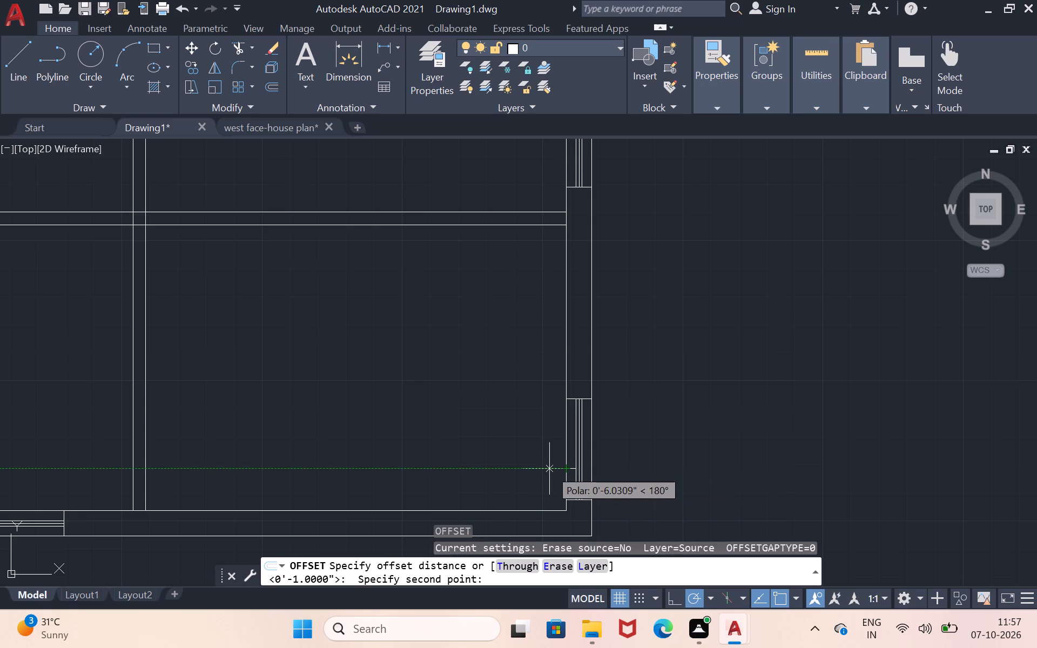
key(5)
text('6")
key(Return)
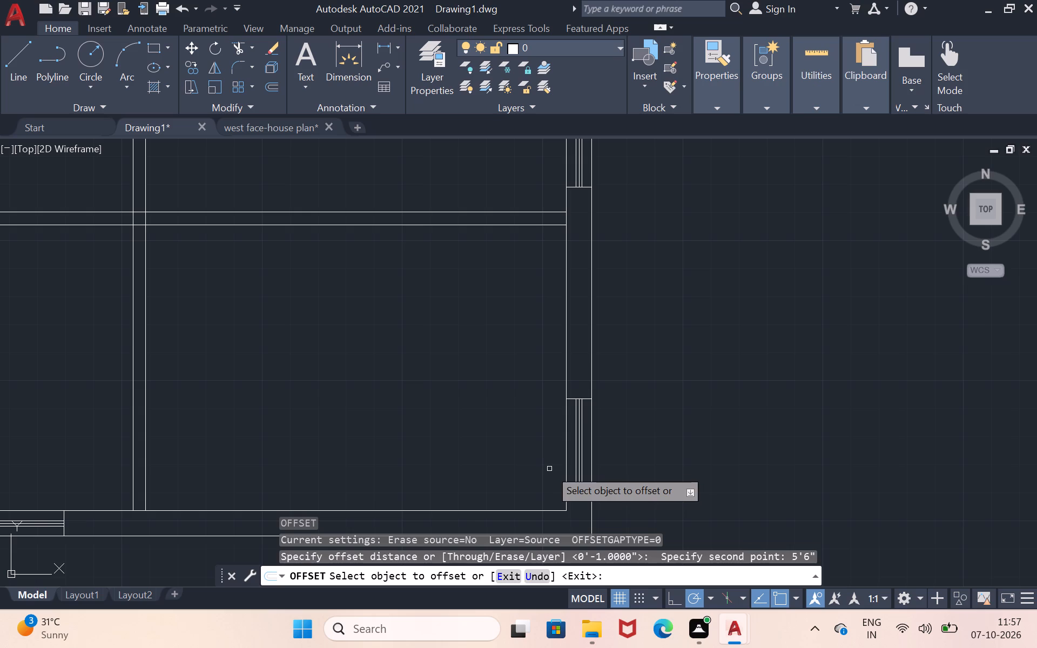
click(567, 439)
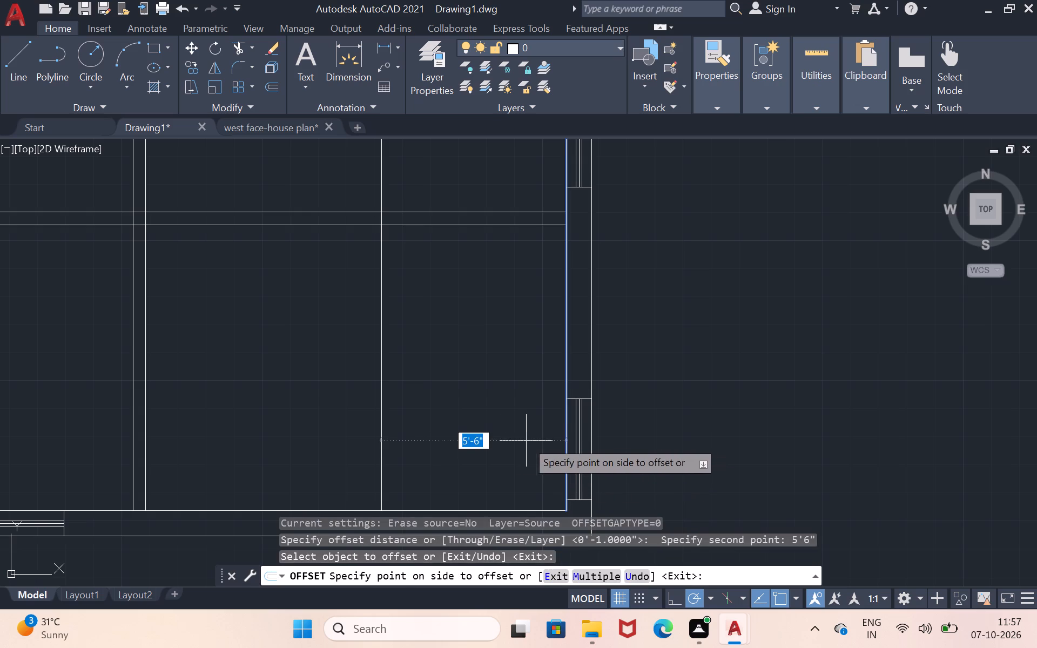
click(483, 442)
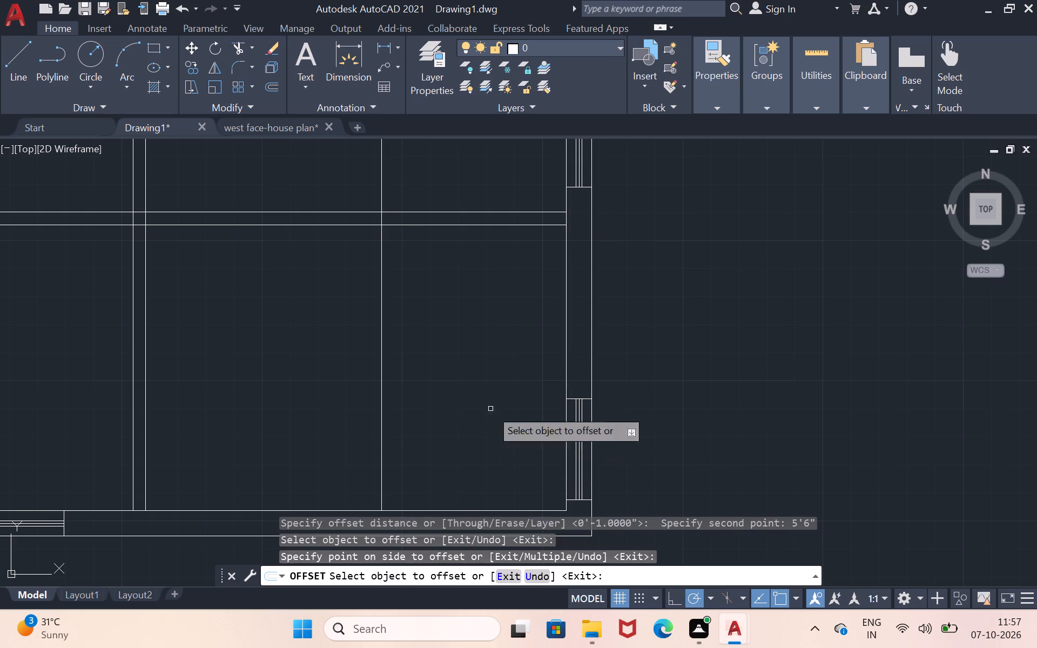
Trim the vertical line 5'6" west of the east wall wherever it runs north of the southern rooms, including across their partition.
scroll(484, 307, down, 2)
scroll(506, 202, down, 3)
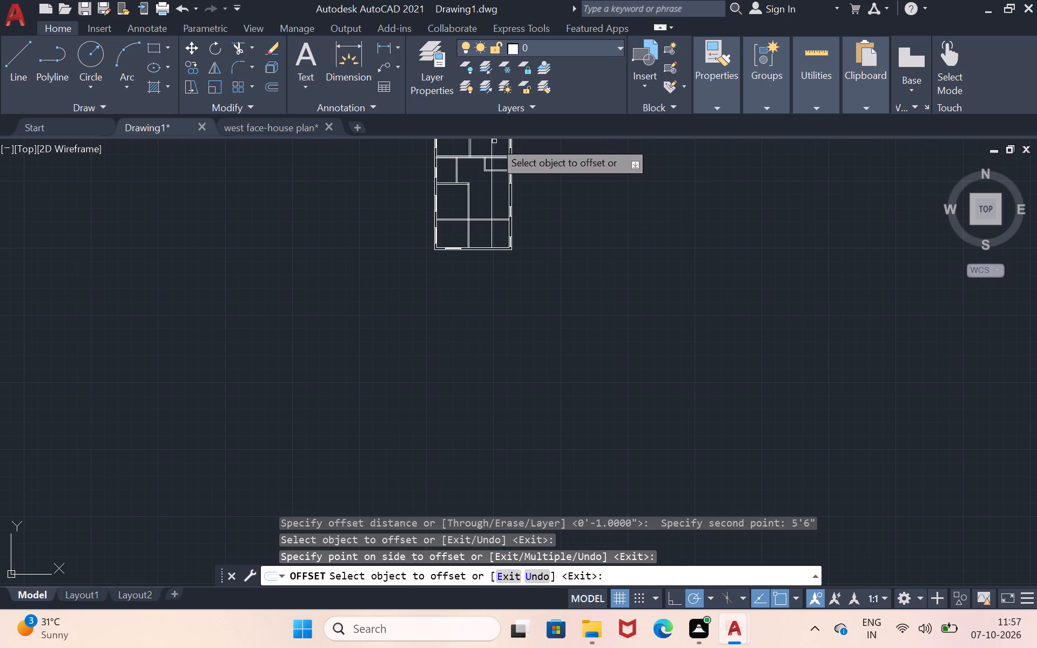
scroll(494, 138, down, 1)
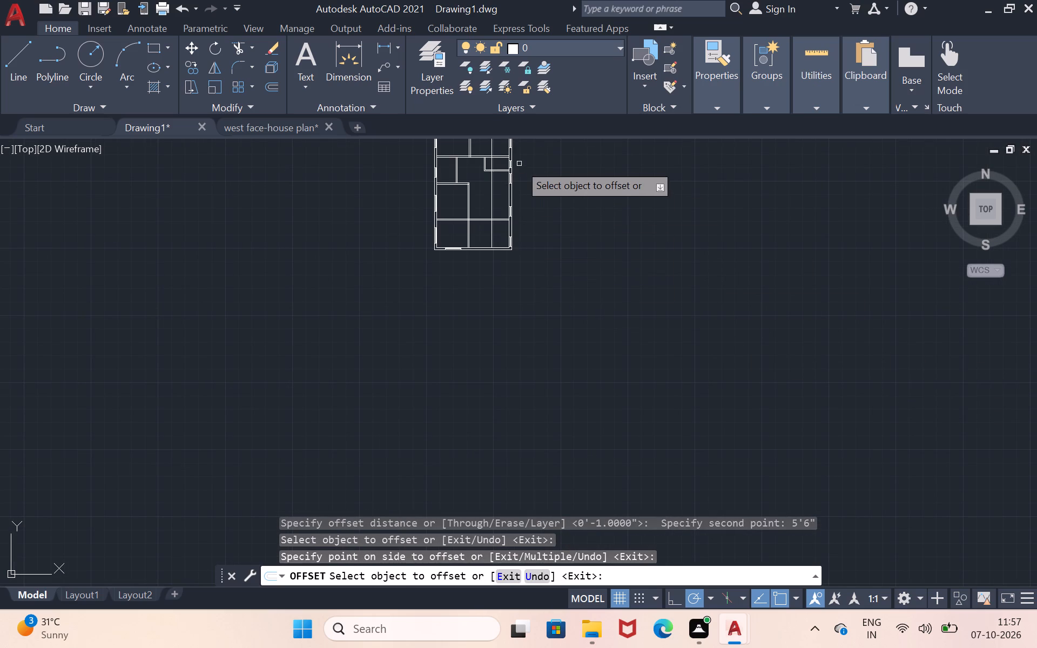
scroll(516, 150, up, 2)
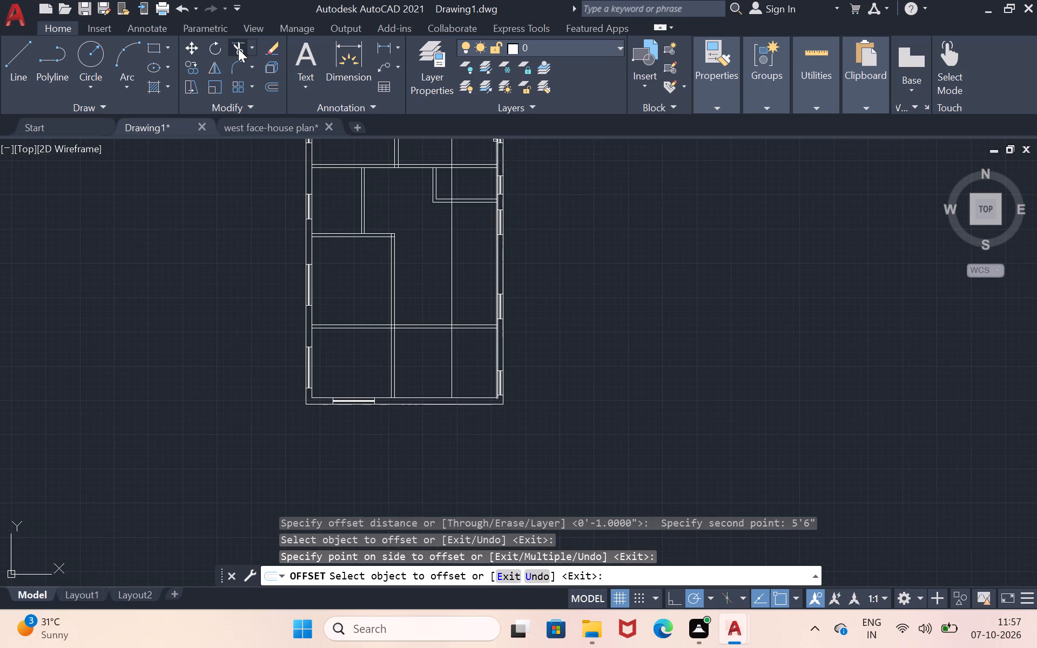
click(238, 49)
drag(412, 288, 461, 267)
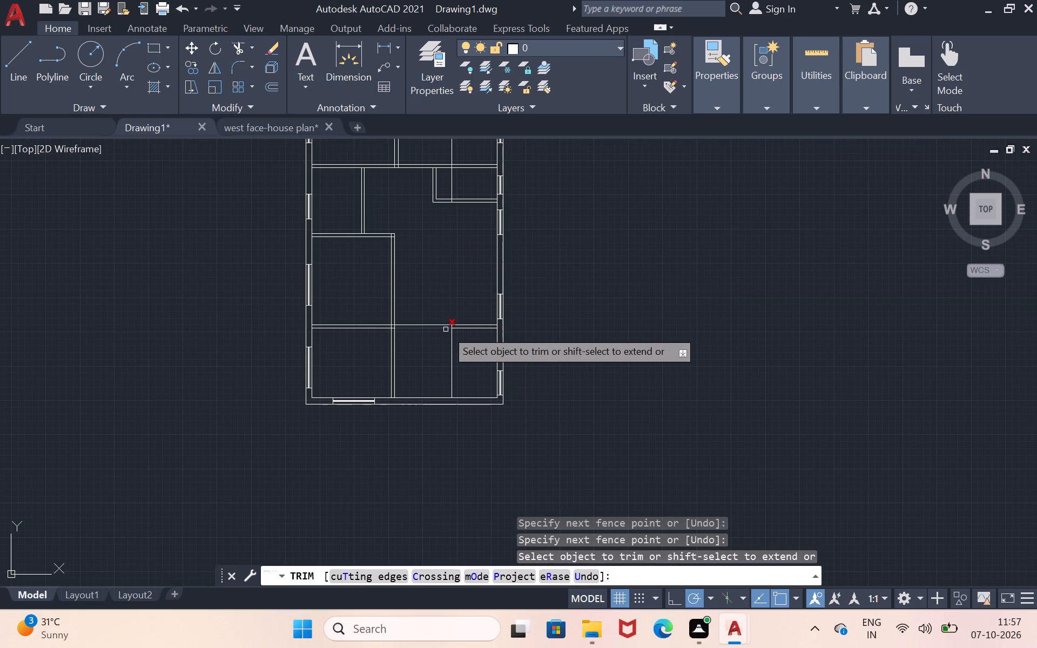
scroll(446, 329, up, 2)
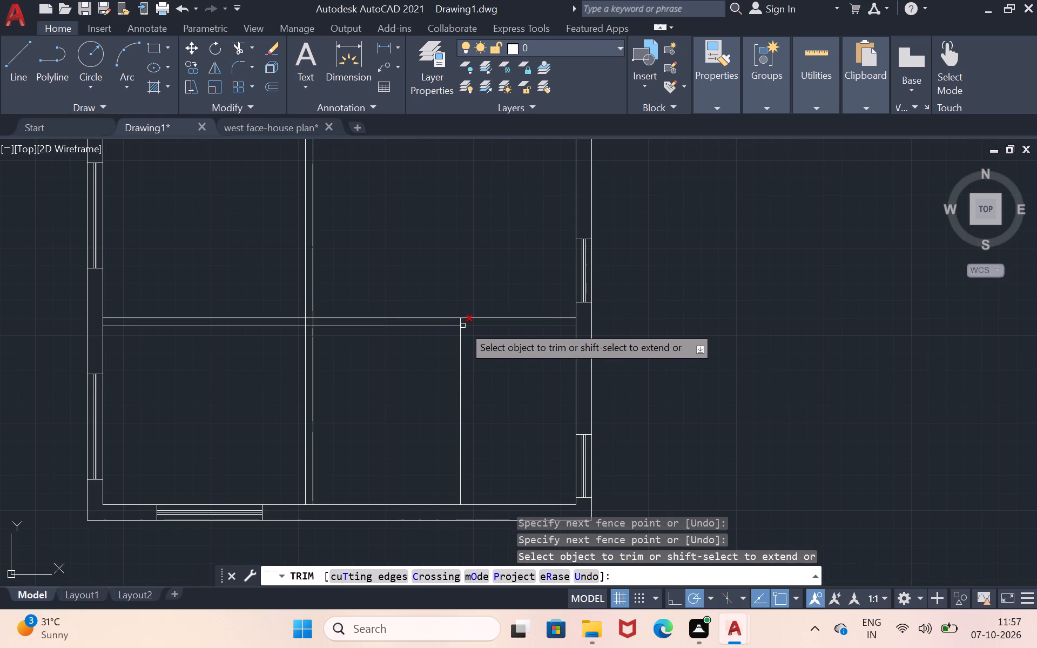
scroll(461, 328, up, 1)
click(461, 319)
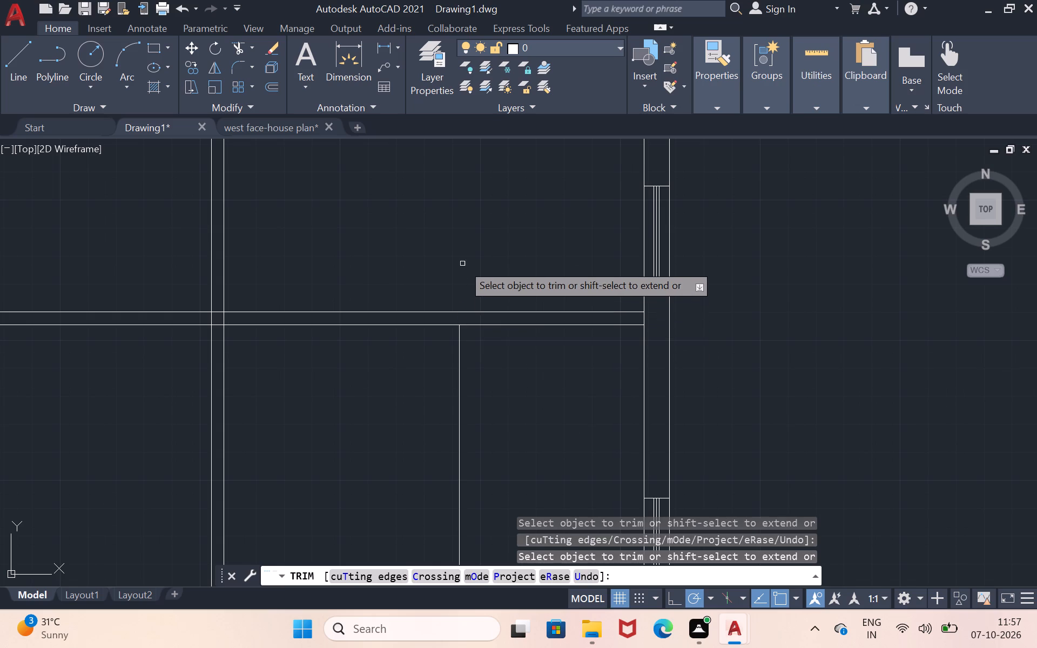
scroll(462, 260, down, 3)
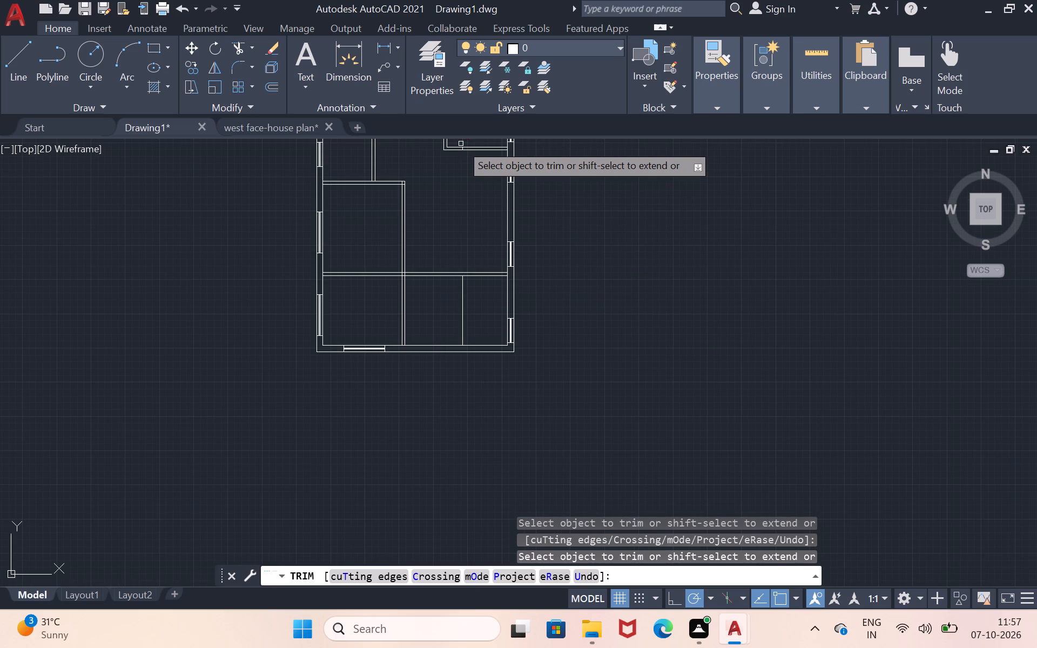
click(462, 141)
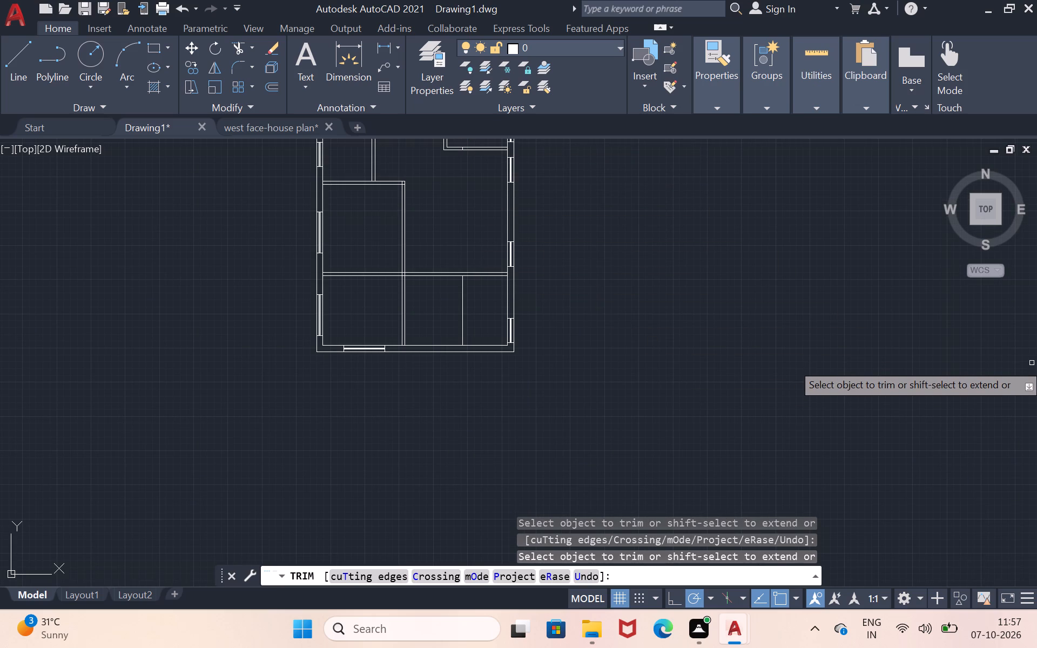
Trim the leftover piece of the vertical line inside the south partition of the small room along the east wall.
key(p)
key(Return)
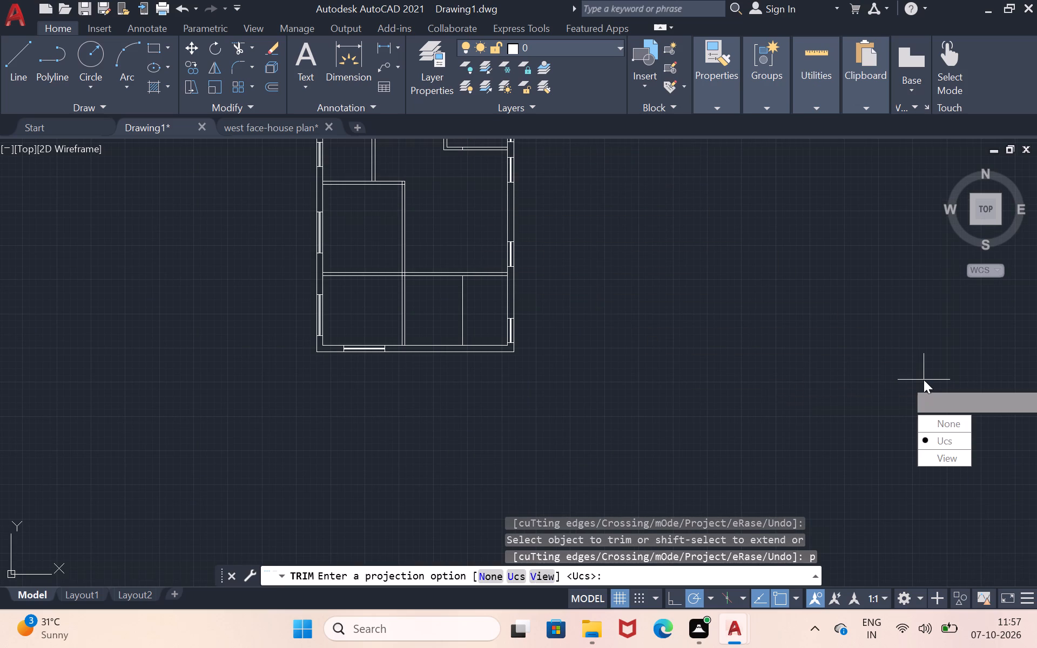
key(Escape)
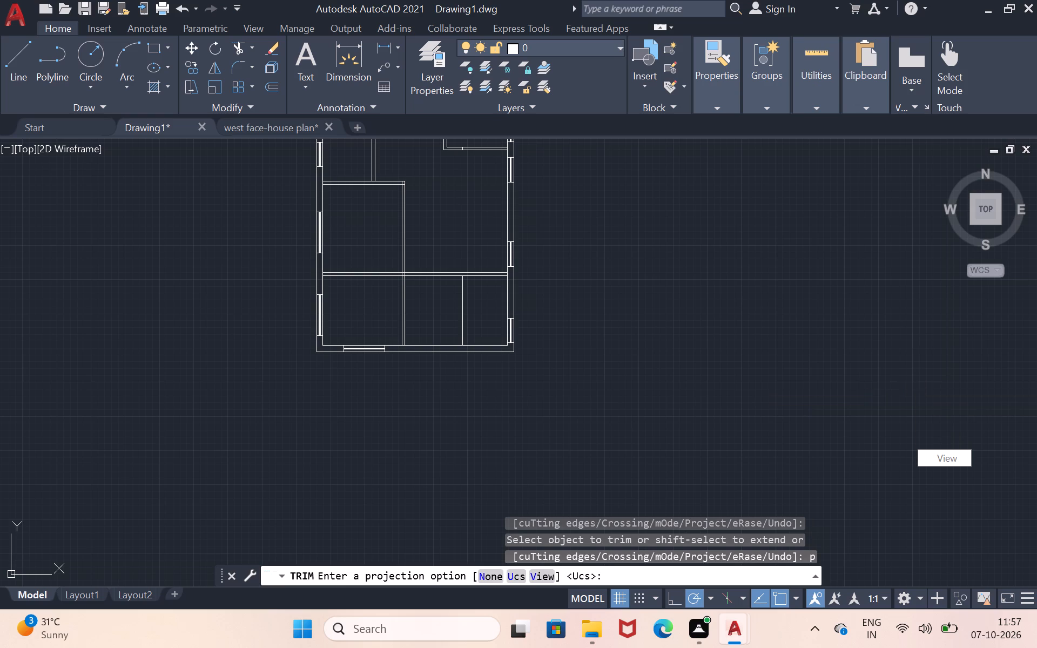
key(p)
key(Return)
drag(564, 290, 561, 422)
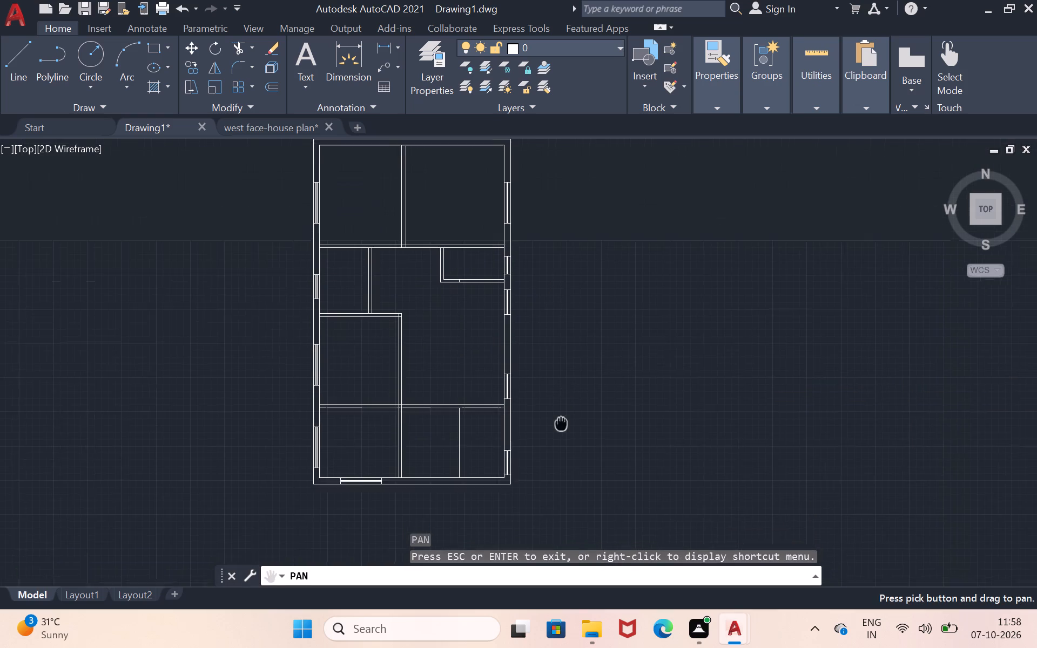
drag(561, 422, 562, 441)
scroll(562, 433, up, 2)
scroll(497, 339, down, 2)
drag(291, 217, 320, 282)
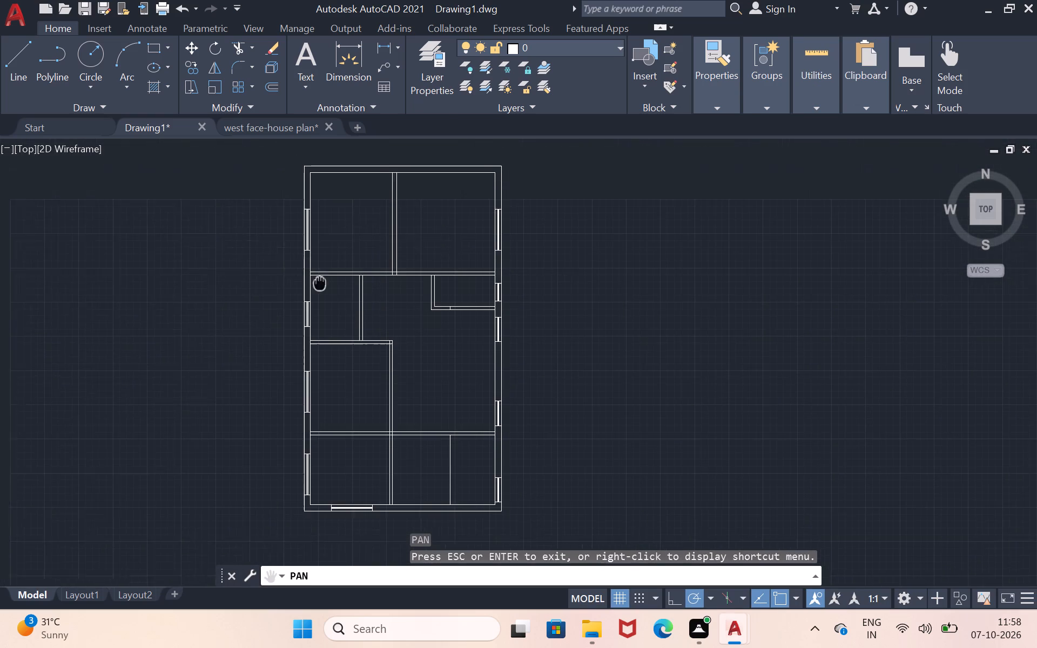
drag(320, 282, 322, 289)
scroll(421, 314, up, 2)
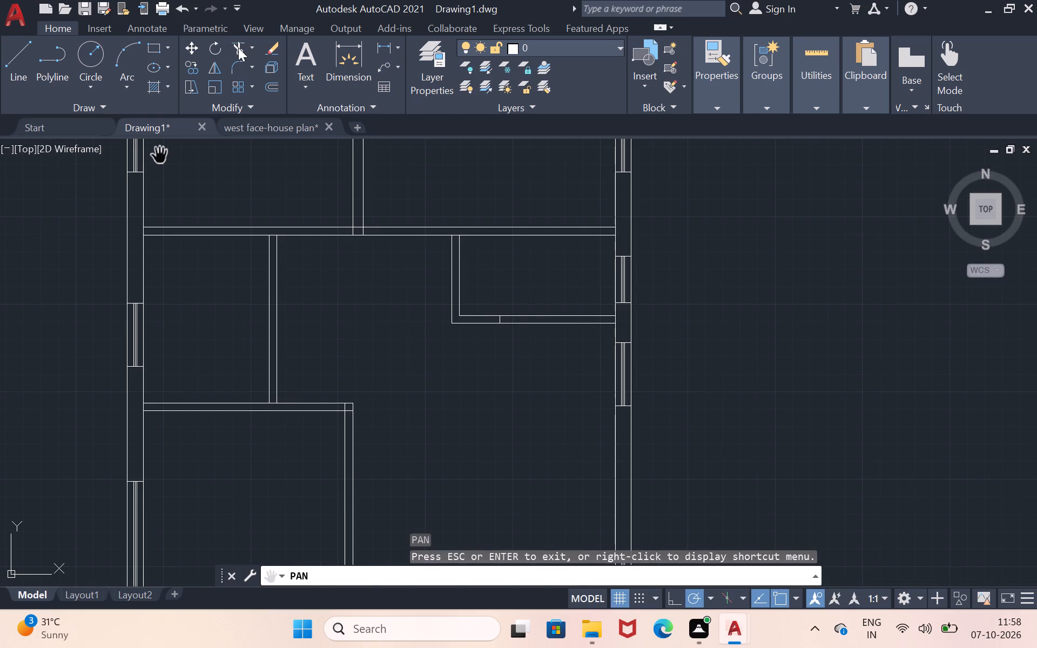
click(234, 49)
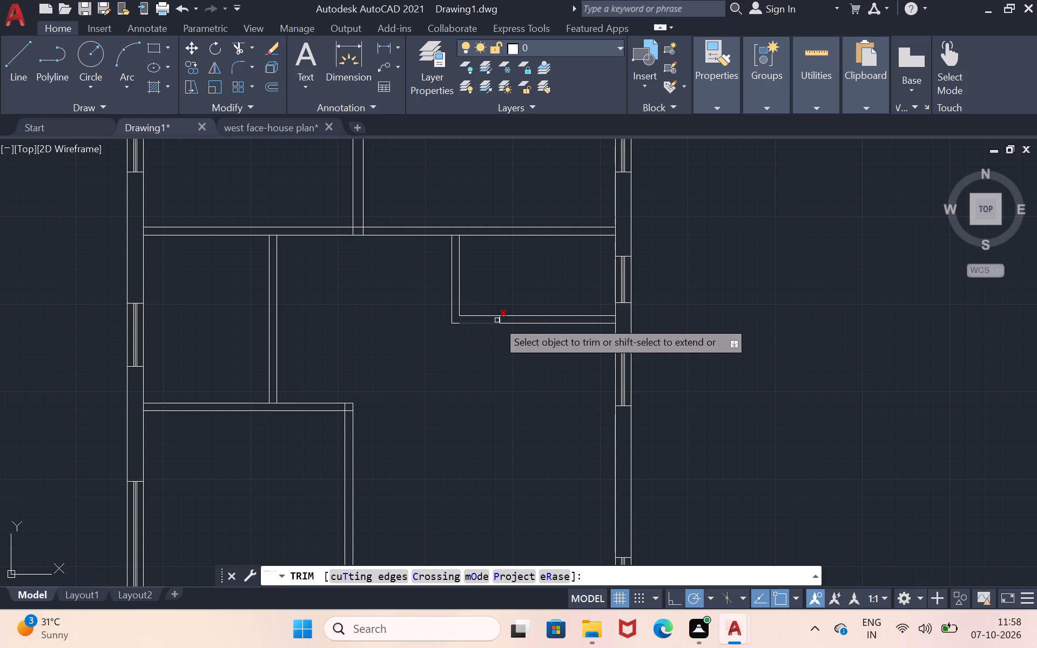
click(499, 319)
scroll(507, 364, down, 3)
scroll(513, 458, up, 3)
scroll(516, 441, down, 1)
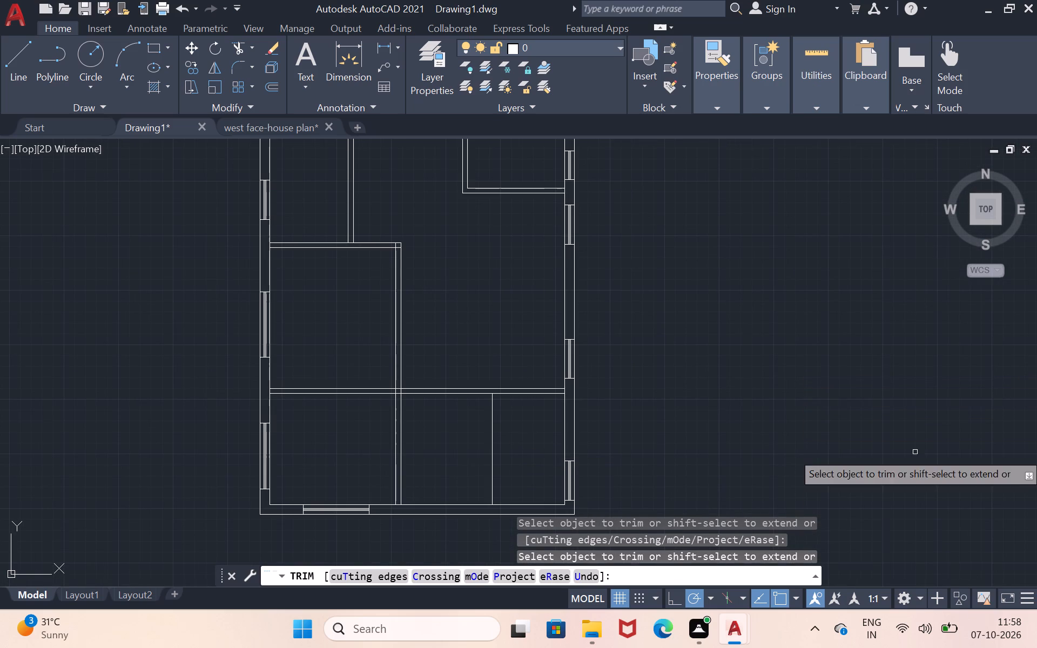
scroll(653, 437, down, 1)
scroll(541, 489, up, 2)
scroll(637, 394, up, 1)
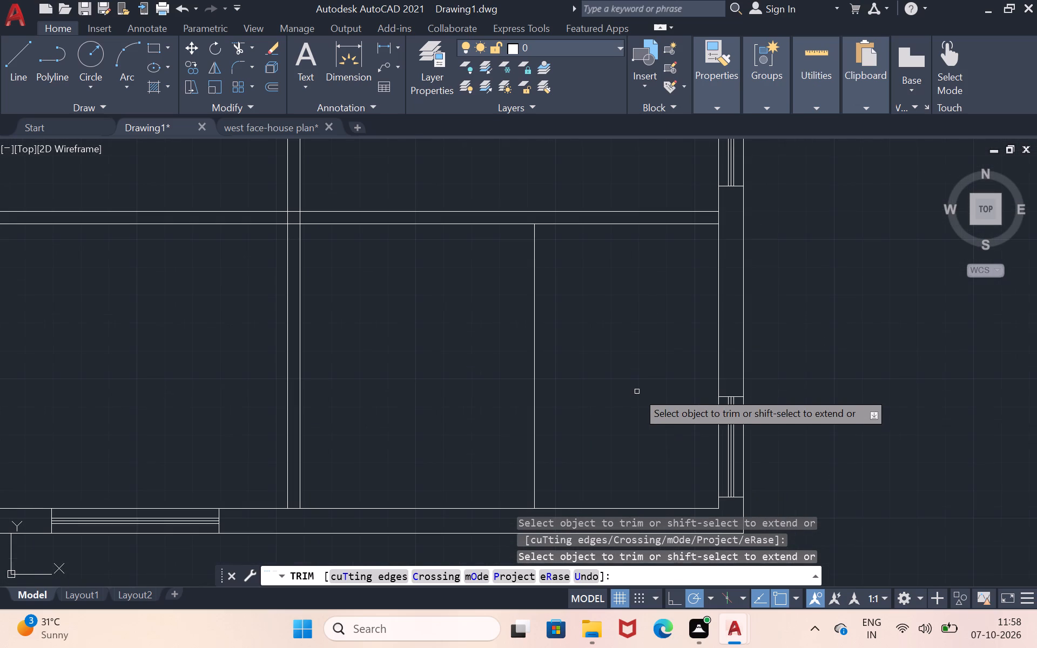
key(Escape)
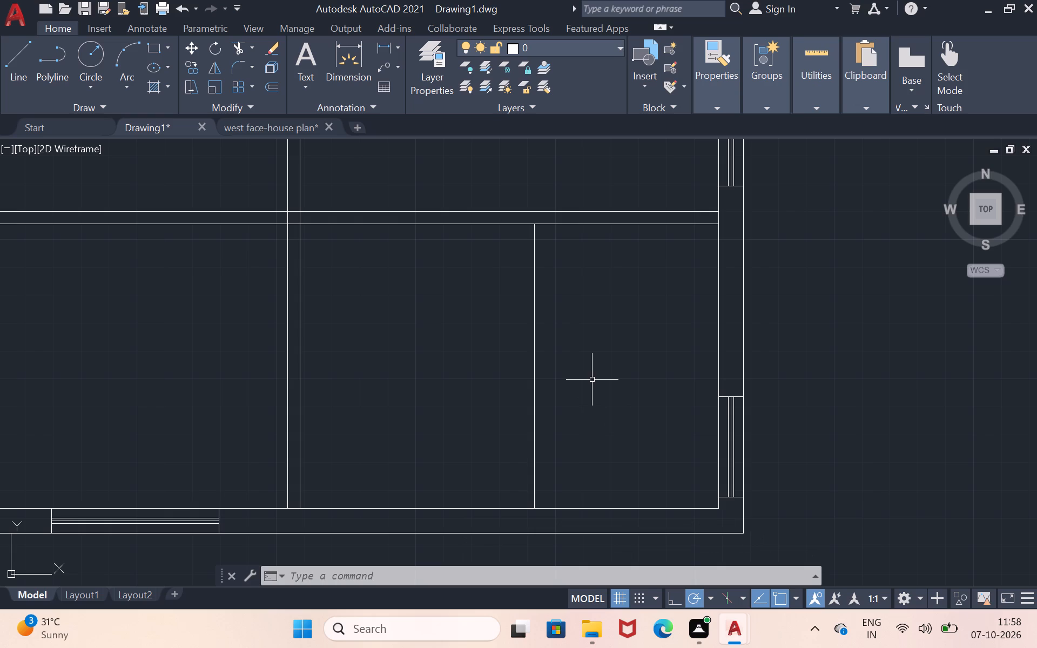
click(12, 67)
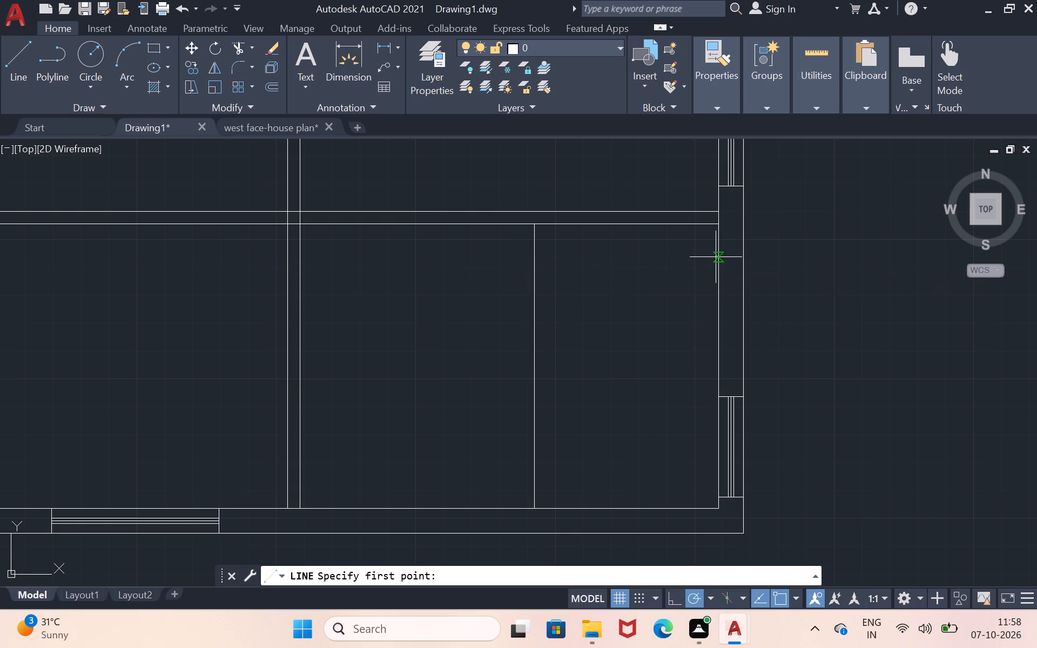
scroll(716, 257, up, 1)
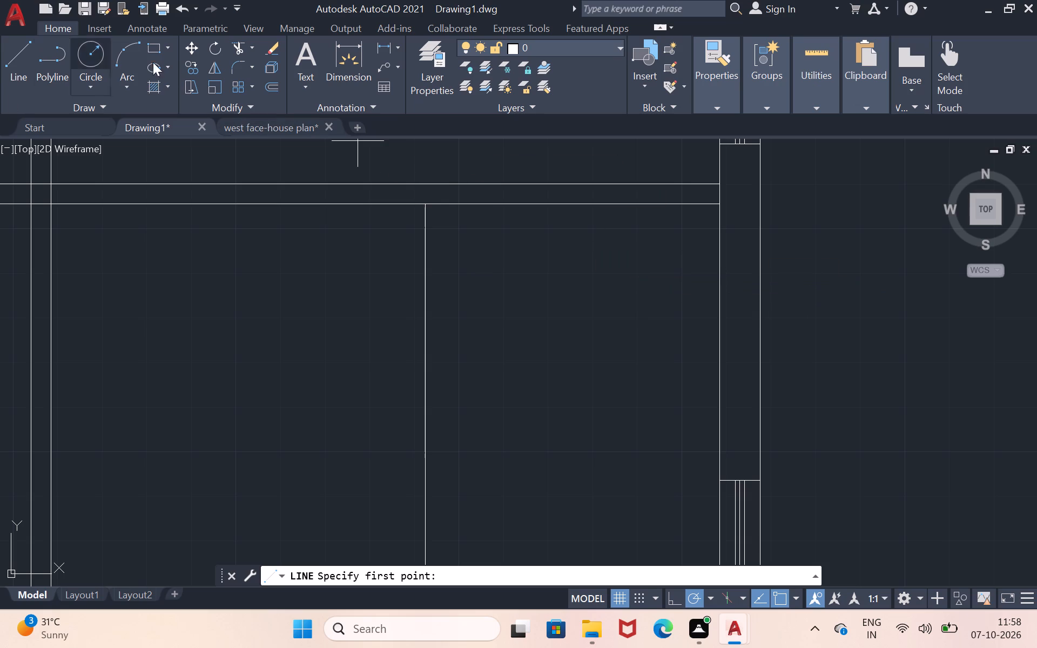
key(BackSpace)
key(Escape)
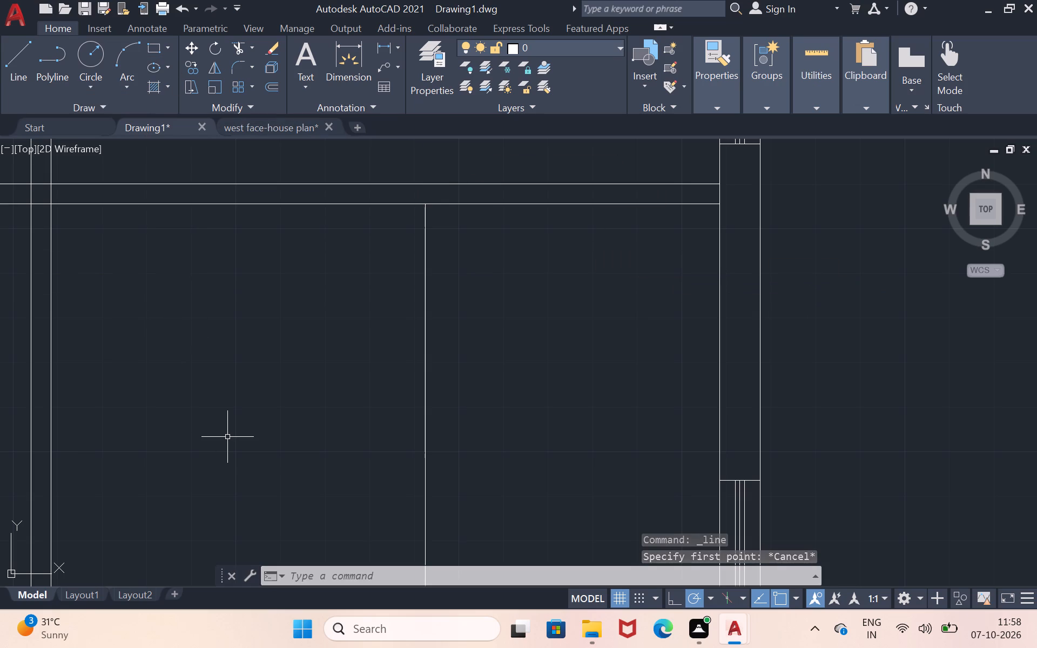
Offset the inner face line of the east wall by 7'2" to both its east and west sides.
key(o)
key(Return)
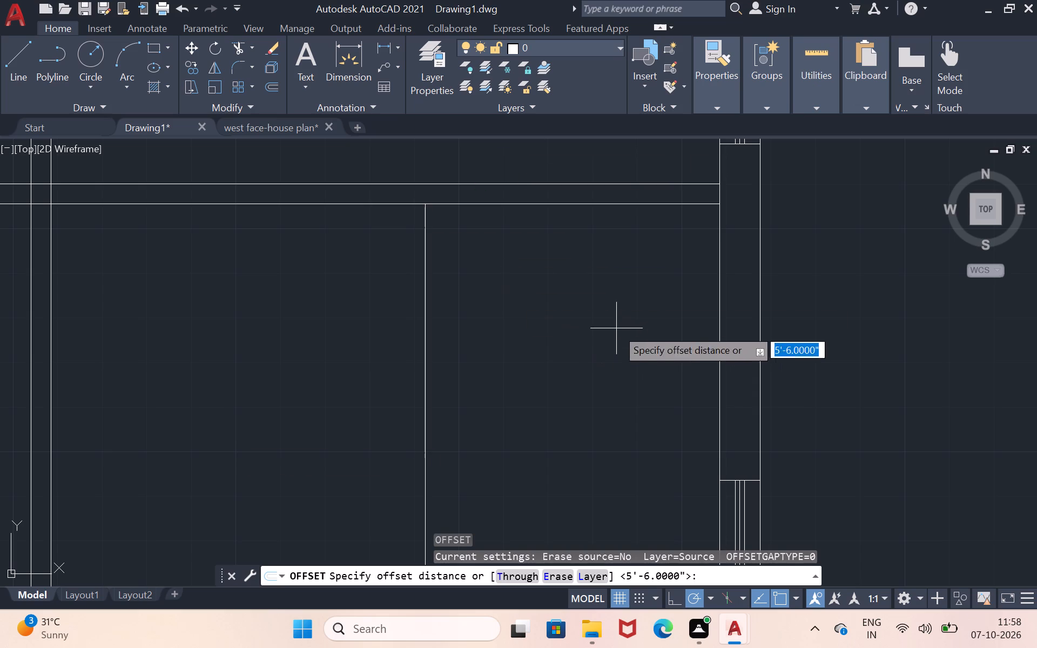
click(717, 268)
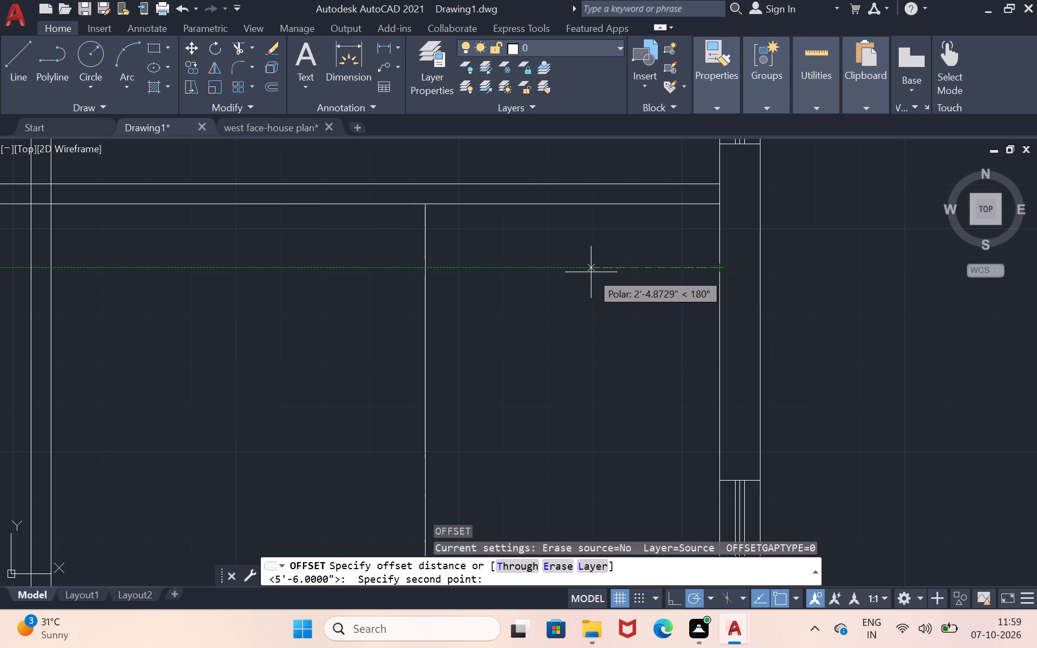
key(7)
key(apostrophe)
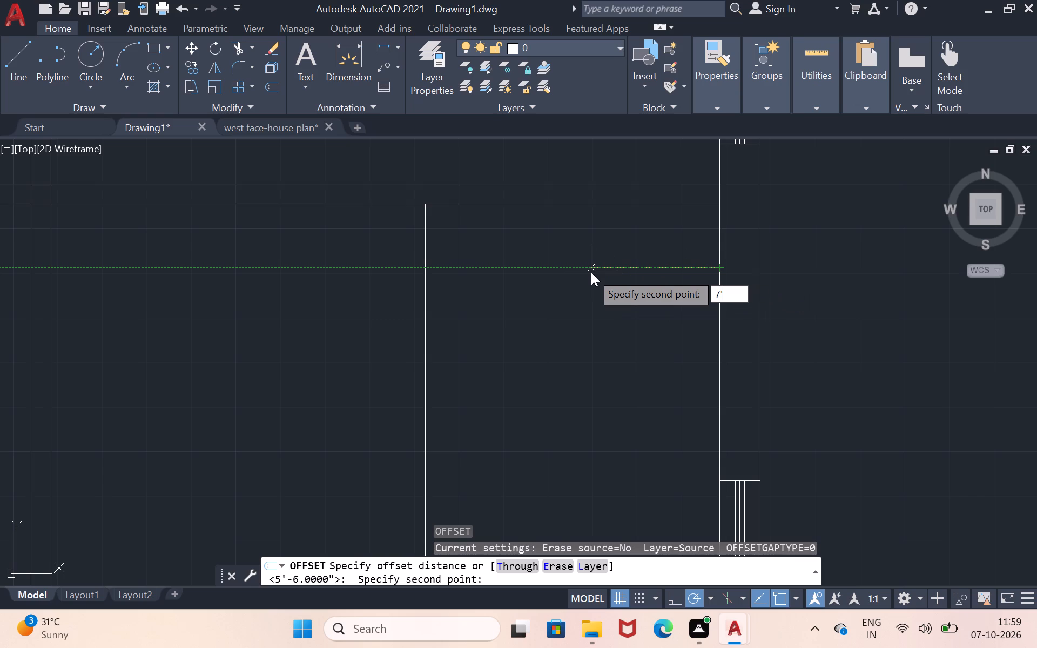
key(2)
key(shift+quotedbl)
key(Return)
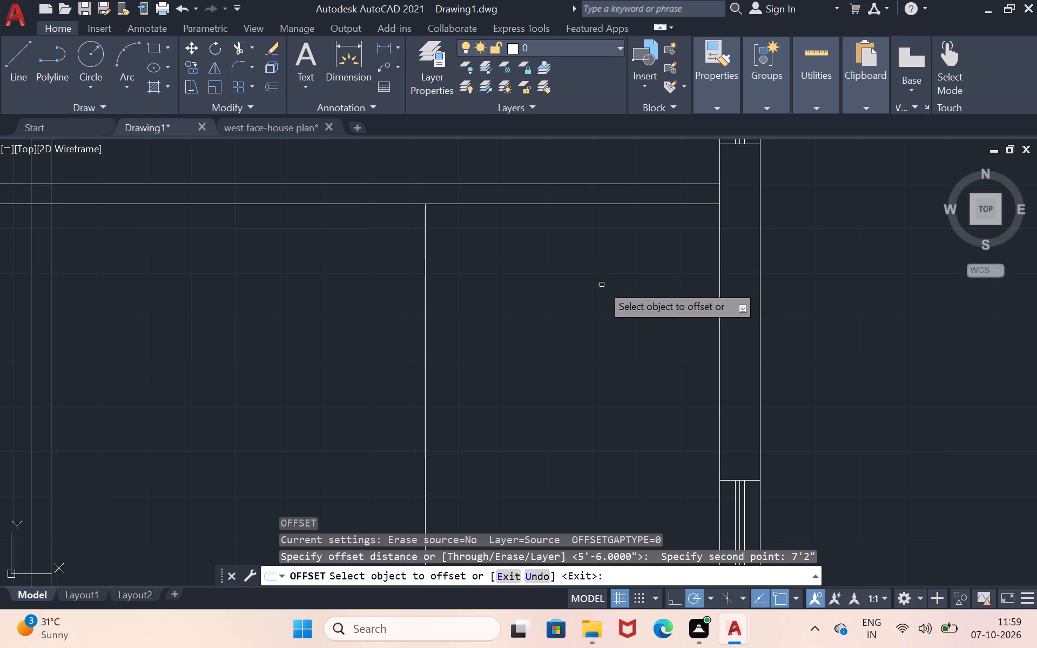
click(720, 278)
click(716, 279)
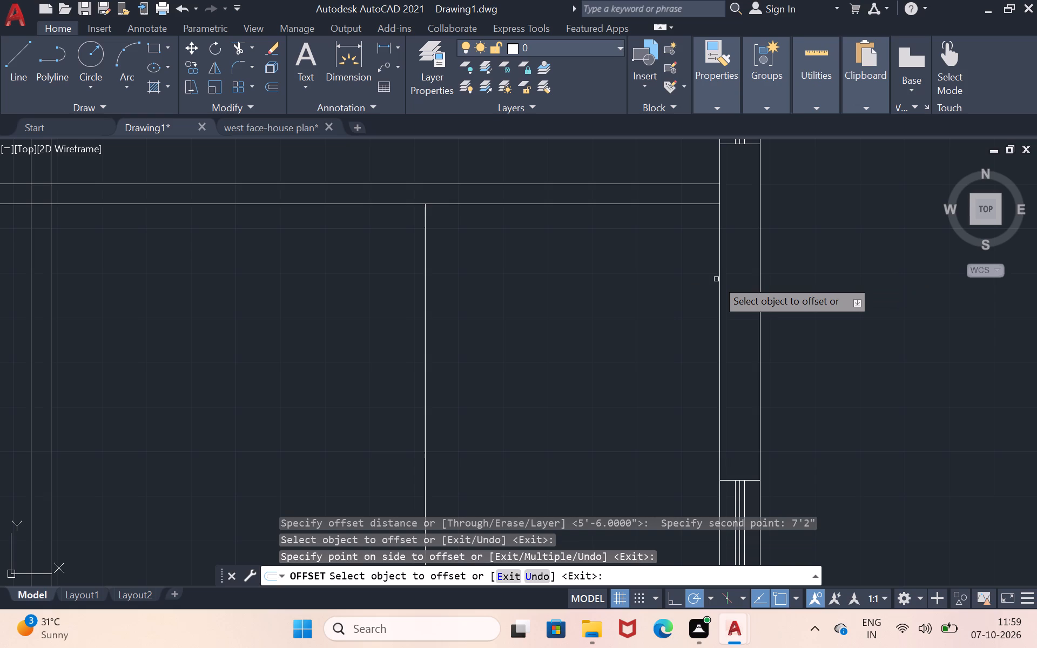
click(718, 271)
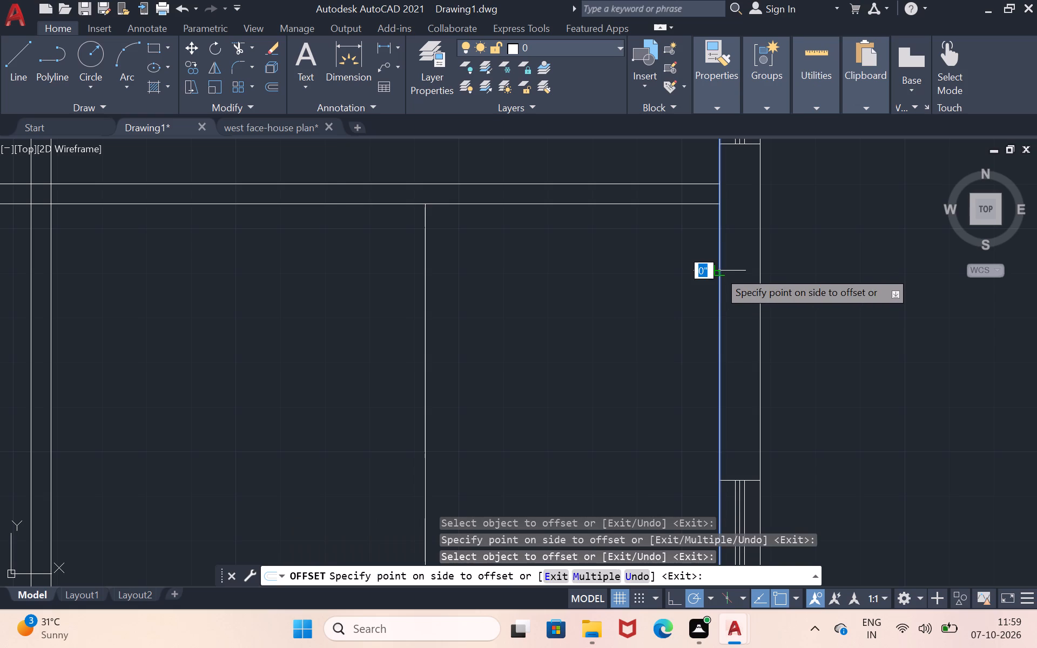
click(670, 281)
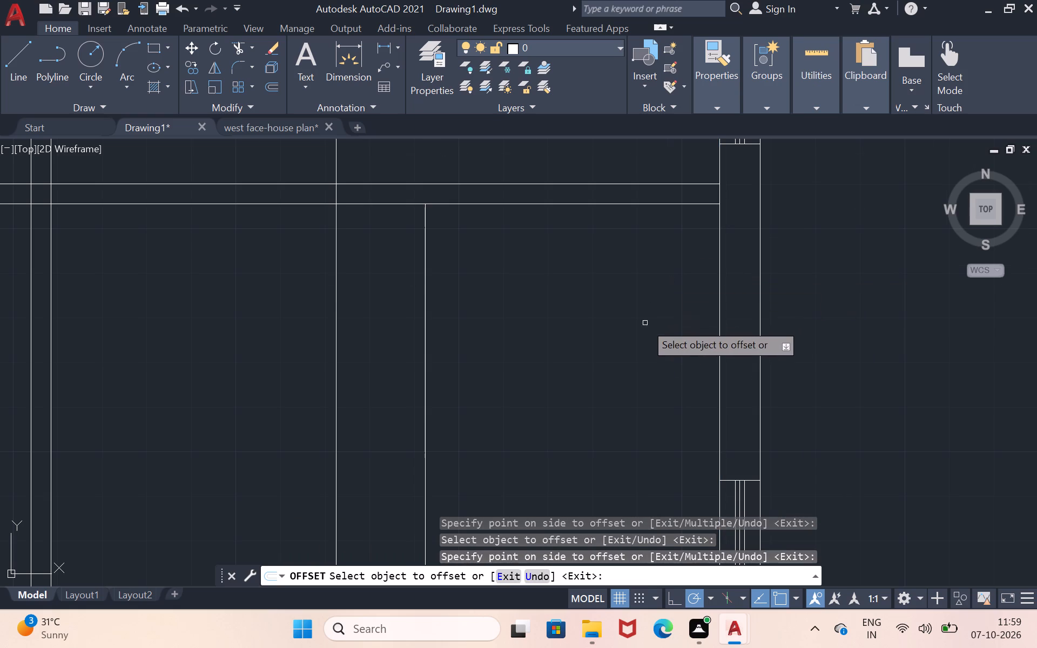
Trim the vertical line 7'2" west of the east wall wherever it runs north of the southern rooms, including inside their partition.
scroll(644, 326, down, 2)
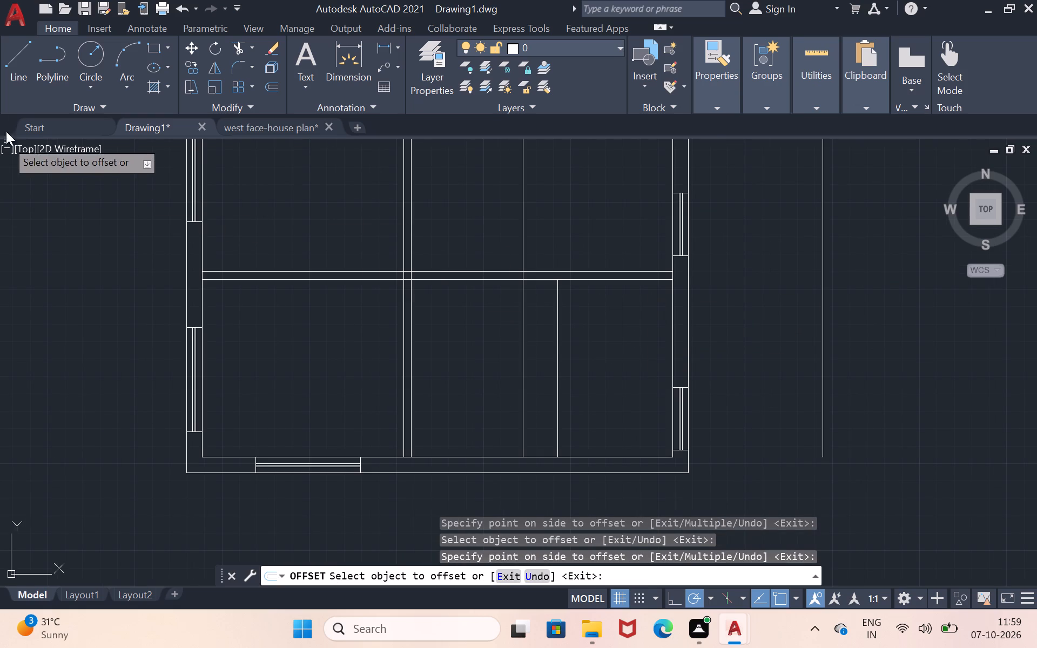
click(238, 41)
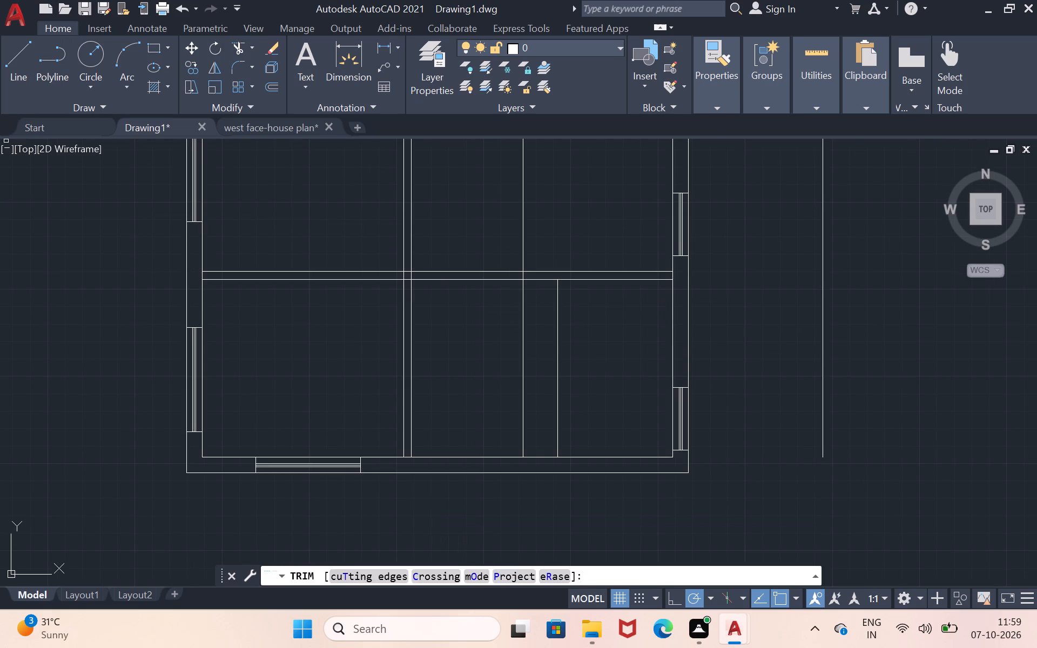
drag(490, 214, 571, 206)
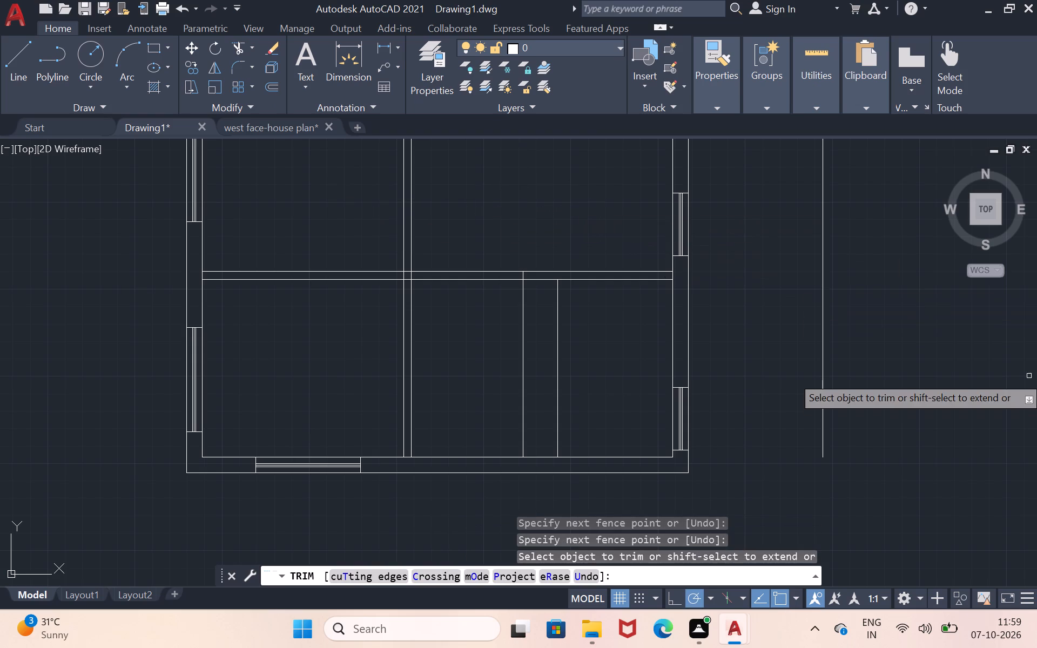
scroll(774, 229, down, 1)
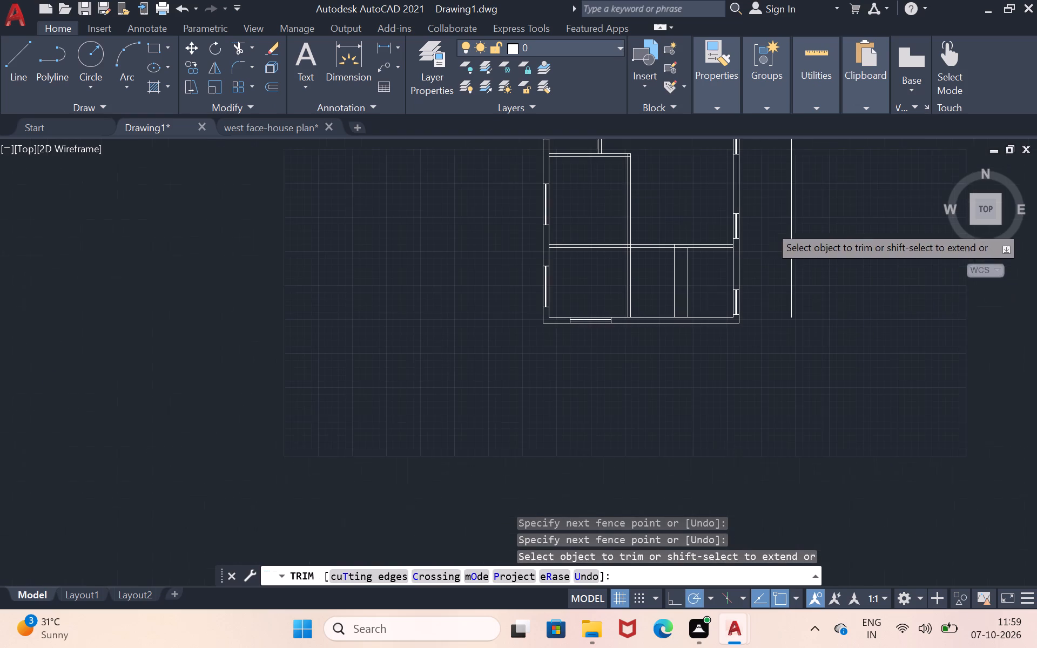
scroll(769, 226, down, 1)
scroll(752, 163, down, 3)
scroll(753, 167, up, 4)
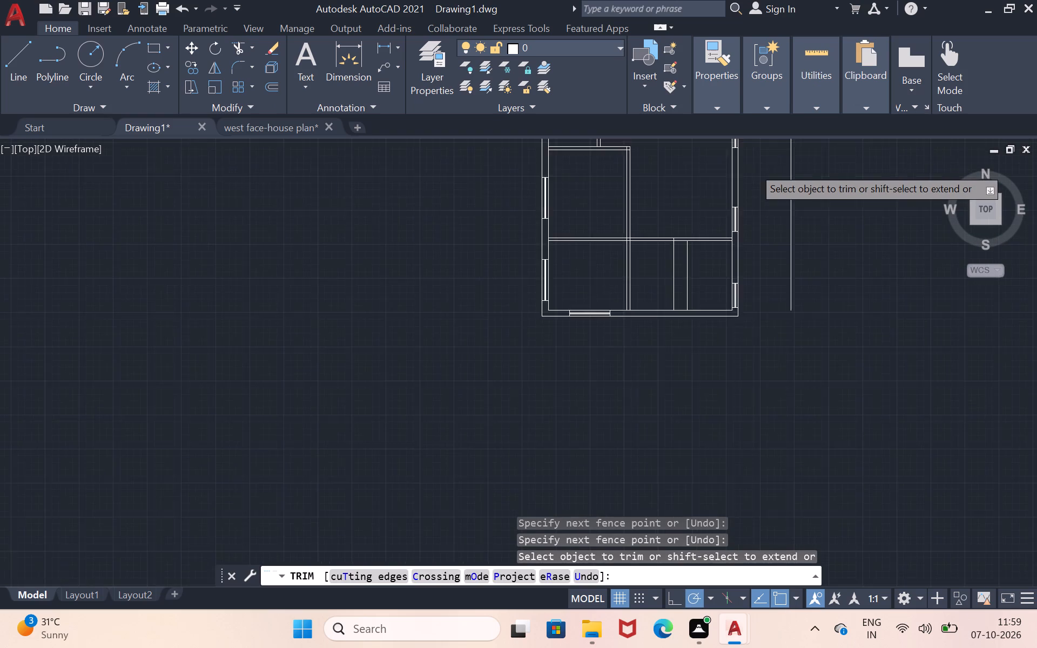
scroll(753, 167, up, 1)
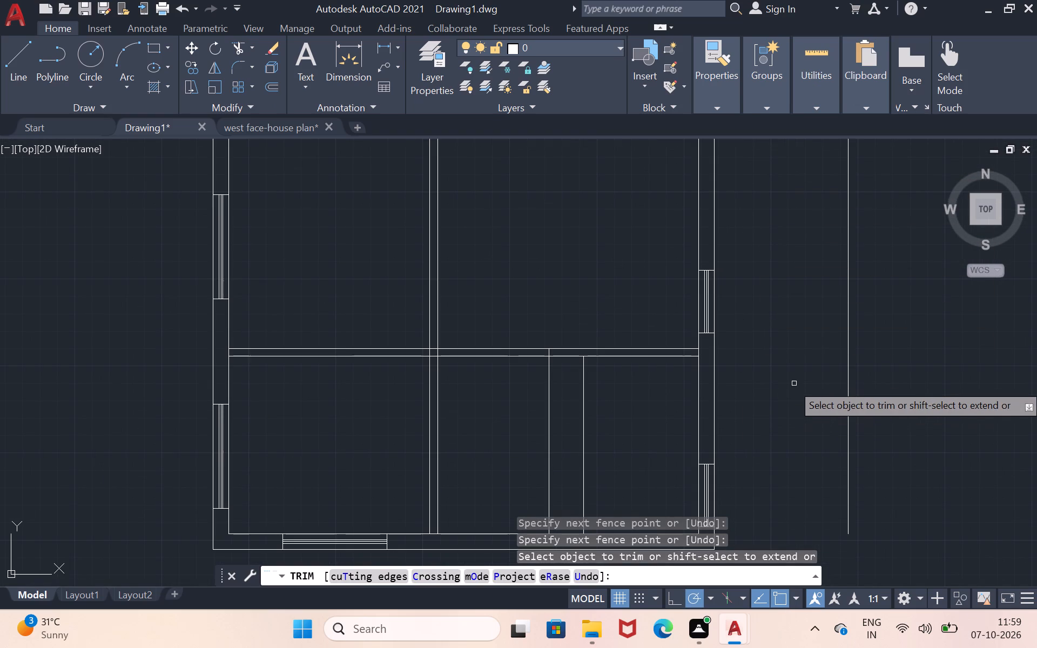
scroll(564, 363, up, 1)
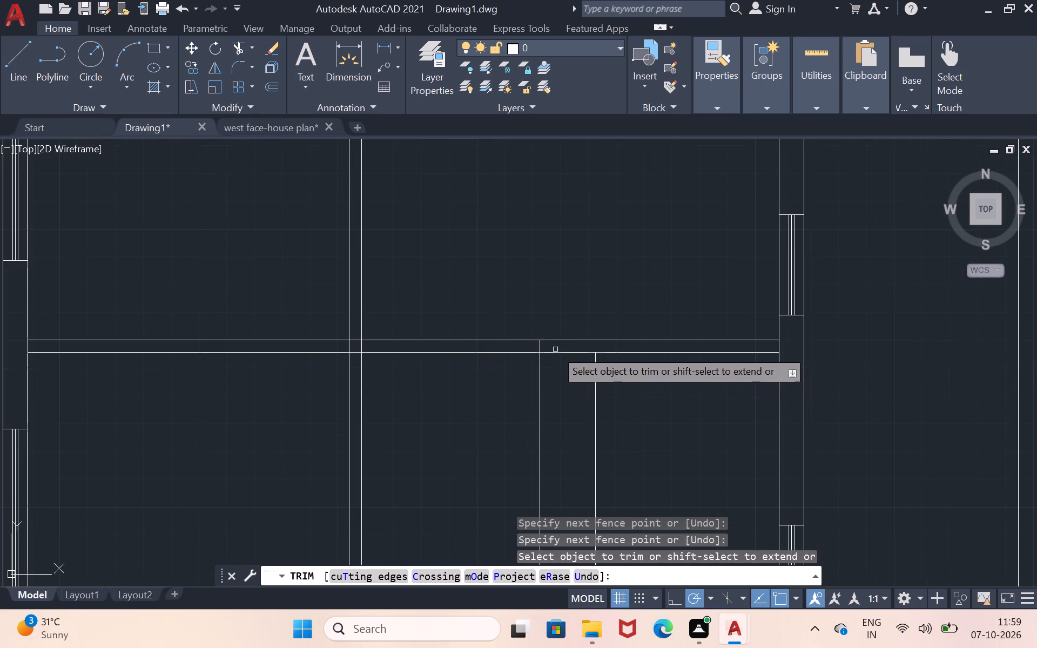
click(537, 347)
key(Return)
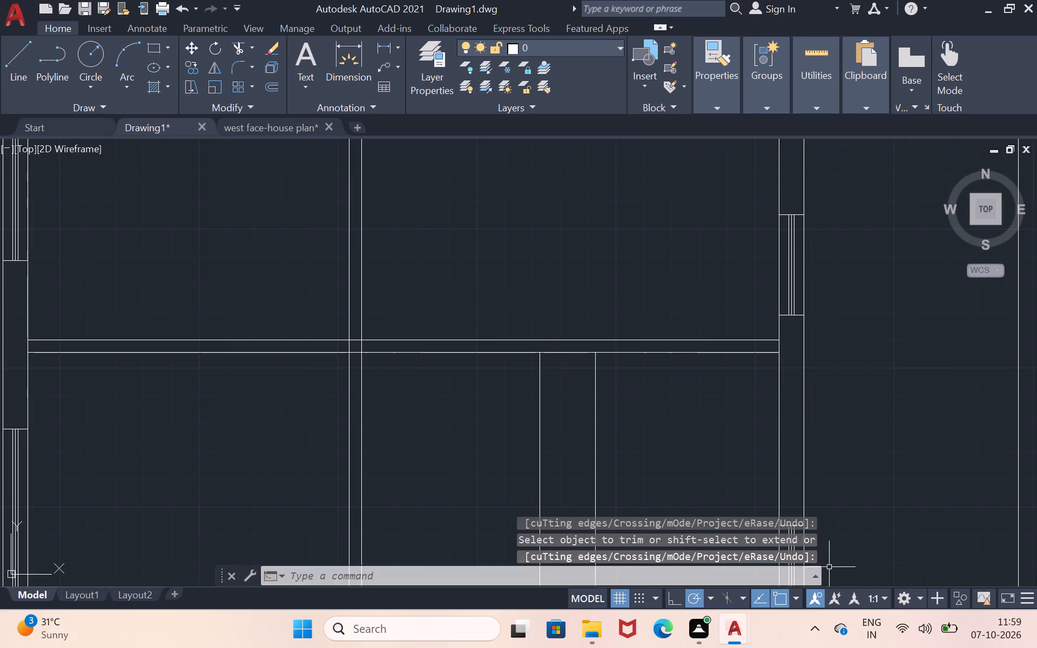
Remove the stray vertical line standing outside the house, 7'2" east of the east wall's inner face.
scroll(783, 508, down, 2)
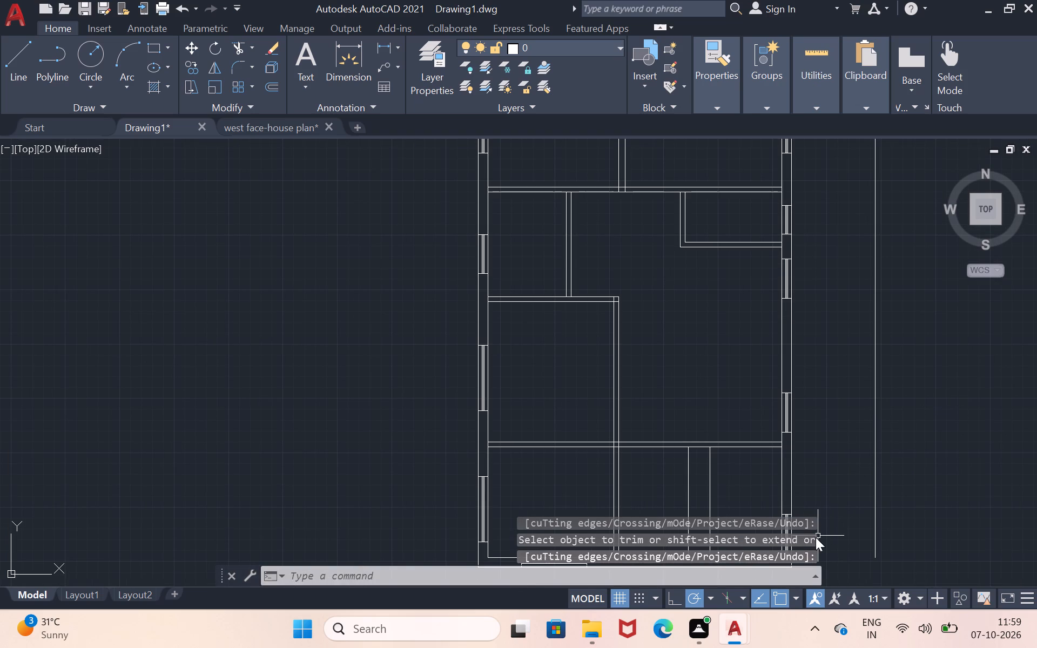
scroll(816, 537, up, 2)
scroll(841, 500, up, 1)
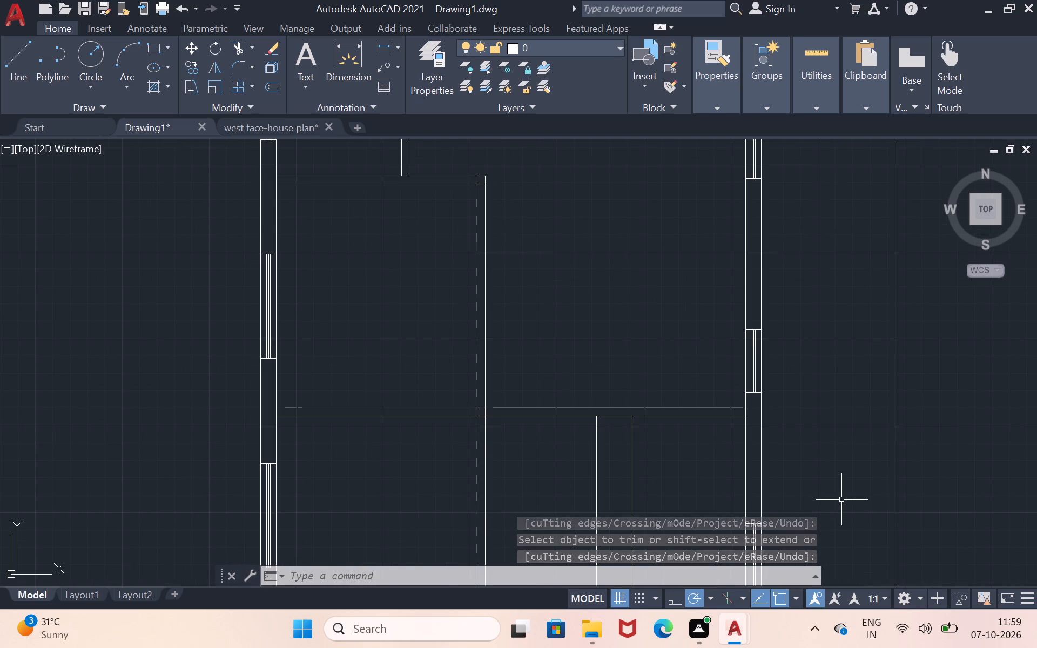
key(p)
key(Return)
drag(841, 500, 713, 426)
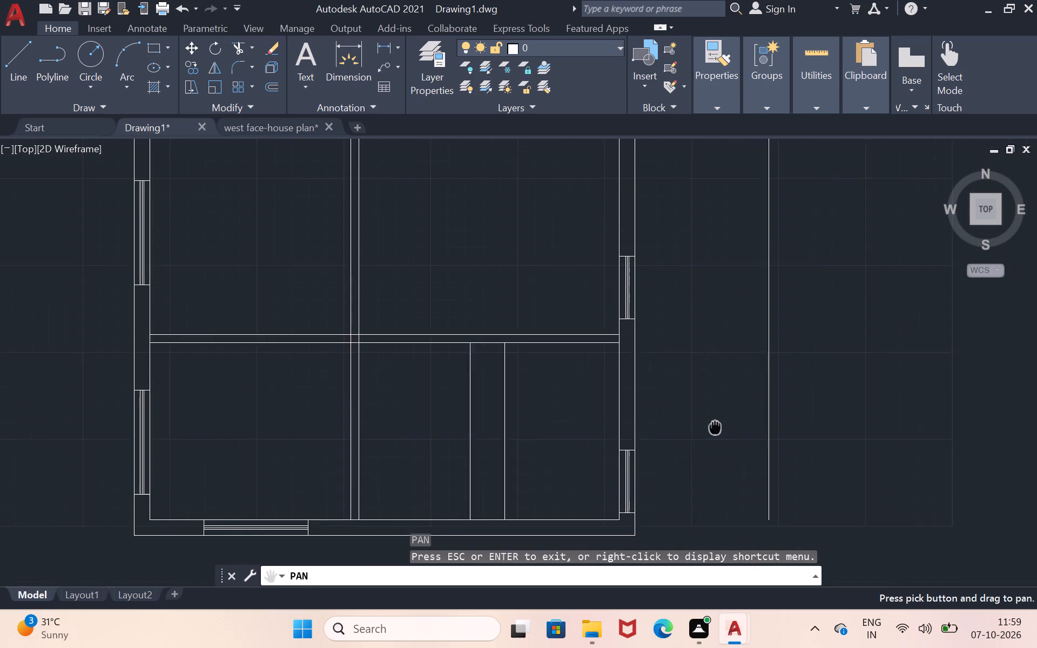
drag(713, 426, 715, 407)
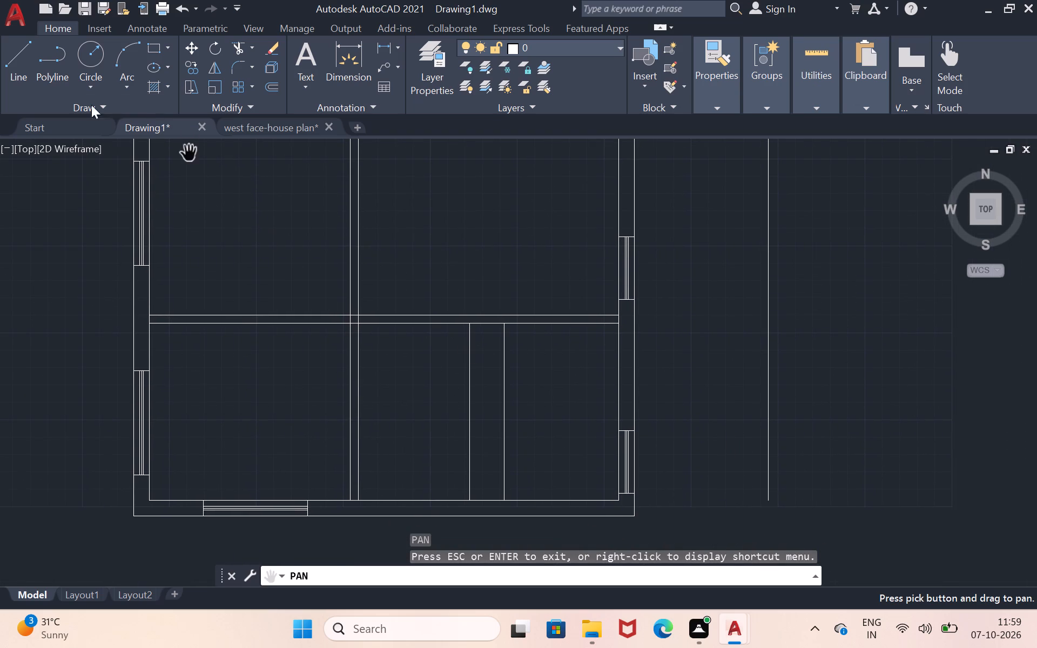
drag(403, 193, 422, 165)
drag(428, 215, 351, 356)
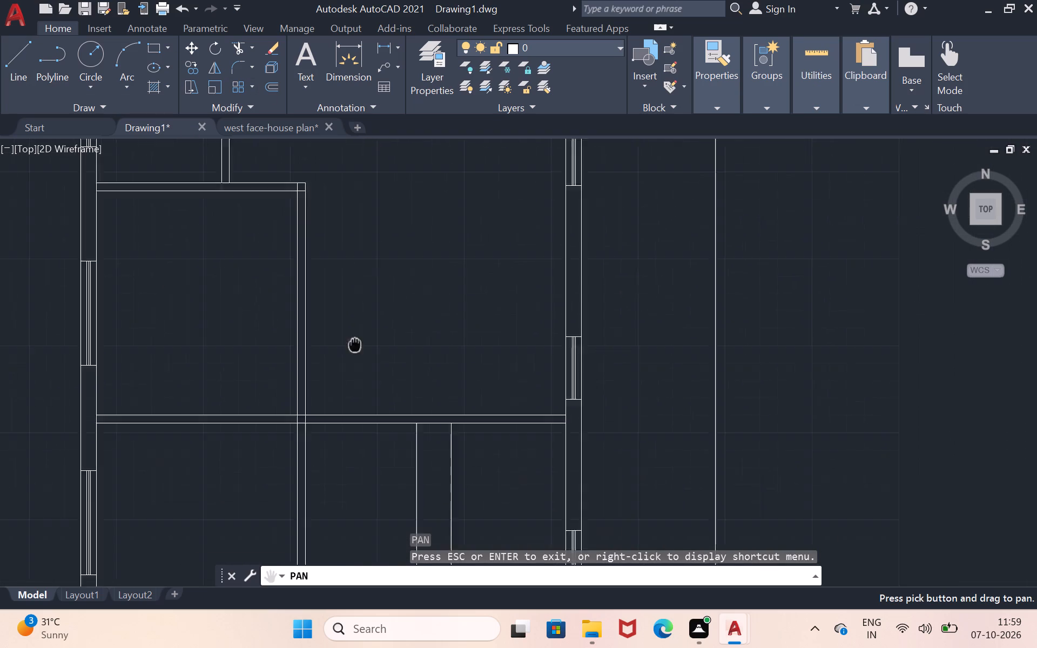
drag(351, 356, 305, 405)
scroll(312, 397, down, 2)
drag(335, 382, 370, 370)
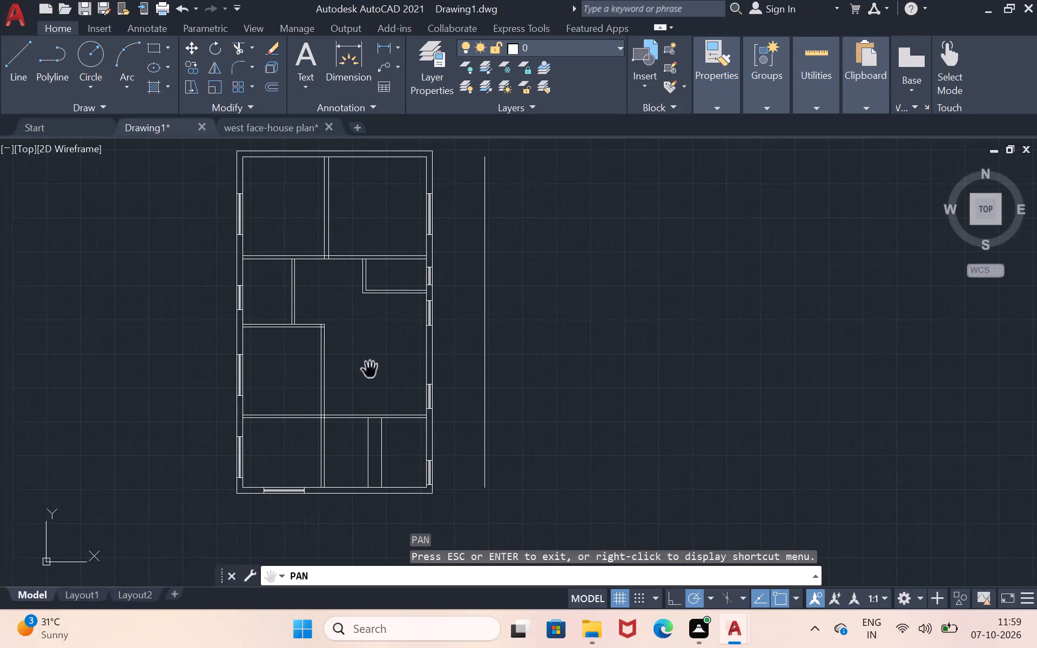
click(240, 42)
drag(506, 227, 475, 246)
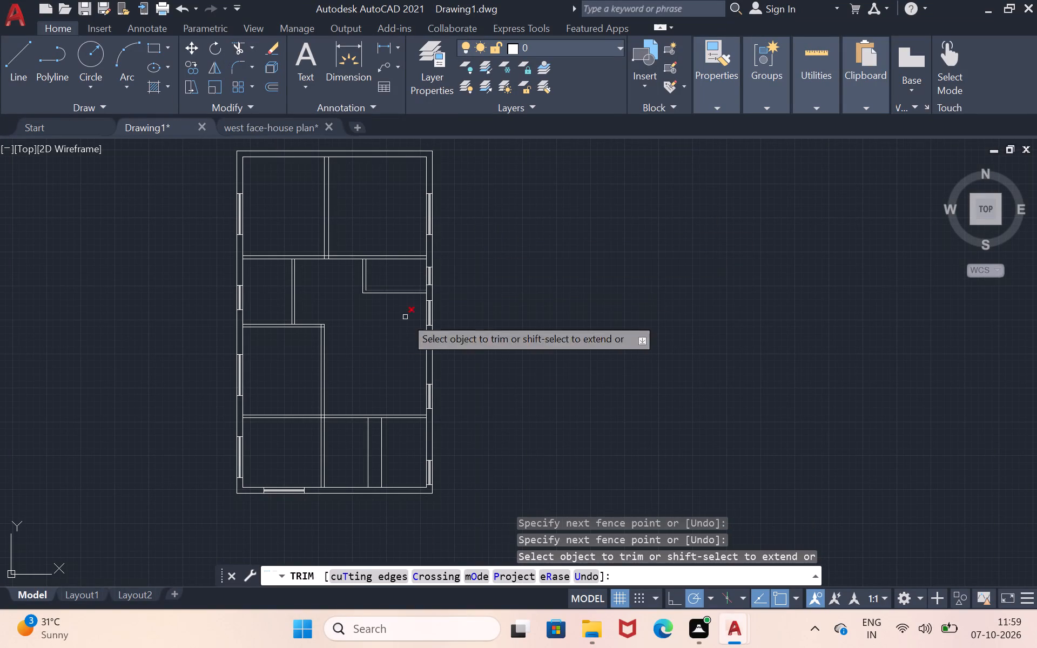
scroll(398, 408, up, 2)
scroll(415, 492, down, 1)
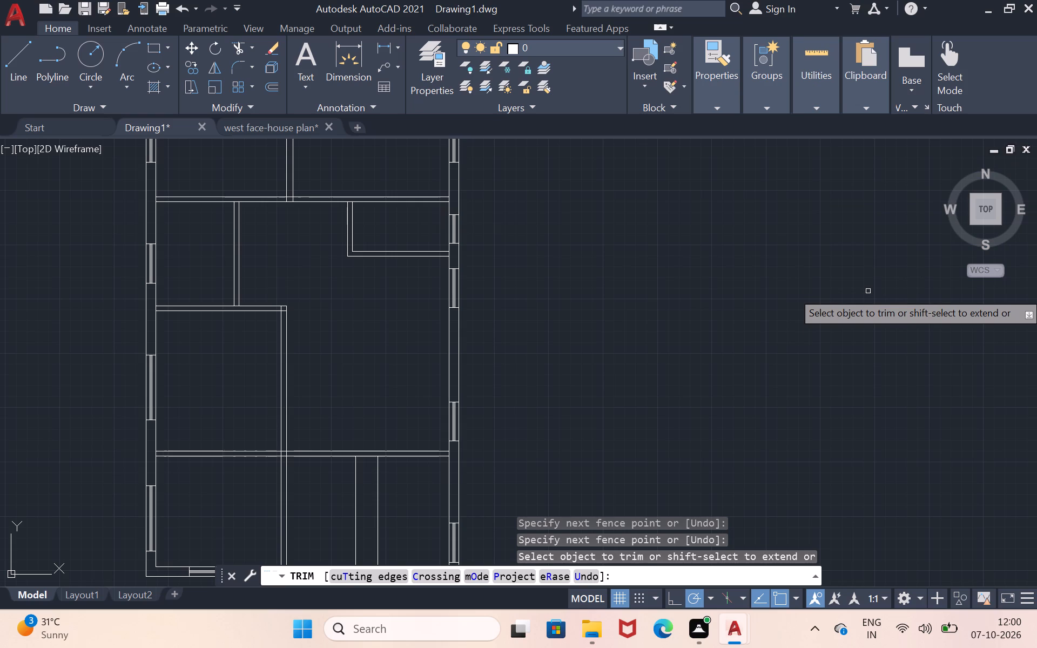
scroll(696, 312, down, 1)
scroll(567, 149, down, 1)
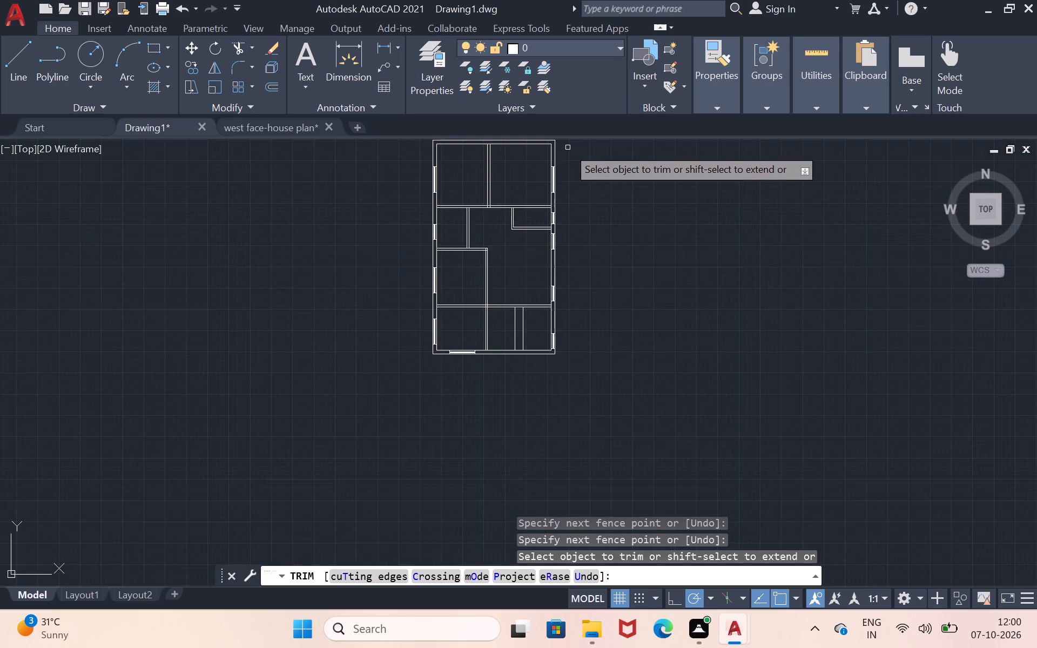
scroll(568, 147, up, 2)
scroll(570, 159, down, 1)
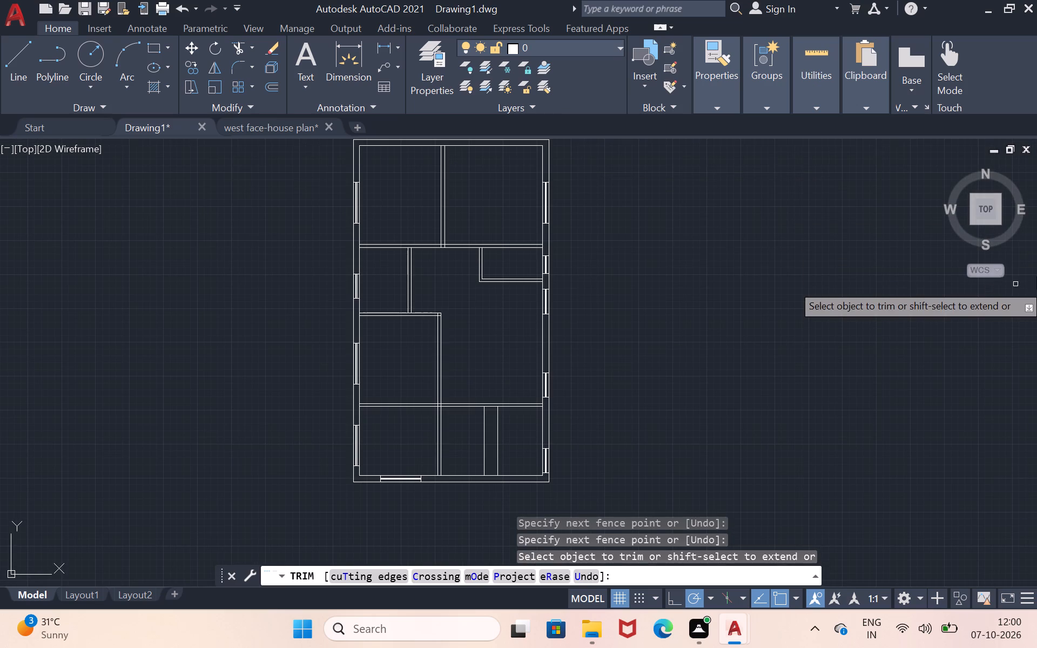
key(Escape)
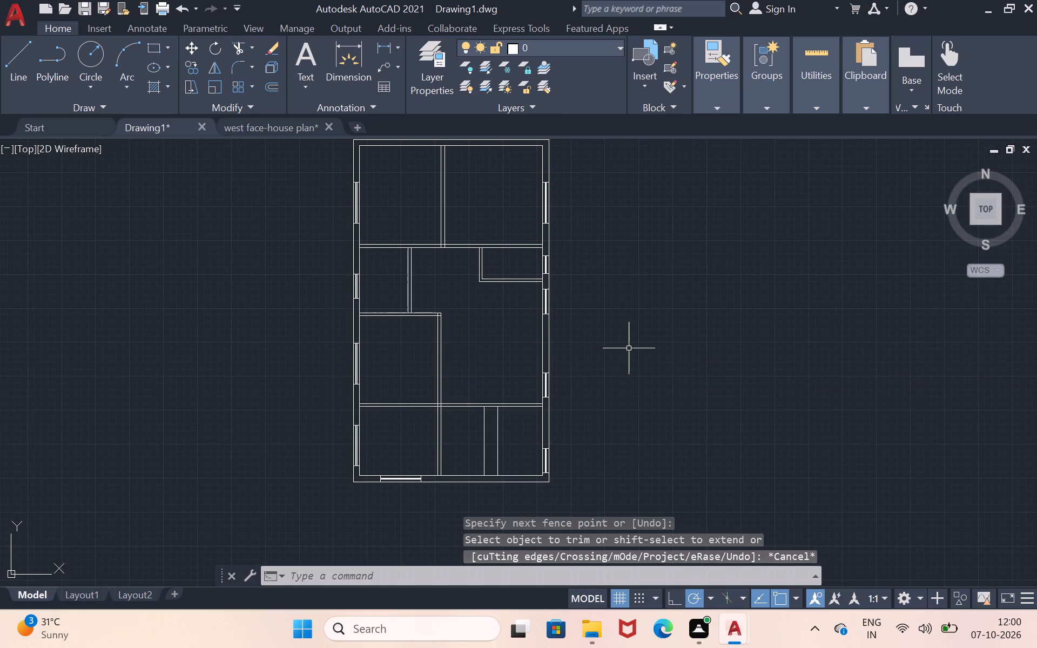
Draw a 1' line eastward from the north end of the vertical line 7'2" west of the east wall.
key(p)
key(Return)
drag(621, 325, 625, 357)
scroll(625, 357, up, 1)
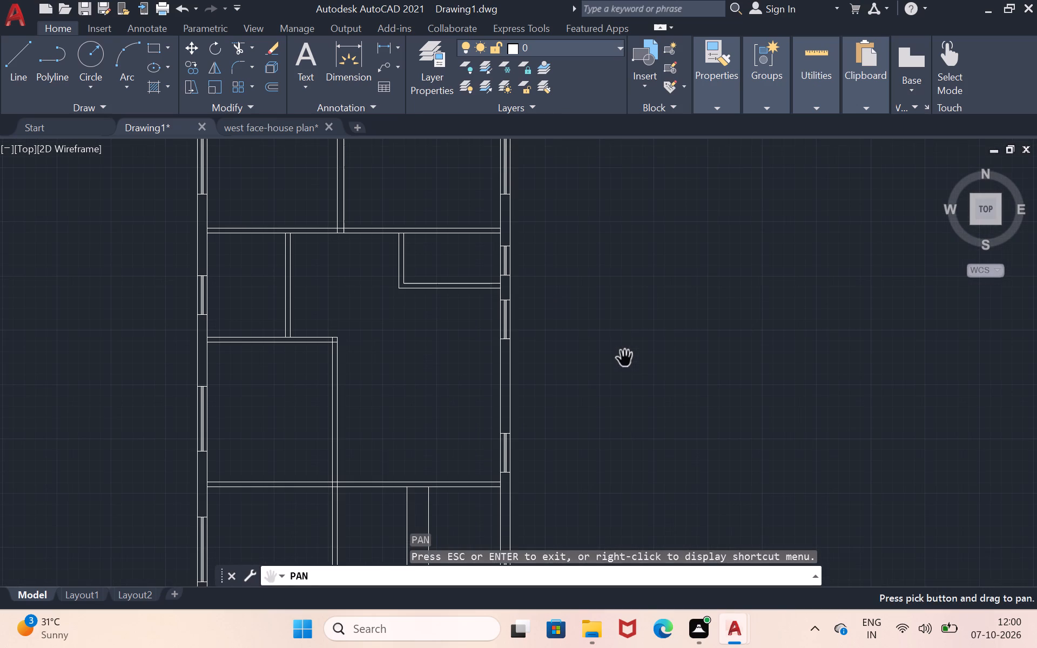
click(625, 357)
scroll(625, 357, down, 1)
drag(625, 357, 577, 356)
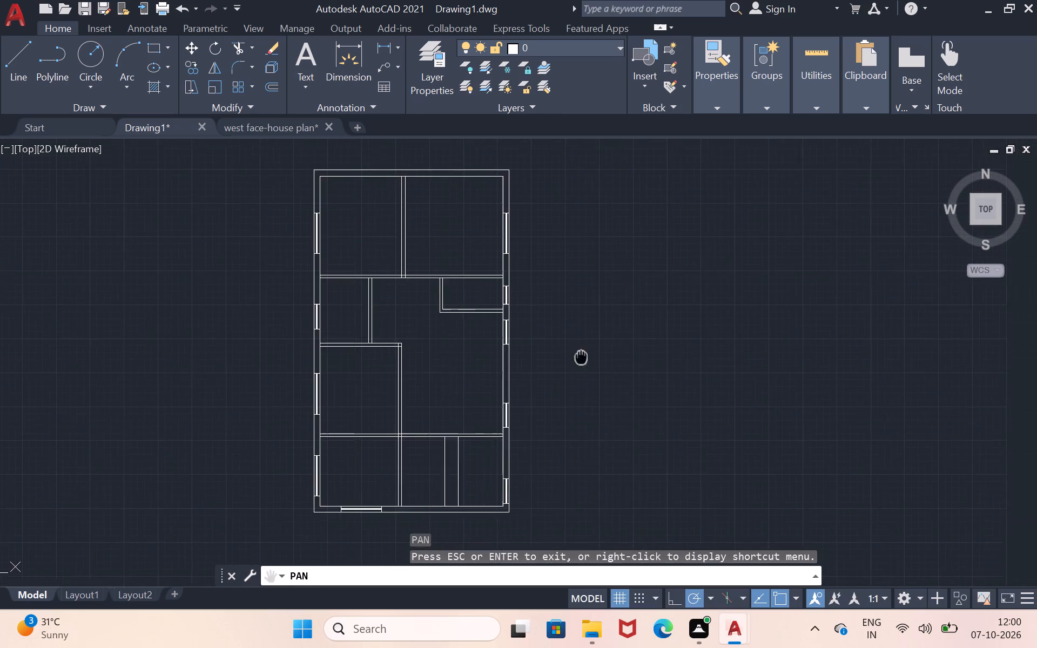
drag(577, 356, 616, 355)
key(Escape)
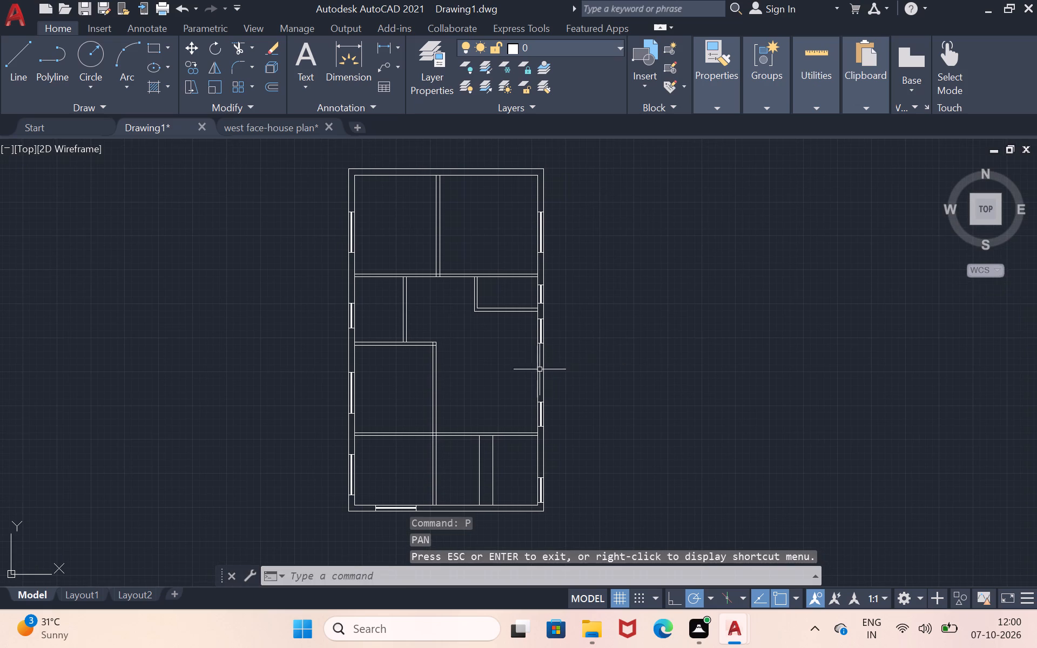
scroll(518, 472, up, 2)
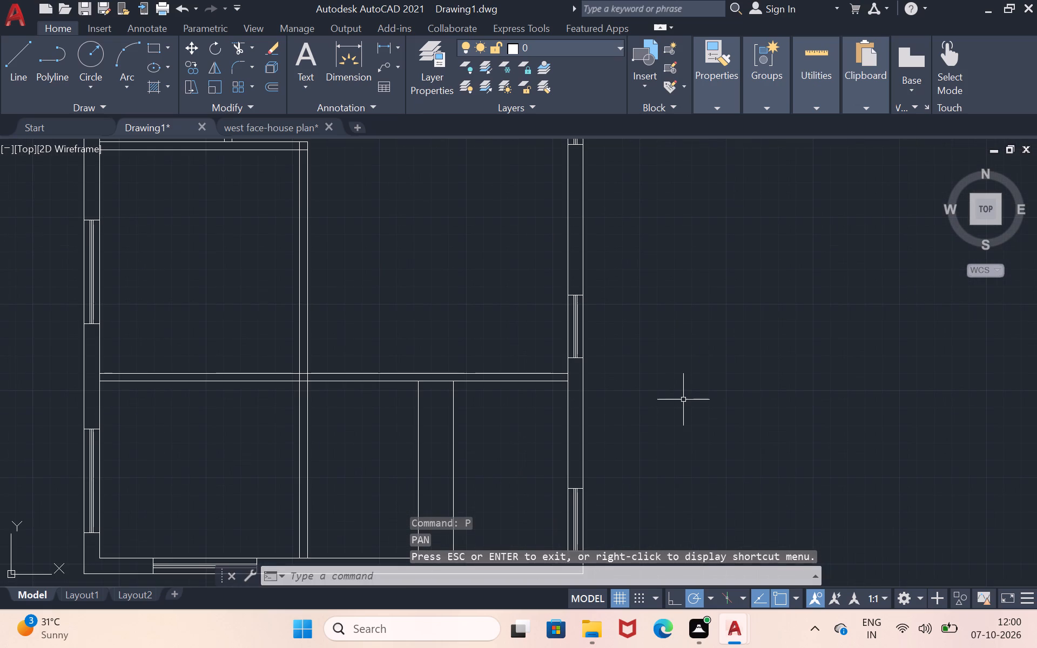
key(Escape)
key(p)
key(Return)
drag(679, 402, 690, 314)
scroll(690, 314, up, 1)
drag(677, 347, 718, 271)
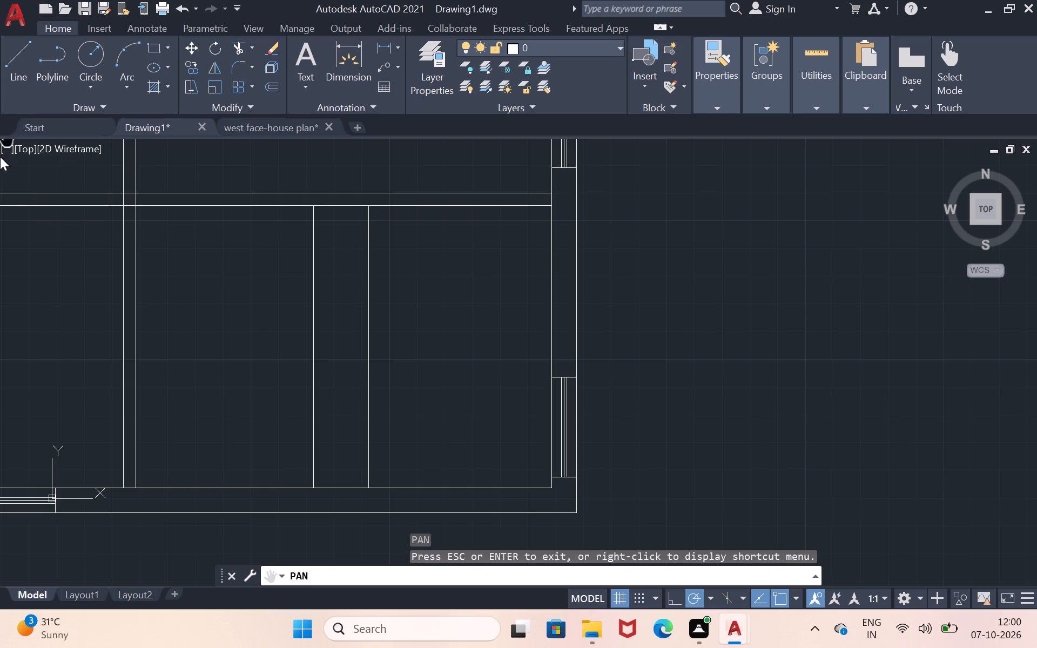
drag(0, 157, 35, 146)
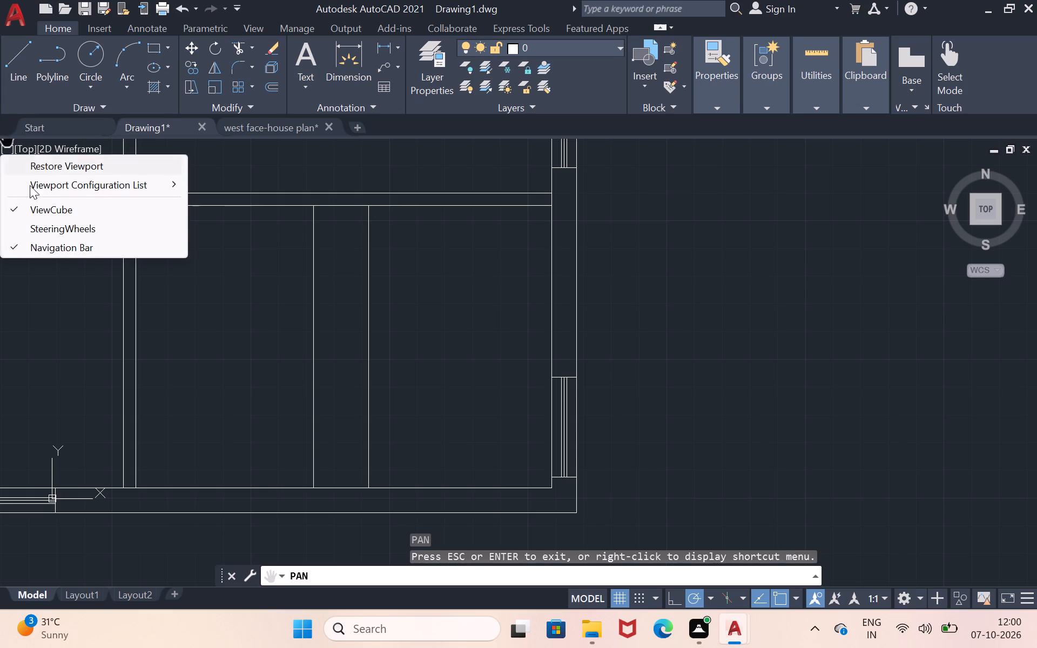
click(247, 328)
drag(247, 328, 273, 334)
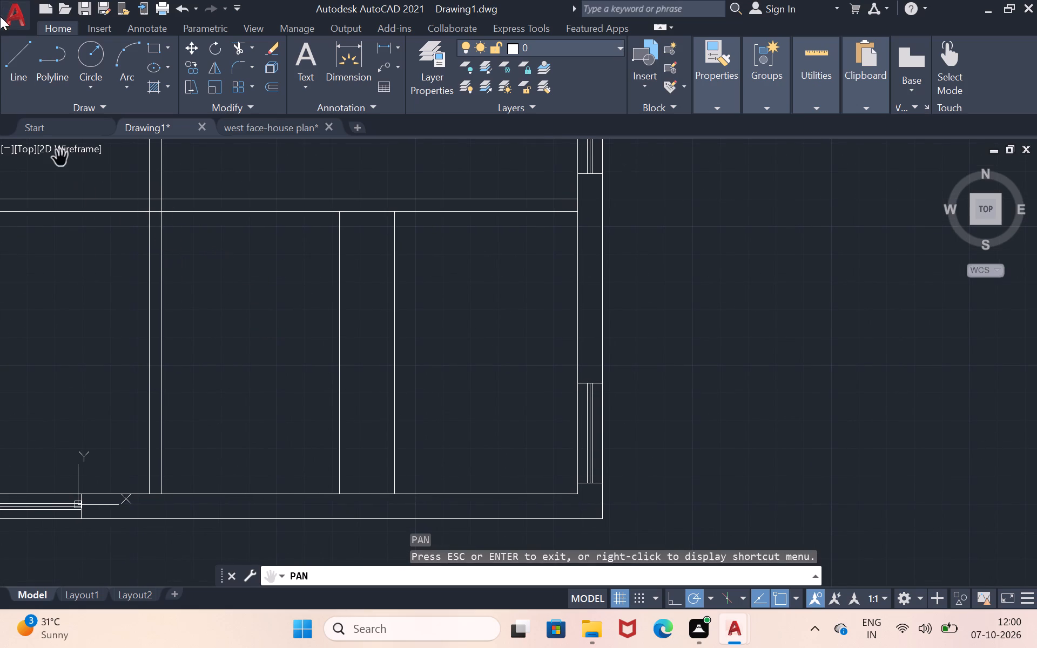
click(23, 79)
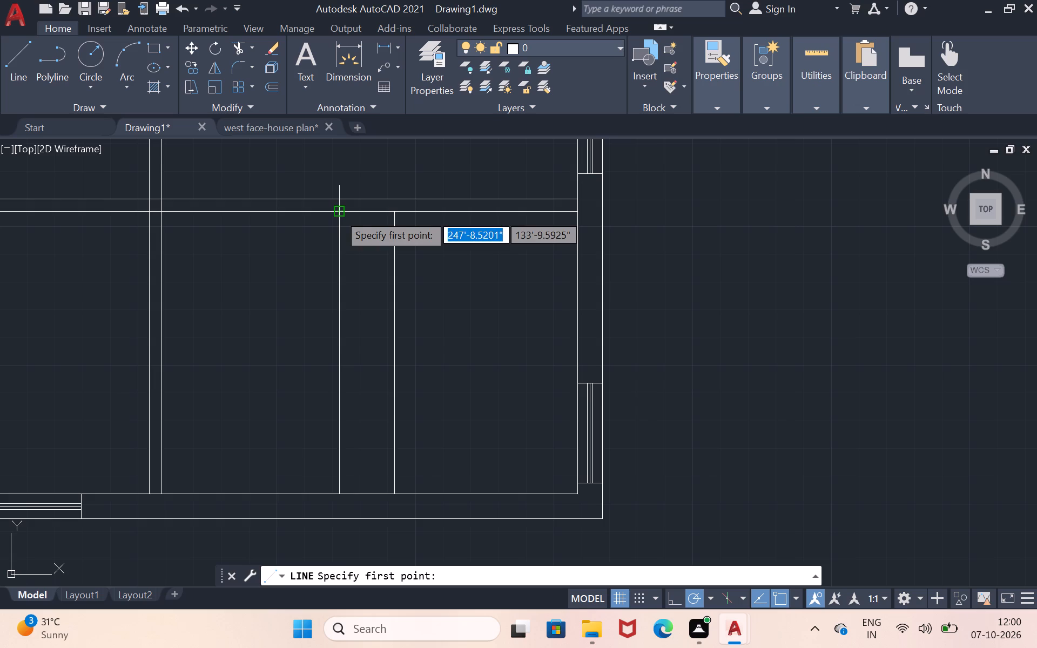
click(338, 213)
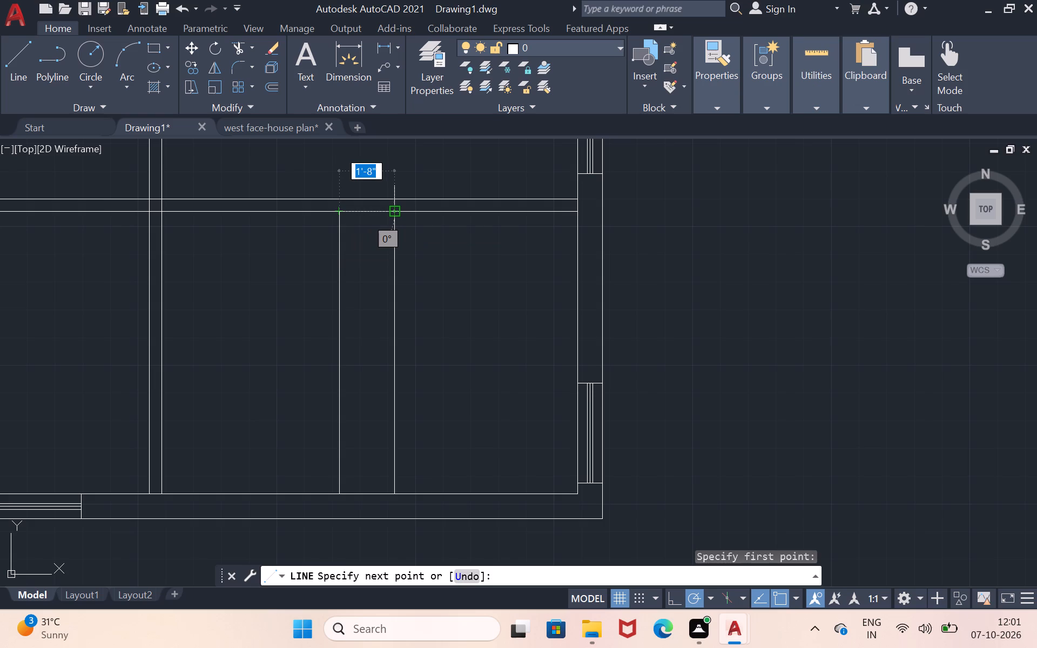
key(1)
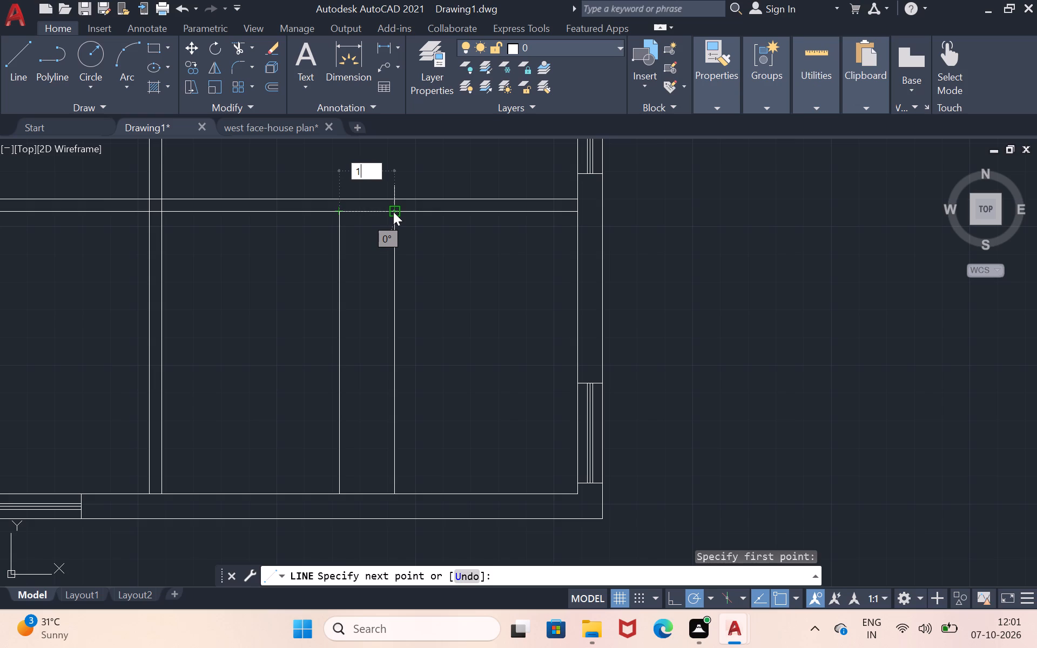
key(shift+quotedbl)
key(BackSpace)
key(apostrophe)
key(Return)
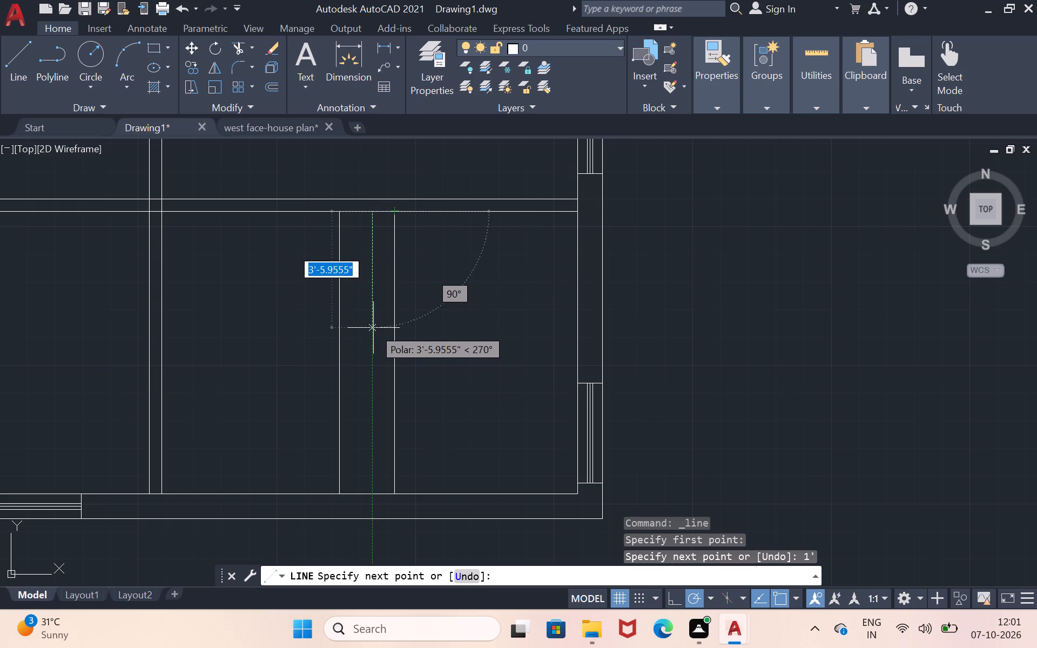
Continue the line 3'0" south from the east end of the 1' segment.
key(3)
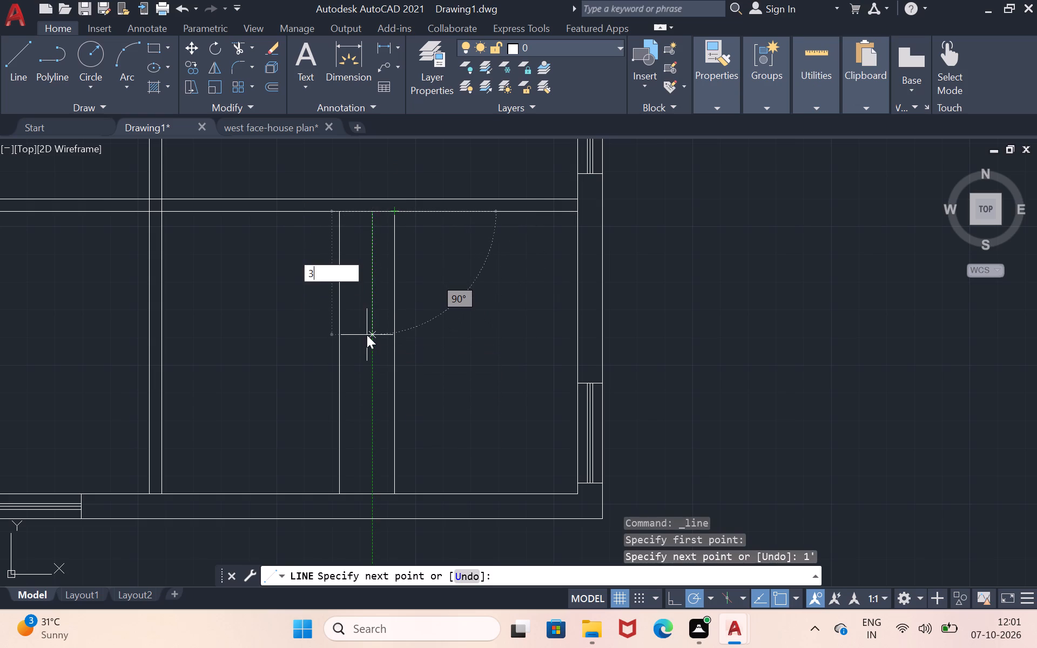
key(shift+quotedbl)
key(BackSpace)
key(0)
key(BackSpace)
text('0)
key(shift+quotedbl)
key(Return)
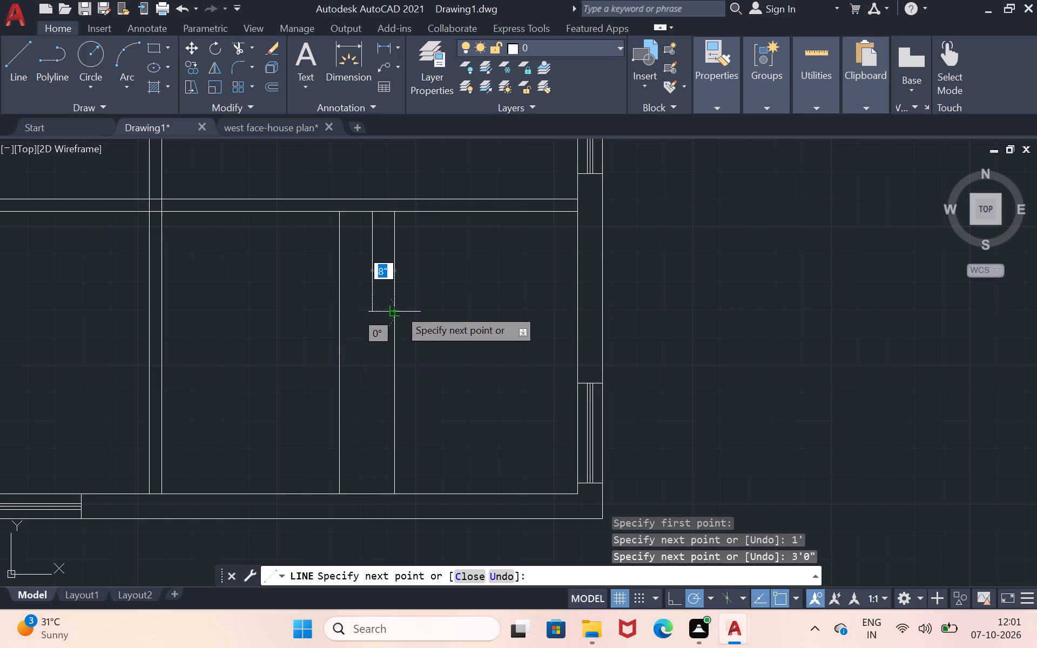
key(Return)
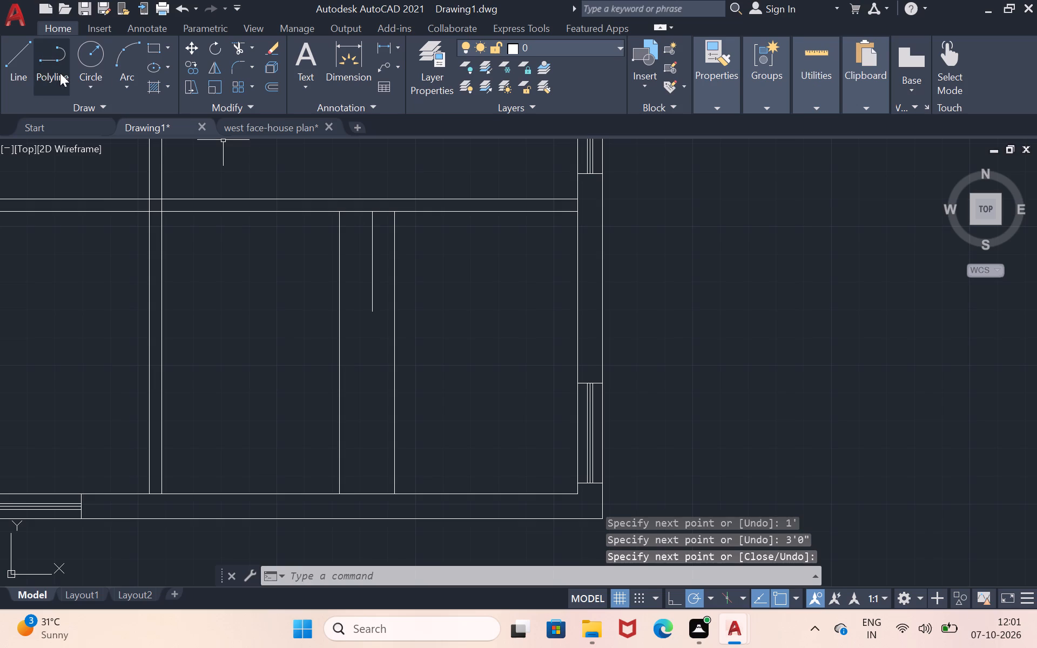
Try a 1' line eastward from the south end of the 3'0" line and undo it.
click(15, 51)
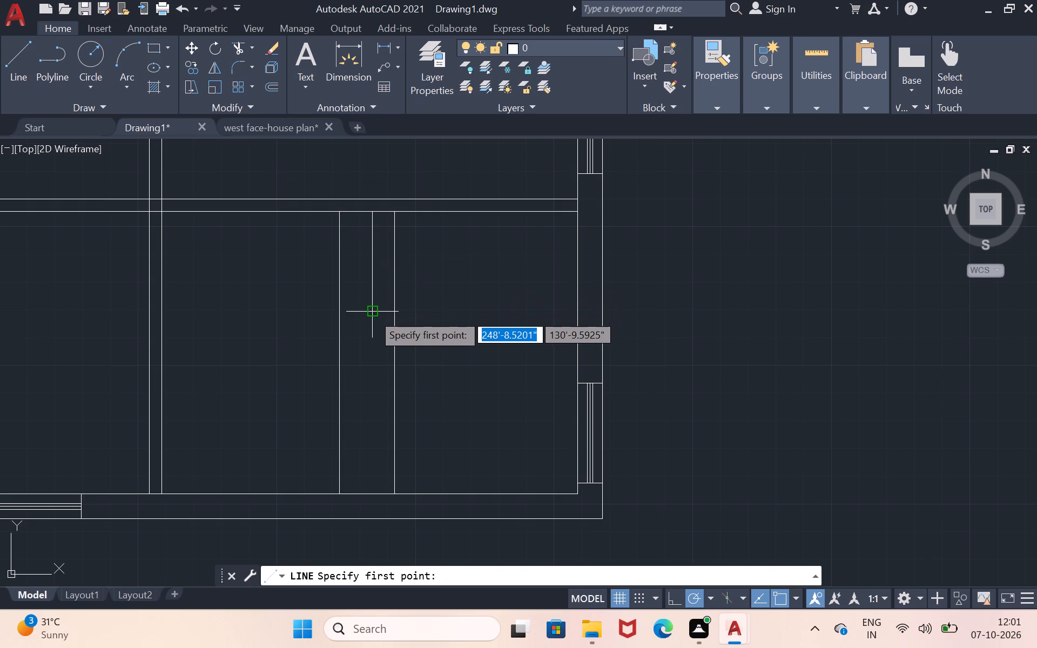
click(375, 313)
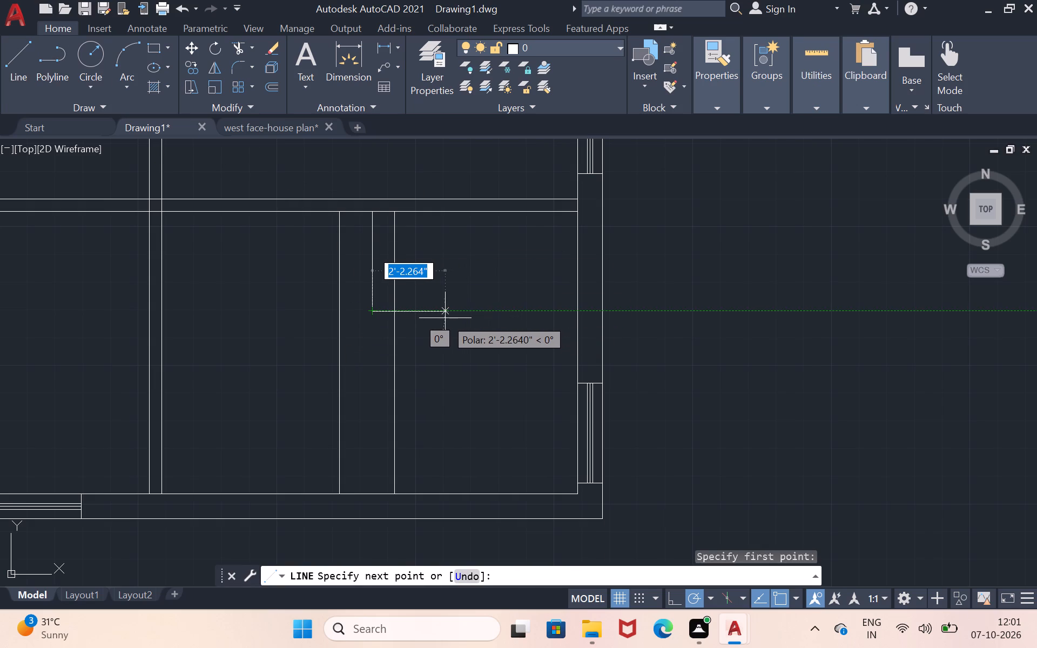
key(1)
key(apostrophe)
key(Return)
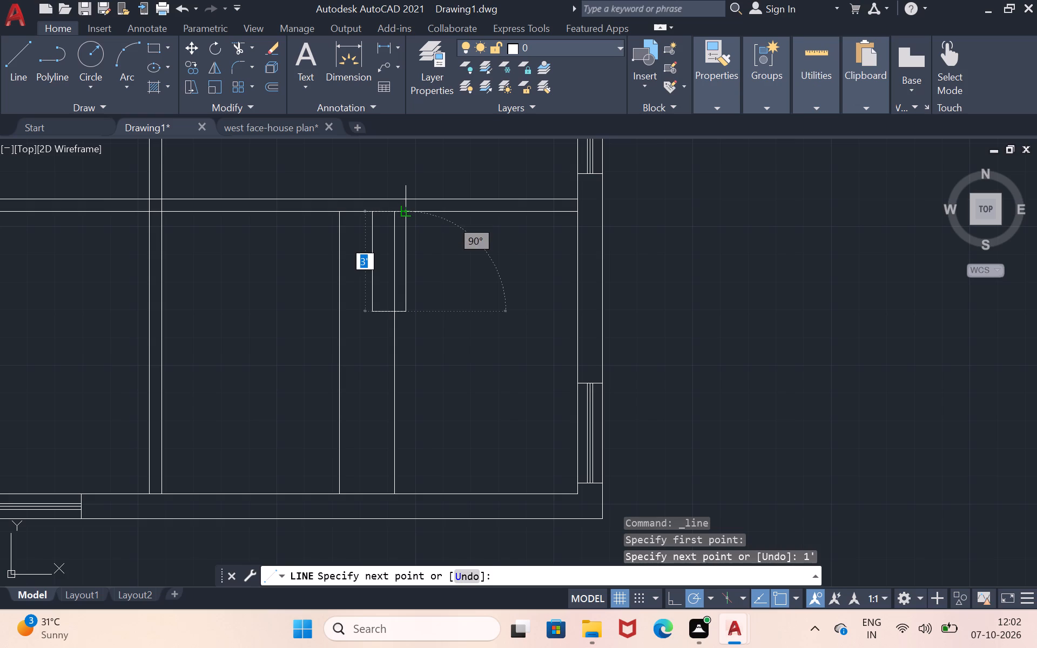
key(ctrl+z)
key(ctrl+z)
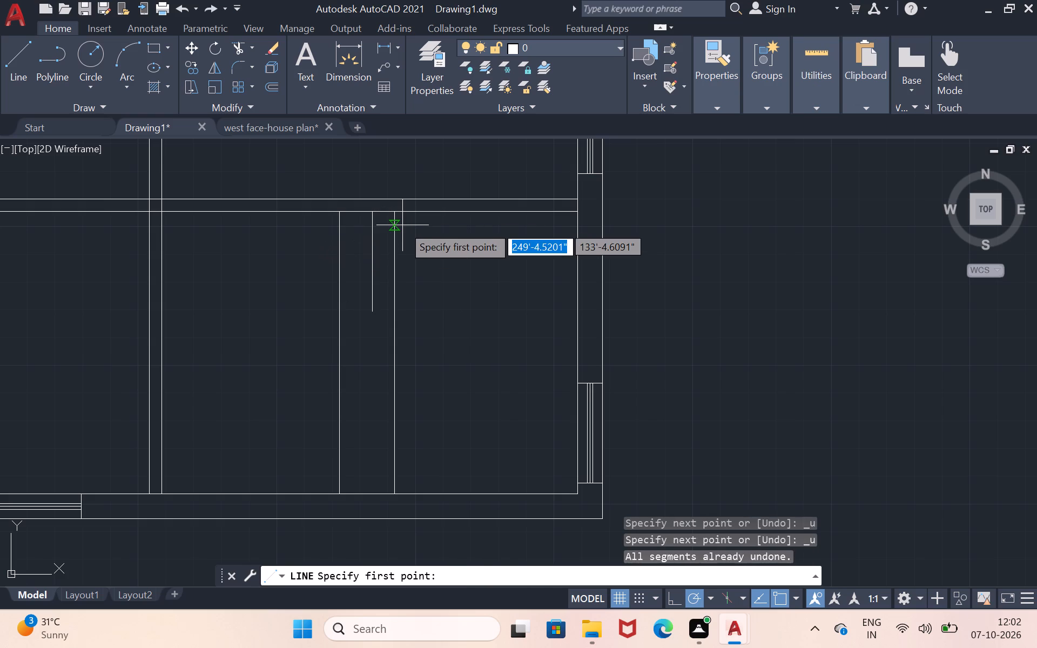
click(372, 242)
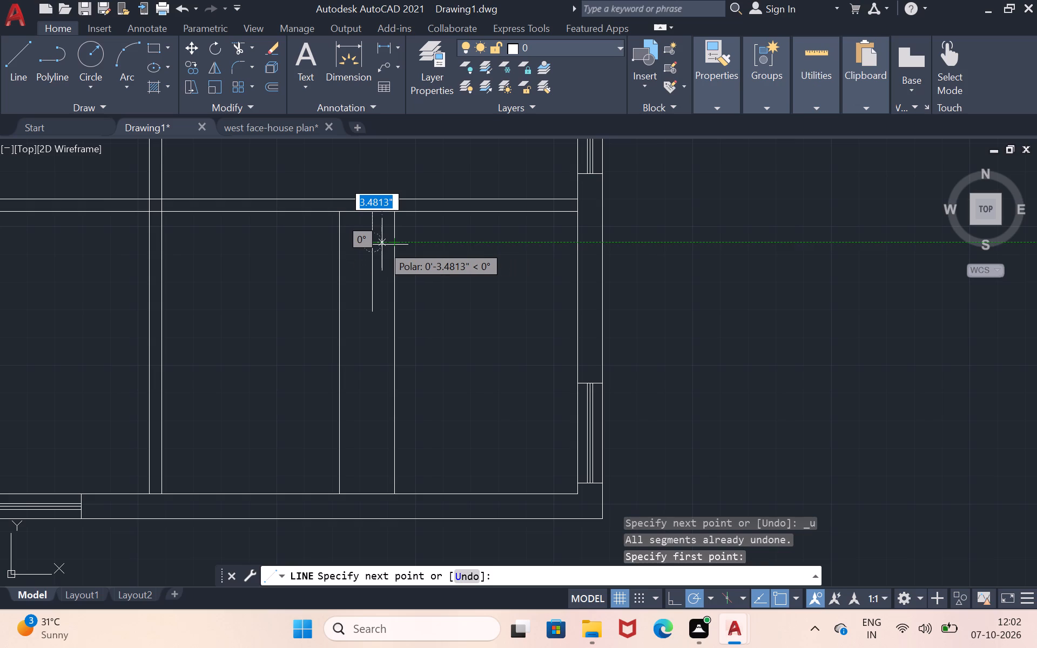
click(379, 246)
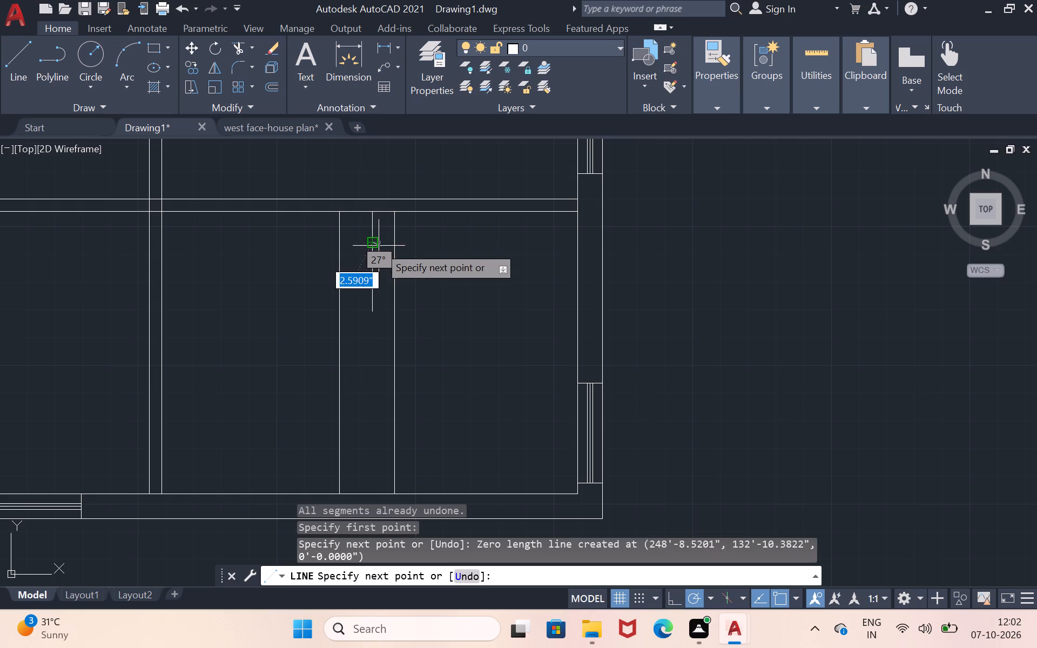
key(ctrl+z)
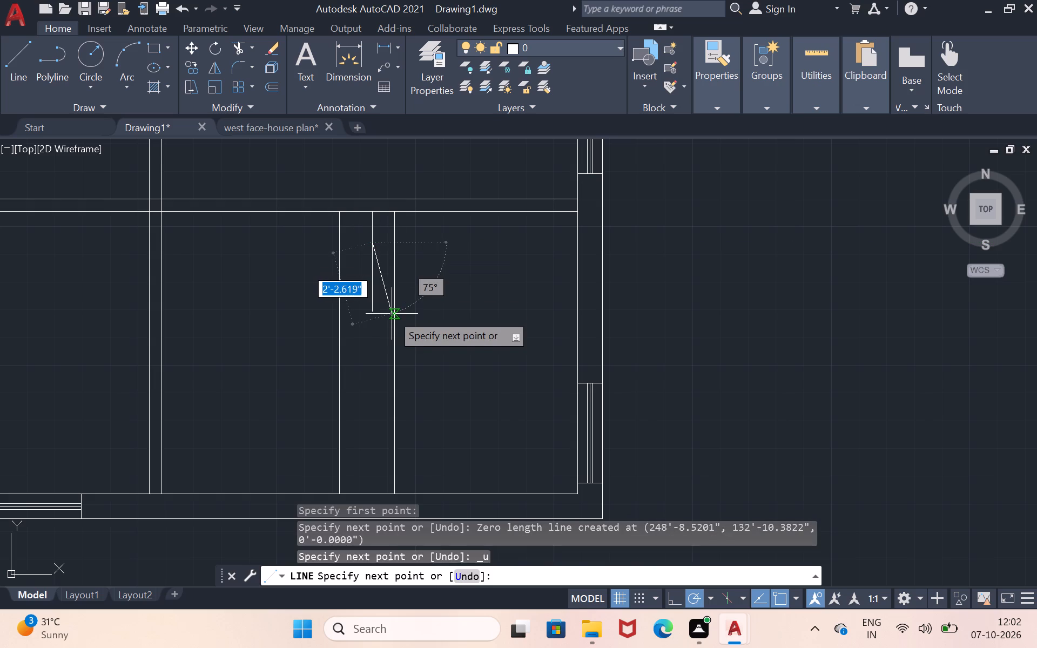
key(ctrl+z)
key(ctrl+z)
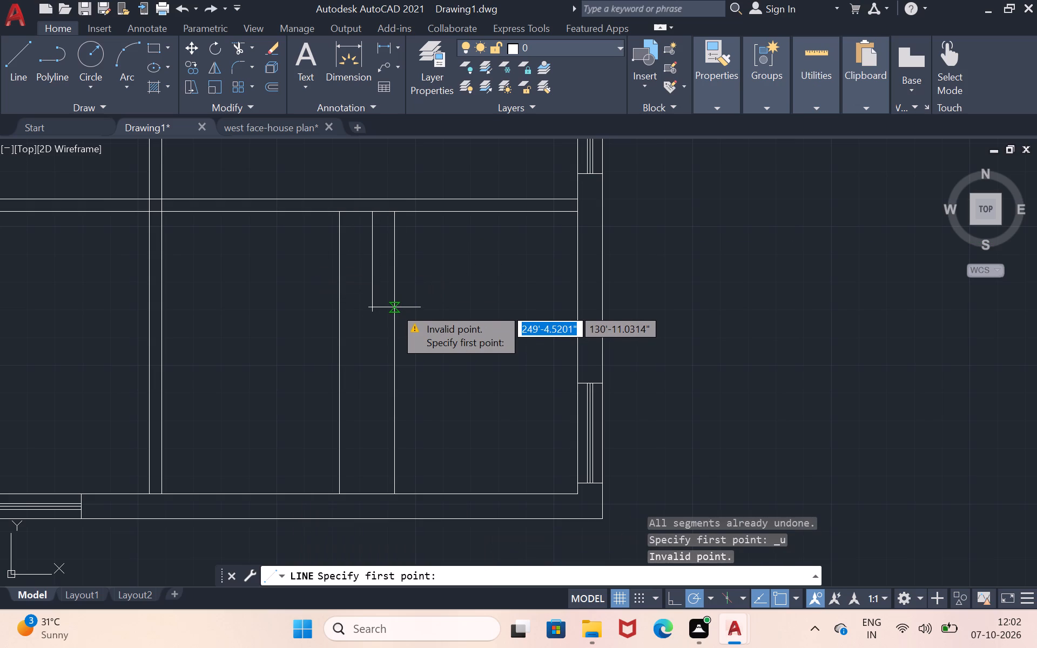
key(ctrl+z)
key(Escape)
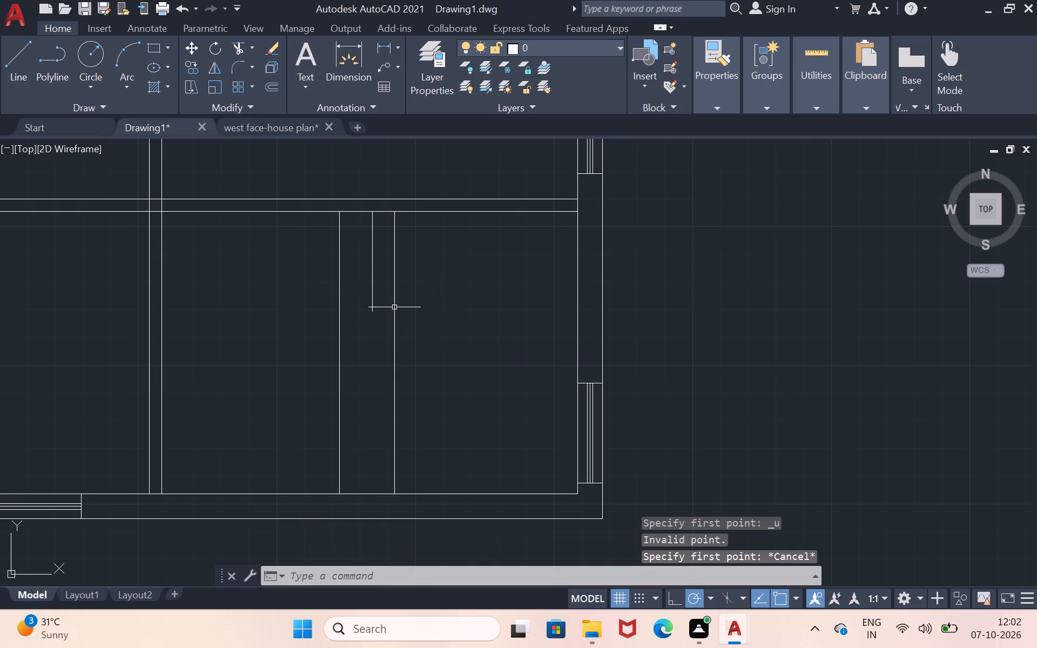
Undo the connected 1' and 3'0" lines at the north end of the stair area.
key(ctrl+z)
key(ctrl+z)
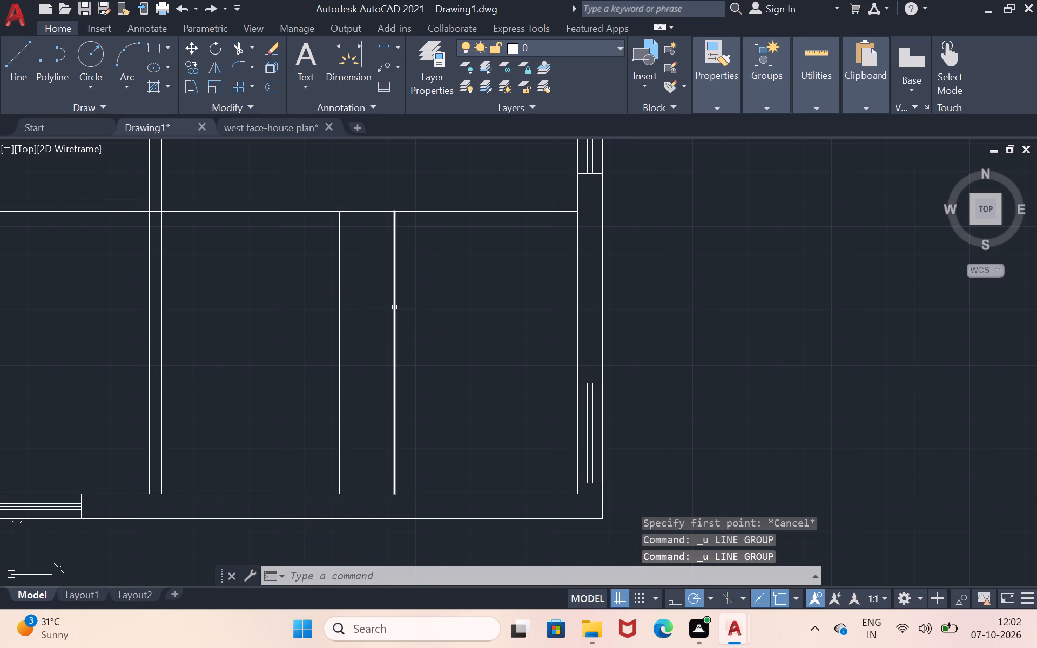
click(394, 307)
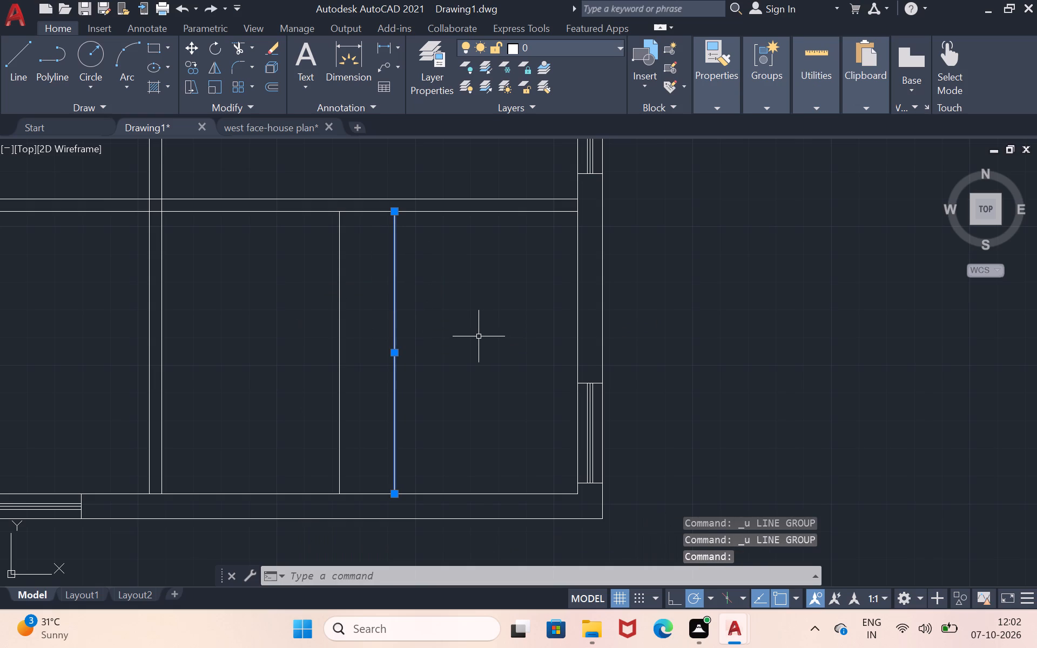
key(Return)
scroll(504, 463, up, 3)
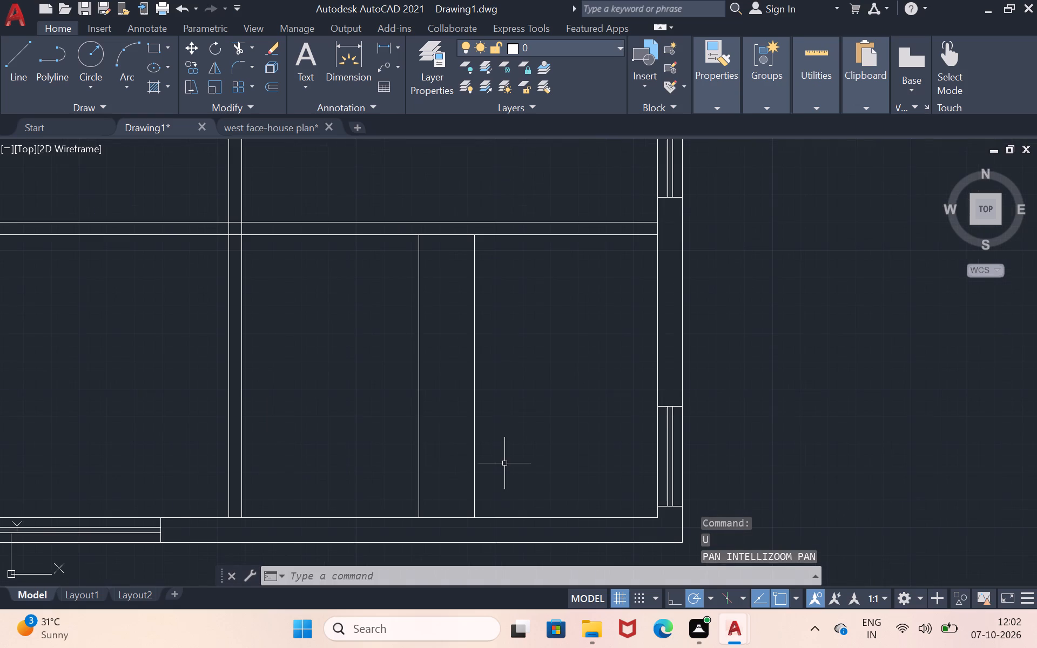
Draw an 11" line eastward from the north end of the vertical line 7'2" west of the east wall.
click(22, 71)
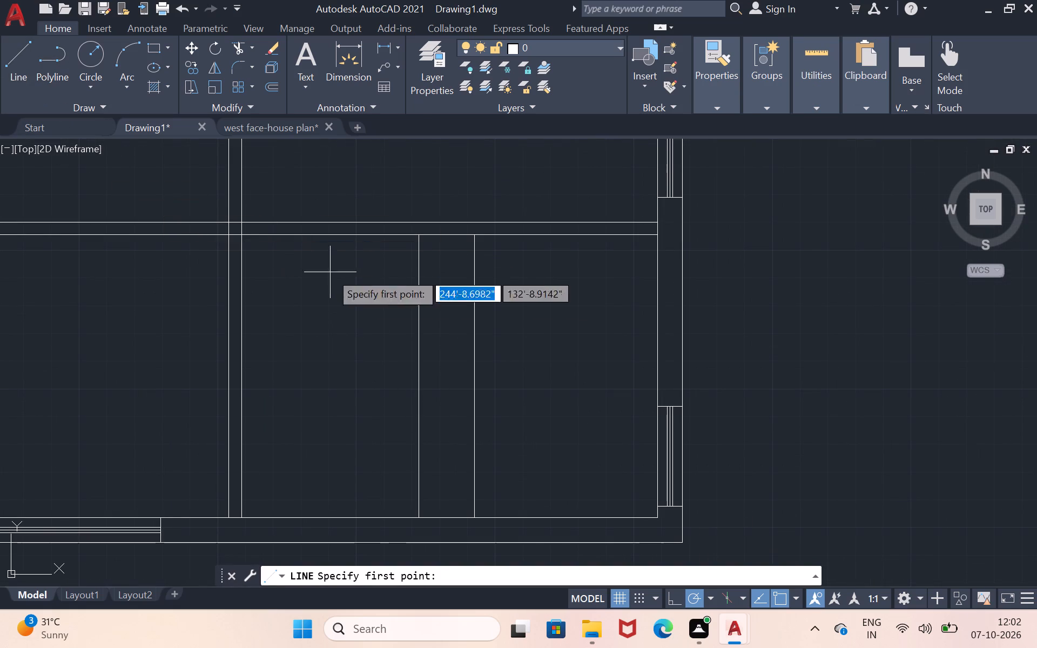
click(417, 237)
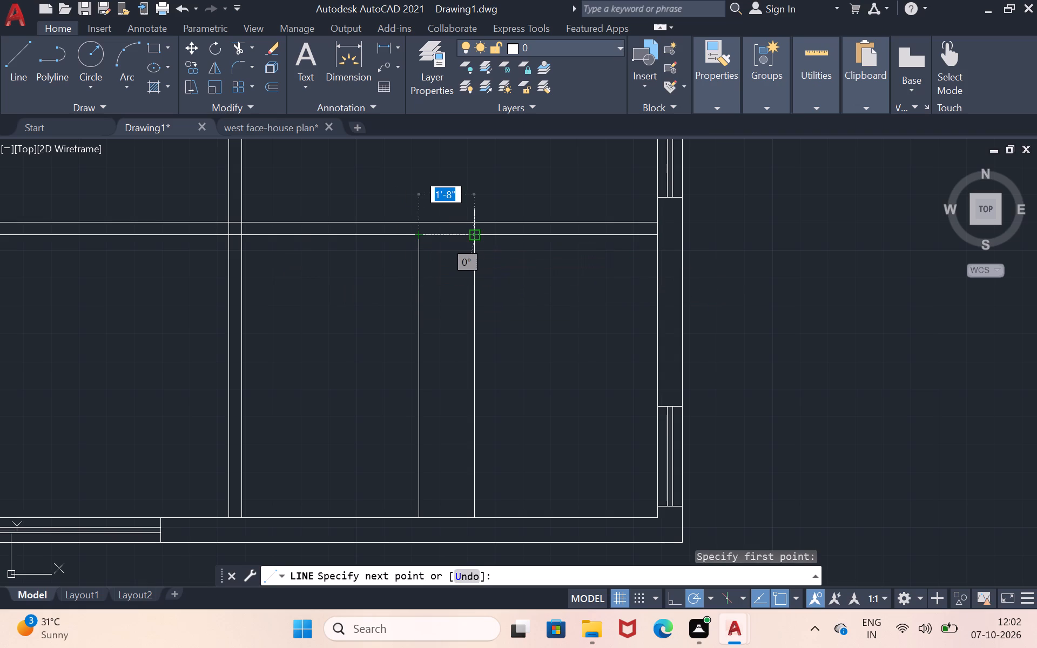
text(11')
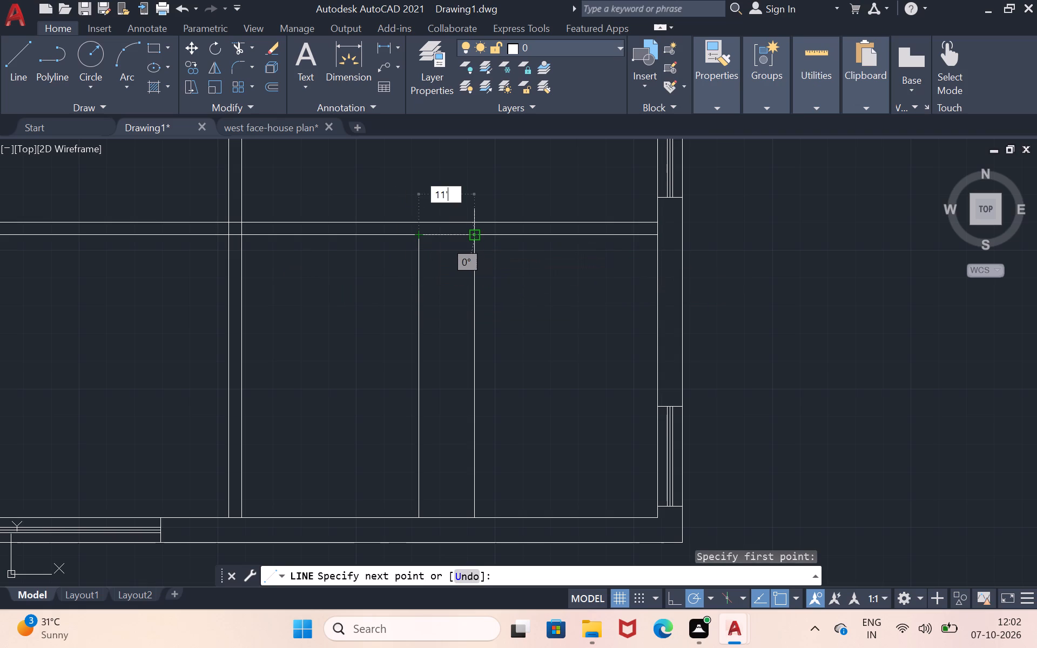
key(BackSpace)
key(Return)
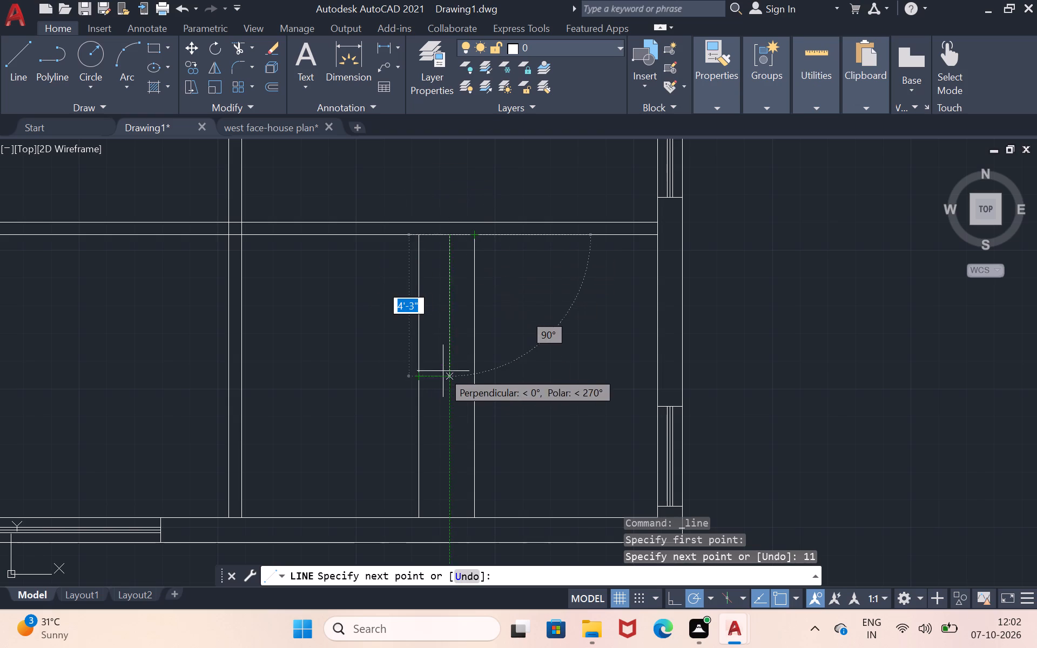
key(ctrl+z)
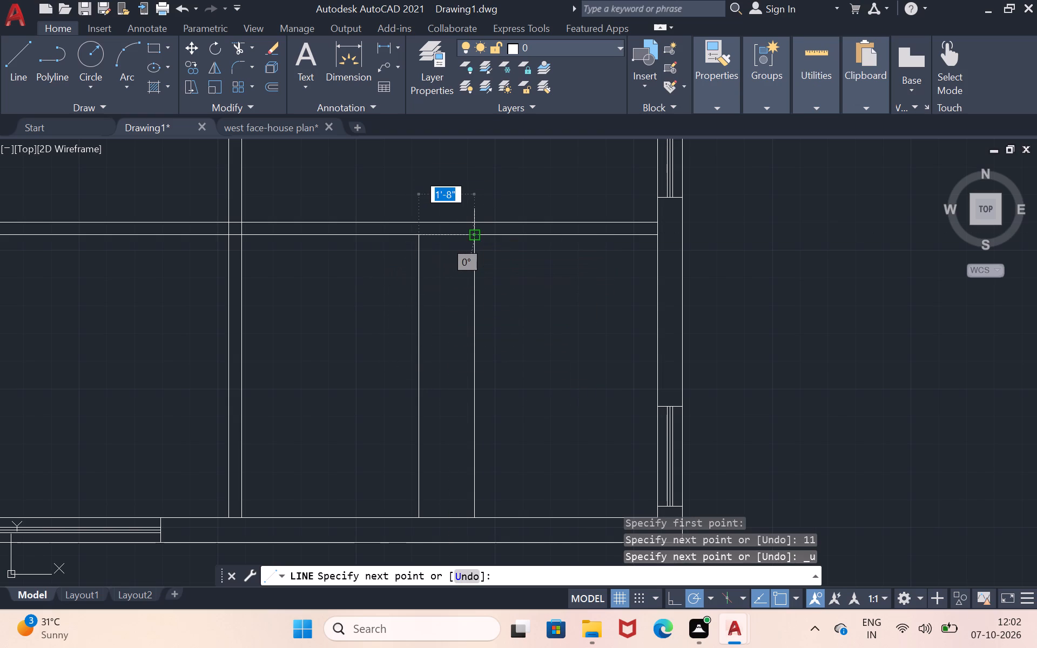
text(11)
key(shift+quotedbl)
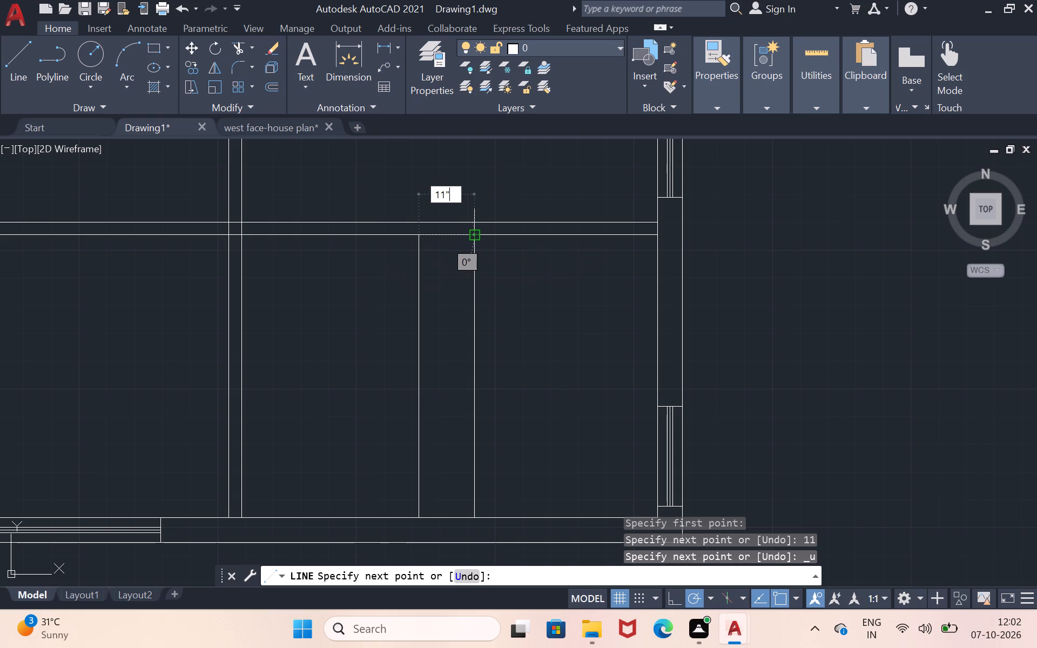
key(Return)
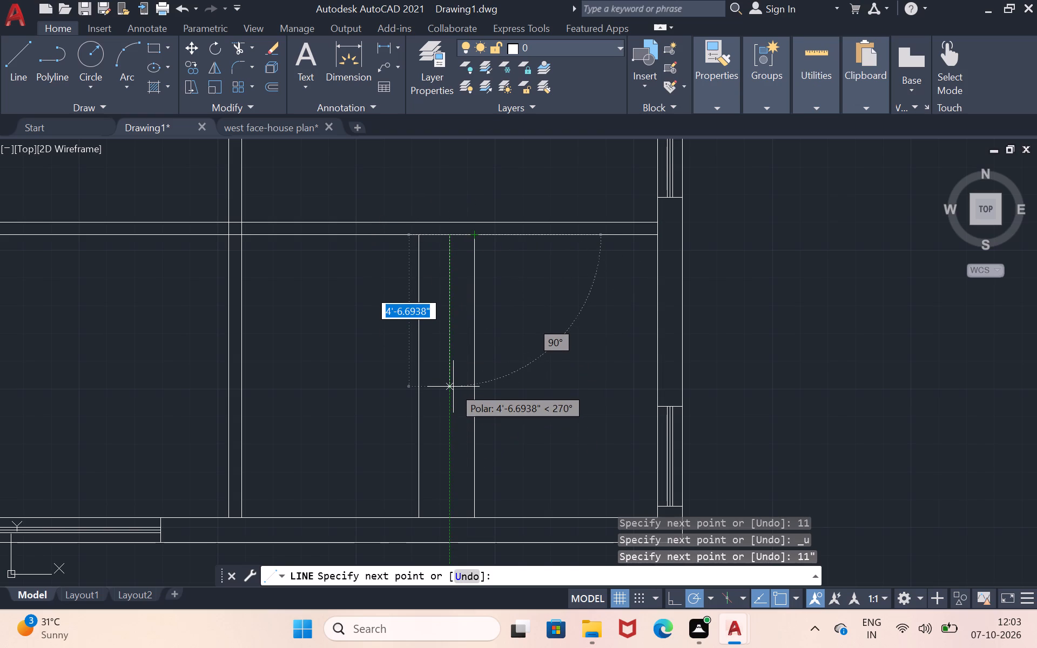
Continue the stair tread outline 3'0" south, 11" east, and back north to the partition face.
key(3)
key(shift+quotedbl)
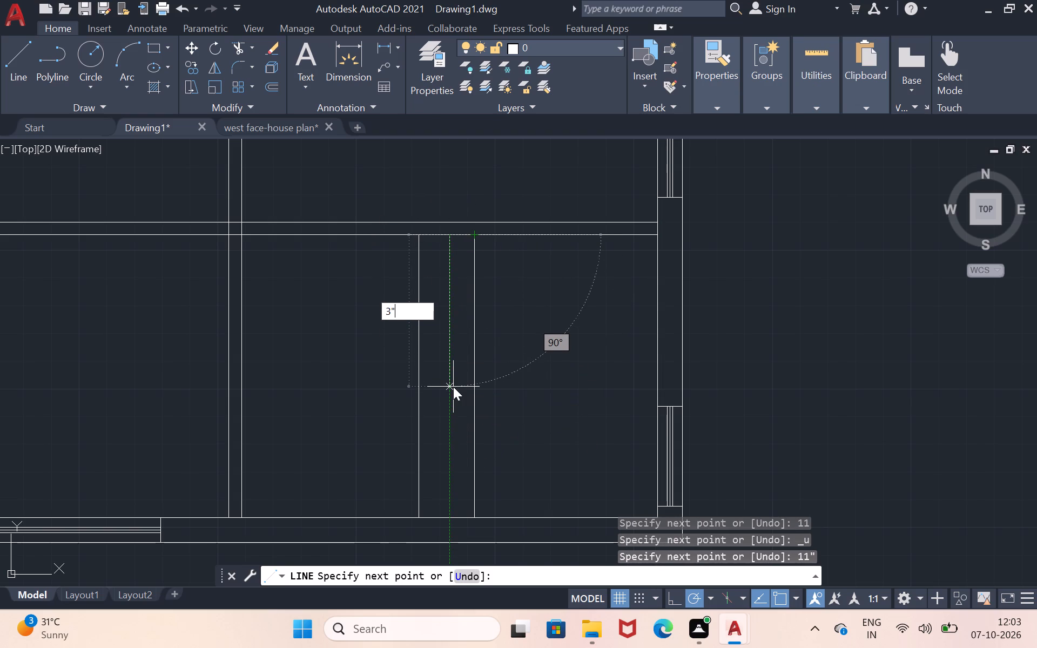
key(BackSpace)
text('0")
key(Return)
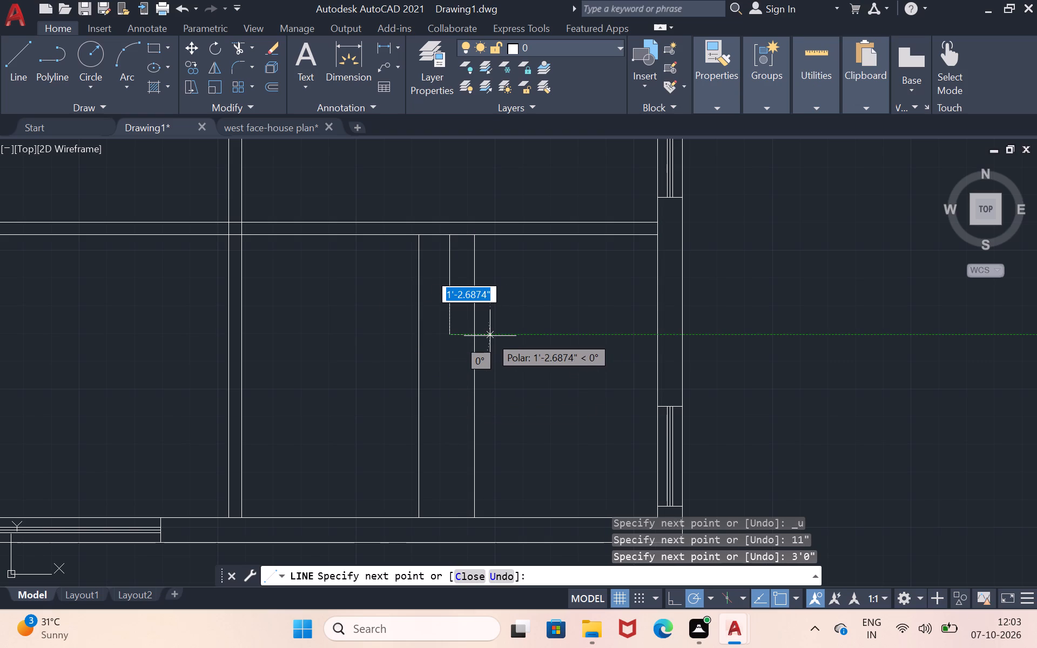
text(11)
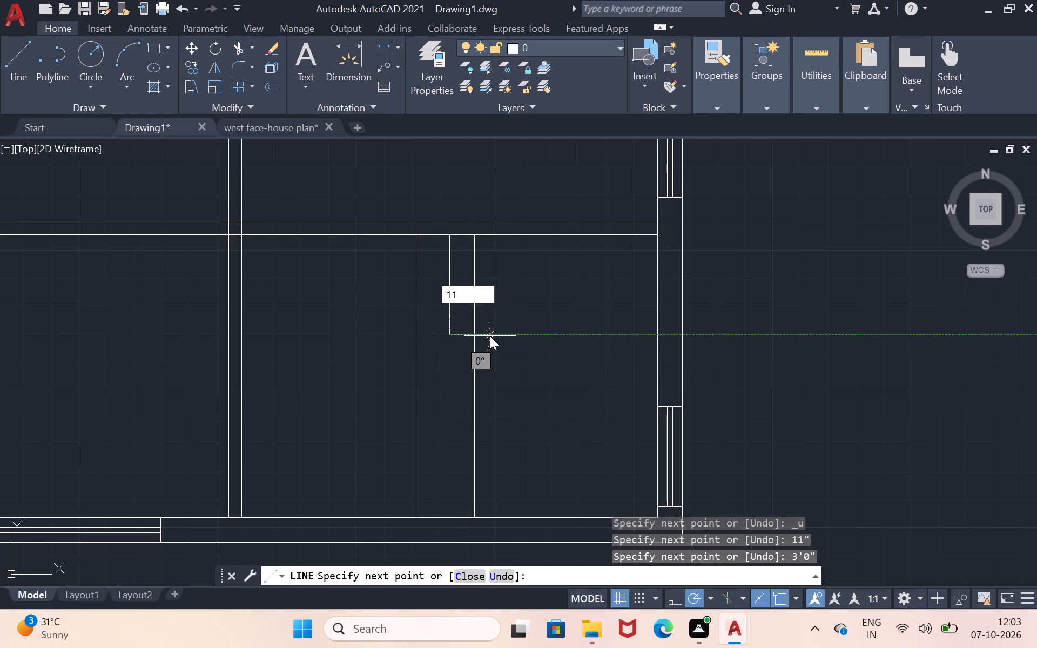
key(shift+quotedbl)
key(Return)
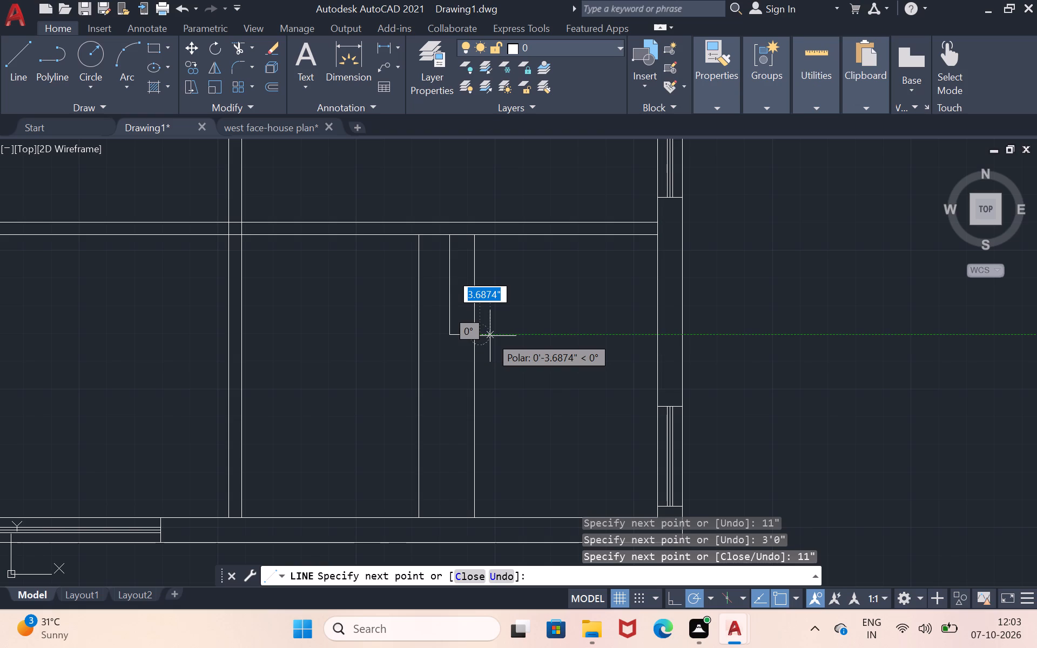
click(484, 233)
key(Return)
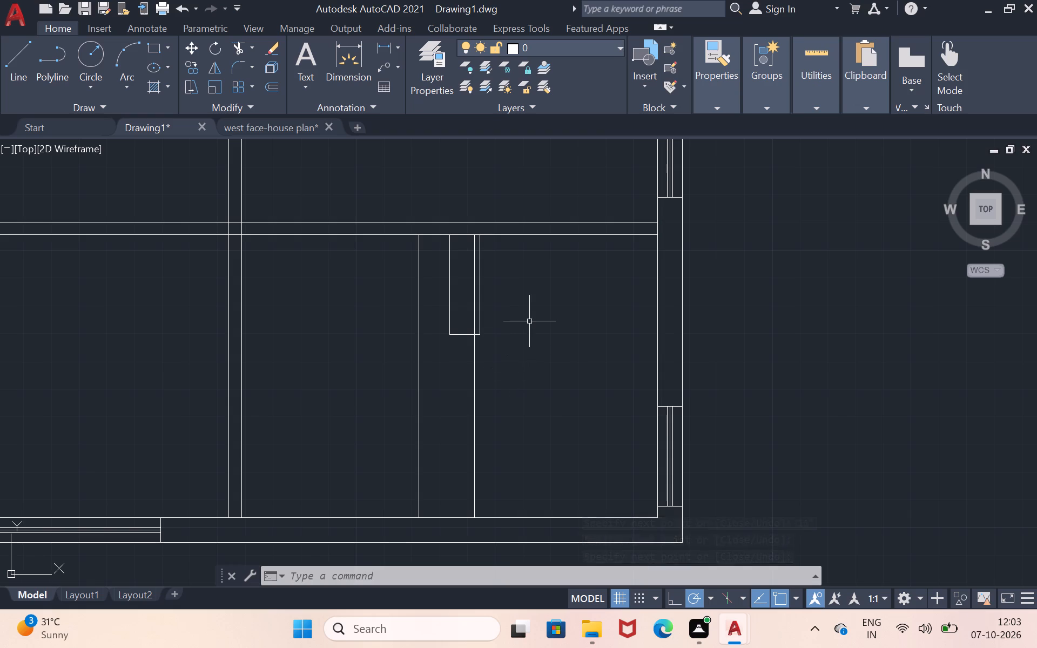
Quick-measure the upper stair flight's treads in the west face-house plan drawing.
scroll(527, 320, up, 2)
scroll(527, 320, down, 3)
scroll(527, 320, up, 2)
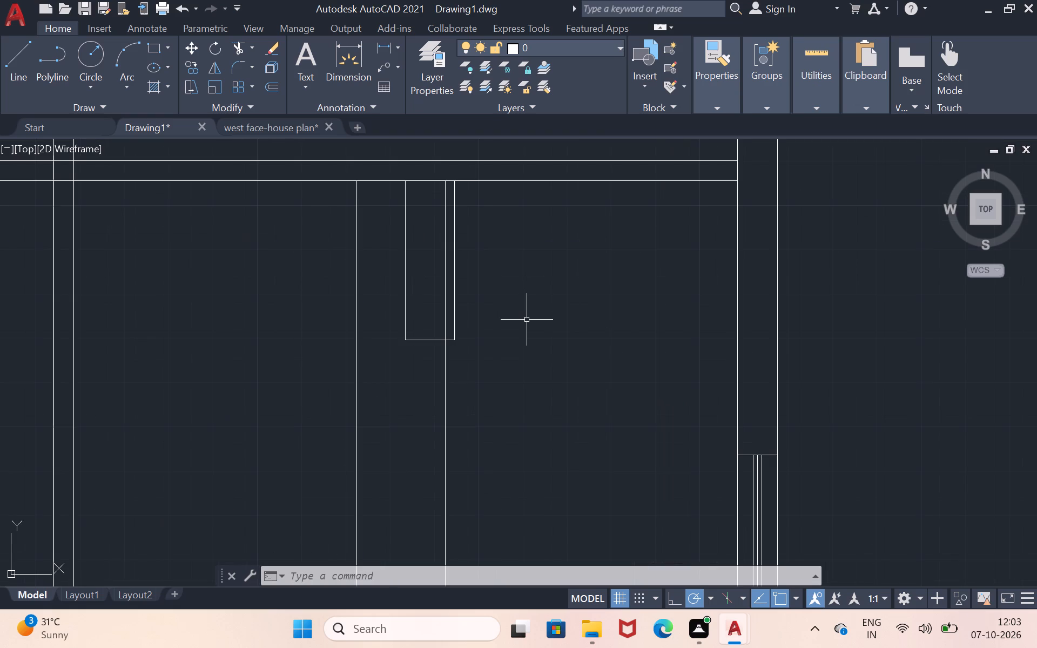
click(282, 122)
scroll(546, 349, up, 1)
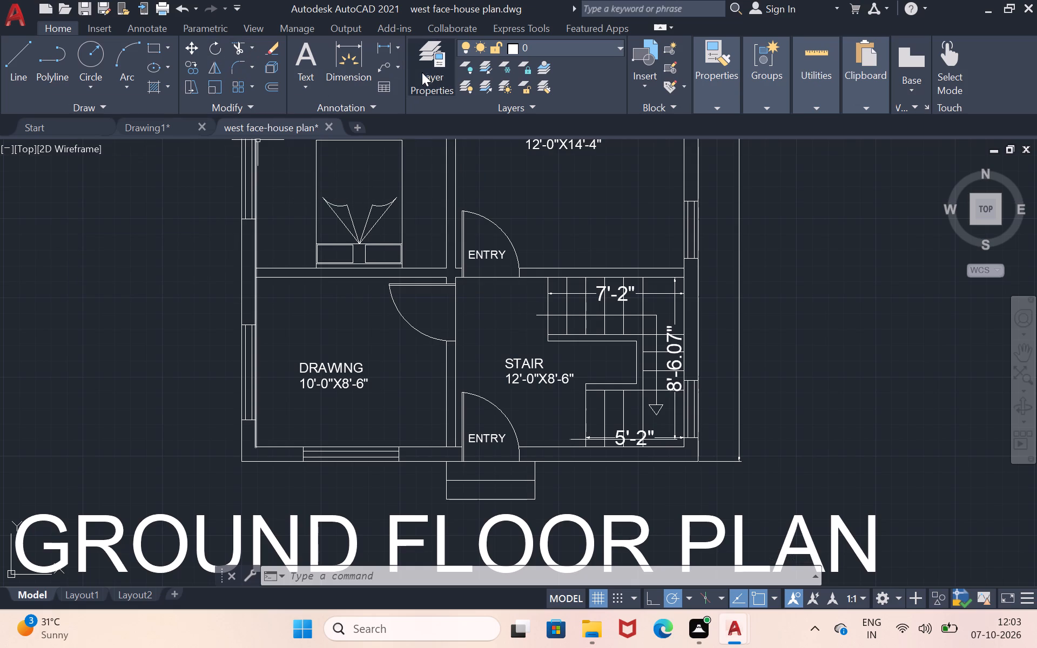
click(802, 84)
click(793, 135)
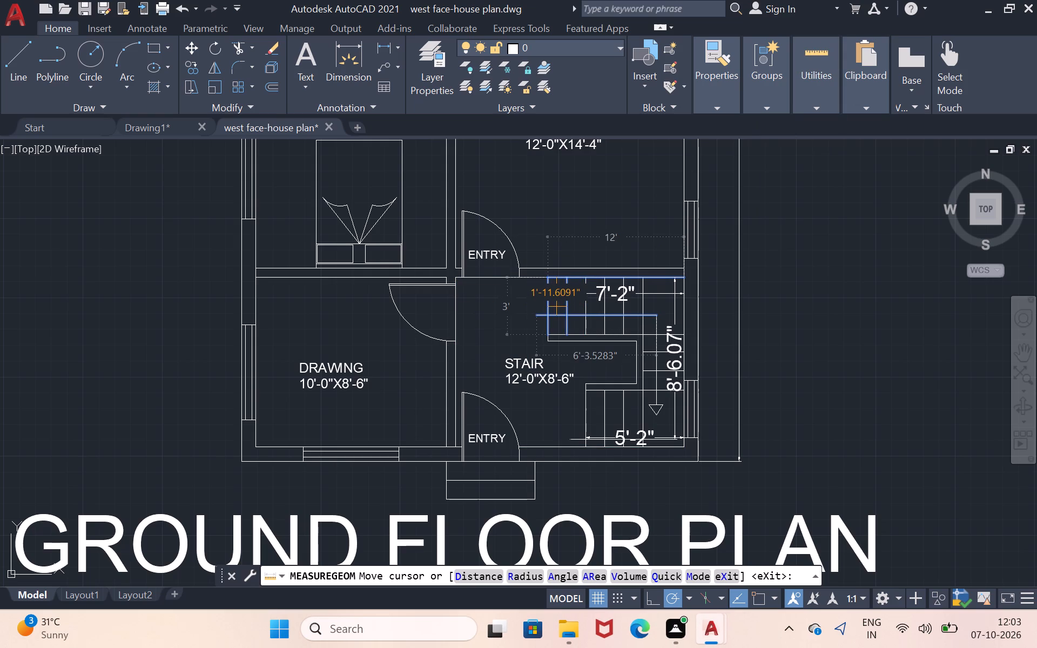
scroll(554, 309, up, 2)
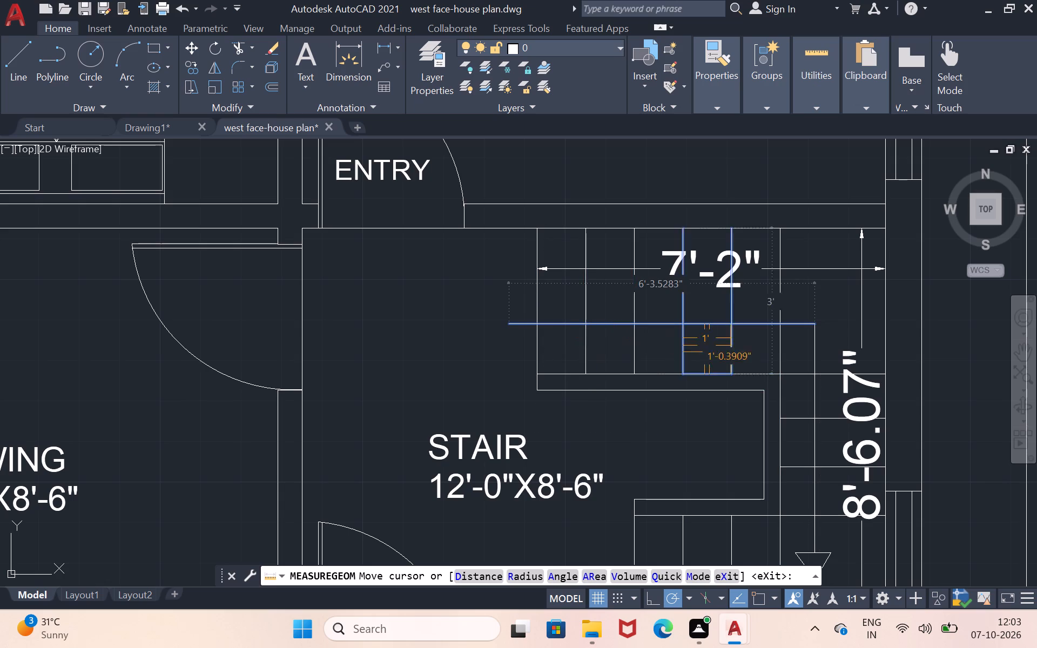
In Drawing1, undo the stair tread outline and the trim made before it.
click(166, 128)
click(166, 128)
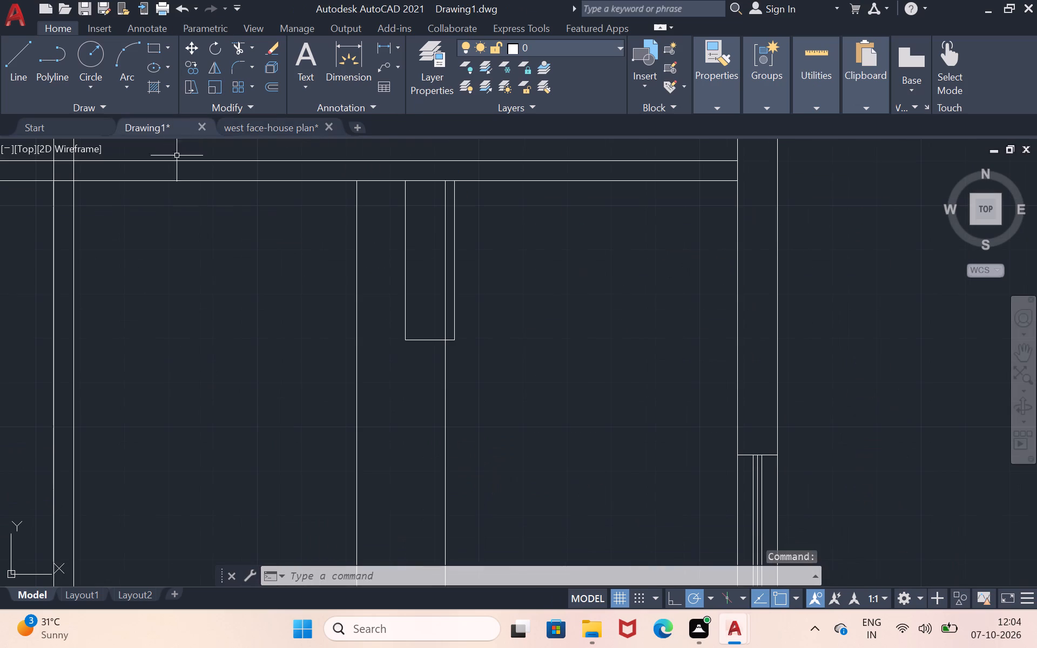
scroll(535, 494, down, 3)
scroll(577, 501, up, 3)
scroll(564, 433, down, 1)
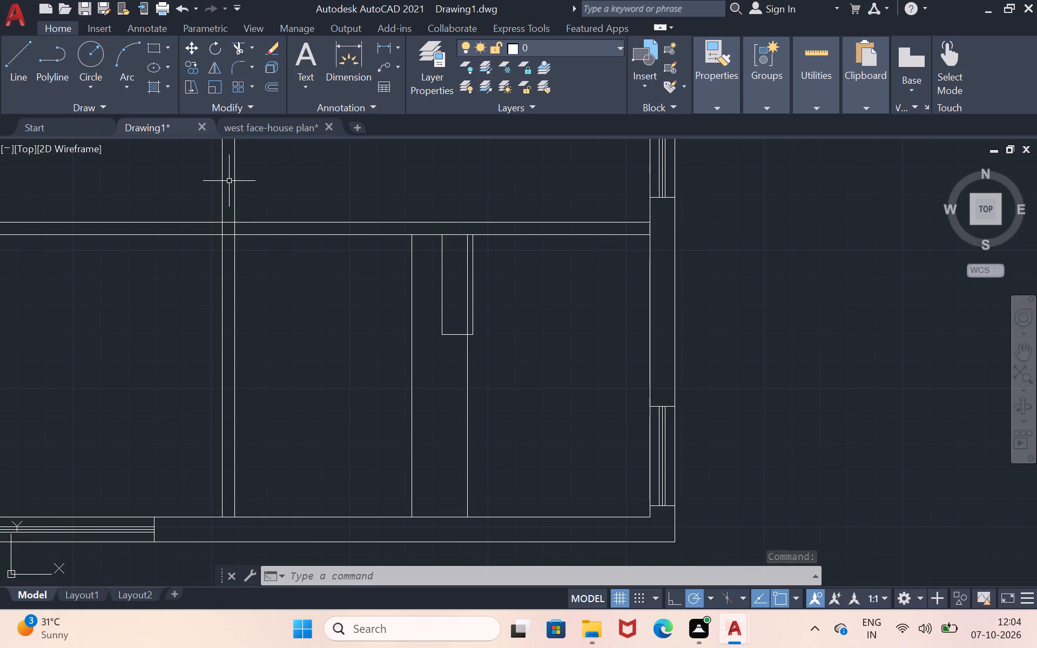
key(ctrl+z)
key(ctrl+z)
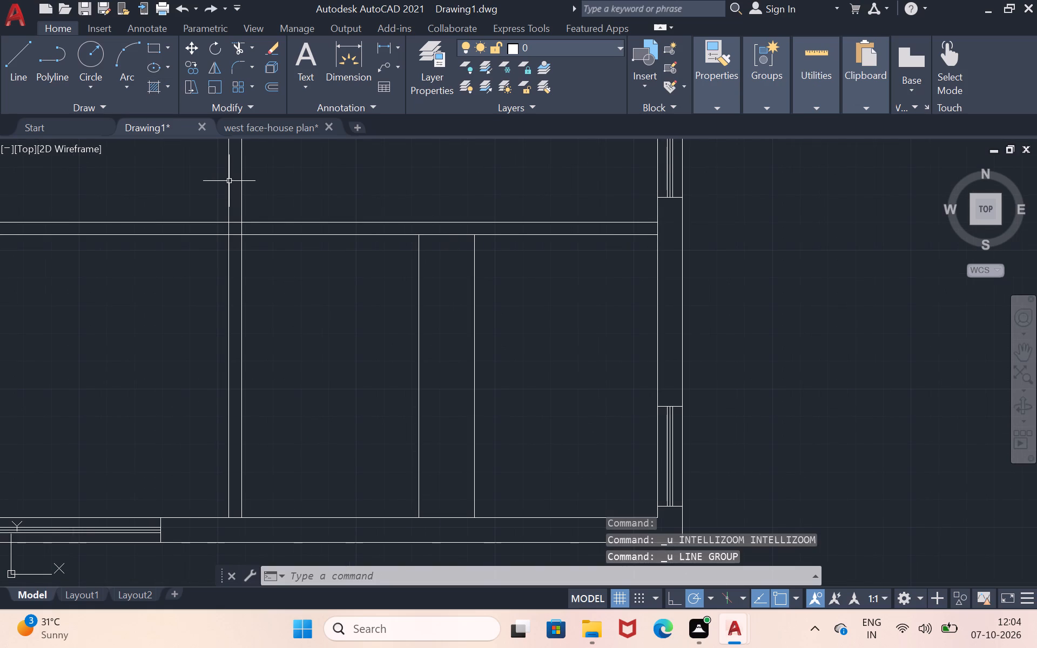
key(ctrl+z)
key(ctrl+z)
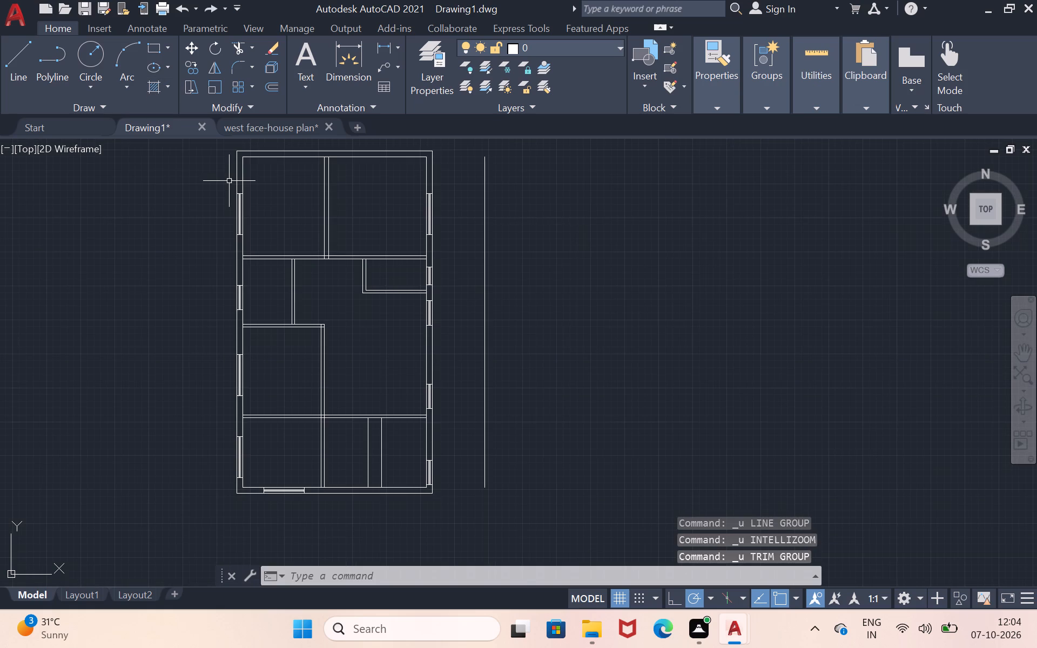
Draw a 1'11" line eastward along the partition face from the north end of the western stair line.
scroll(348, 467, up, 3)
scroll(416, 468, down, 1)
scroll(434, 504, up, 1)
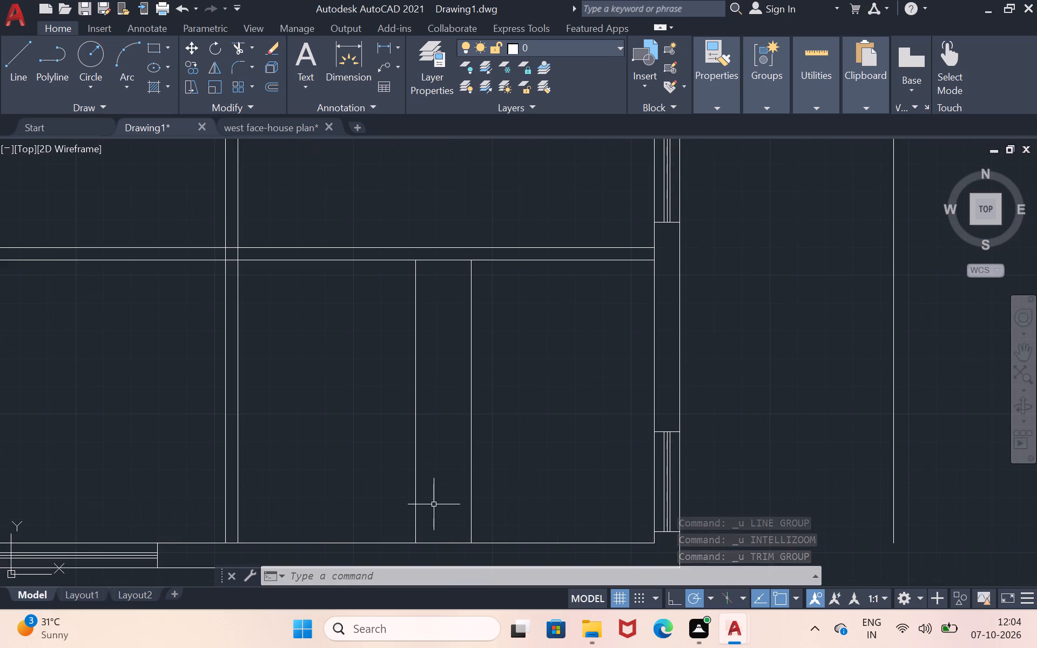
scroll(434, 504, down, 1)
scroll(428, 533, up, 1)
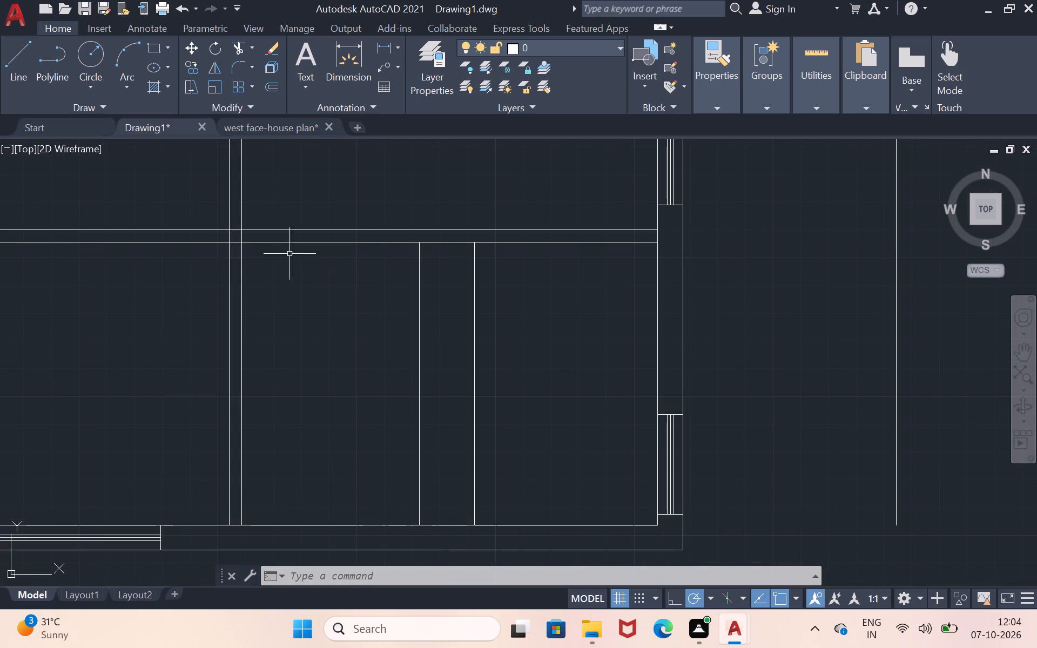
click(3, 78)
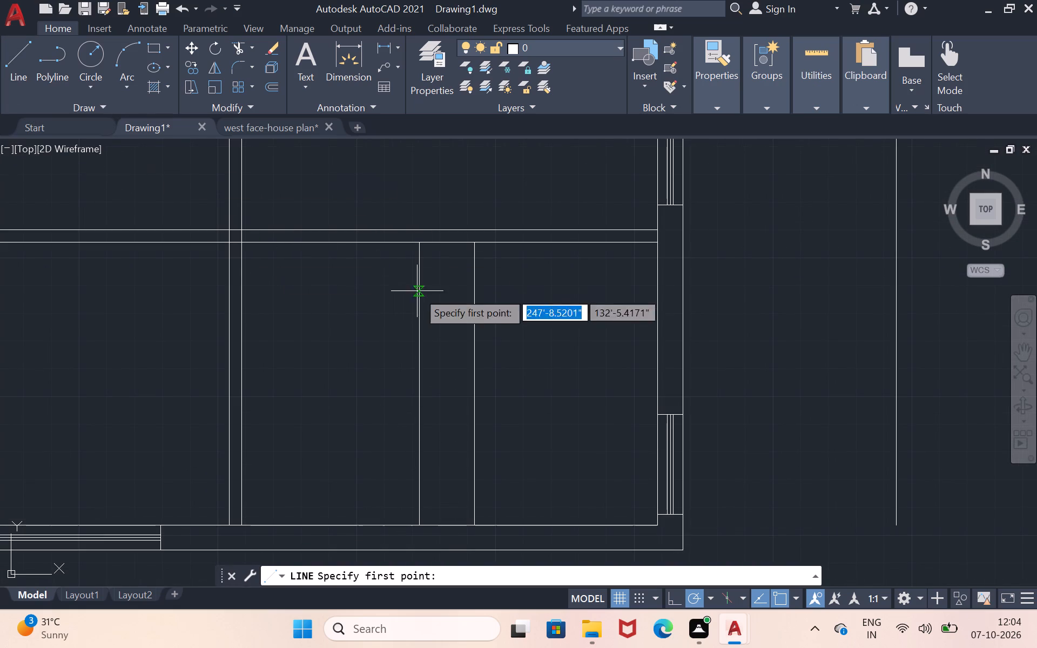
click(420, 246)
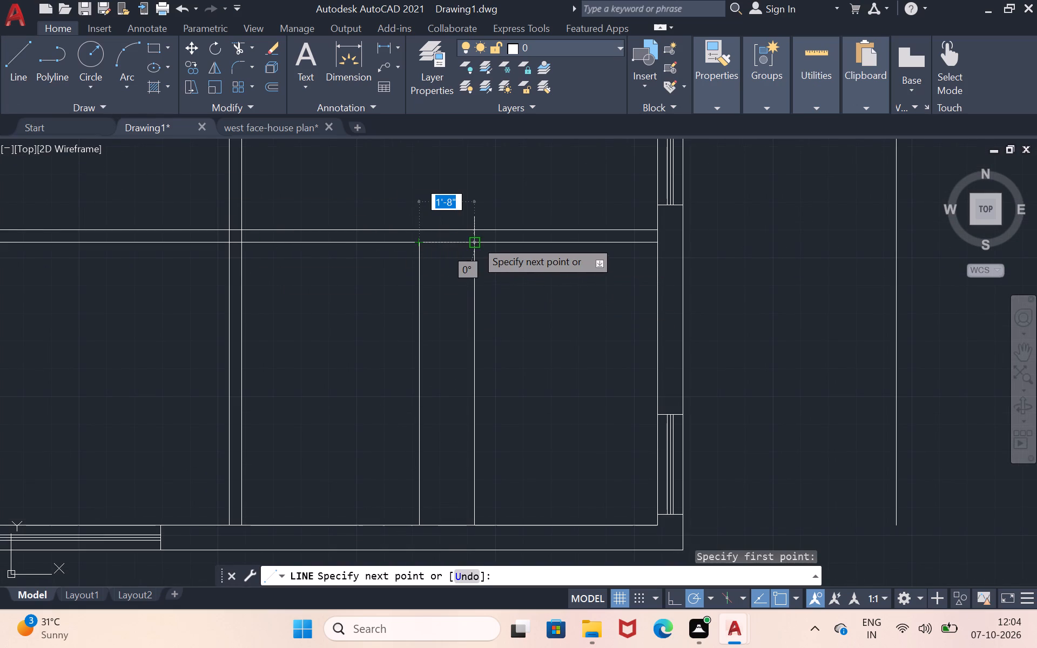
key(1)
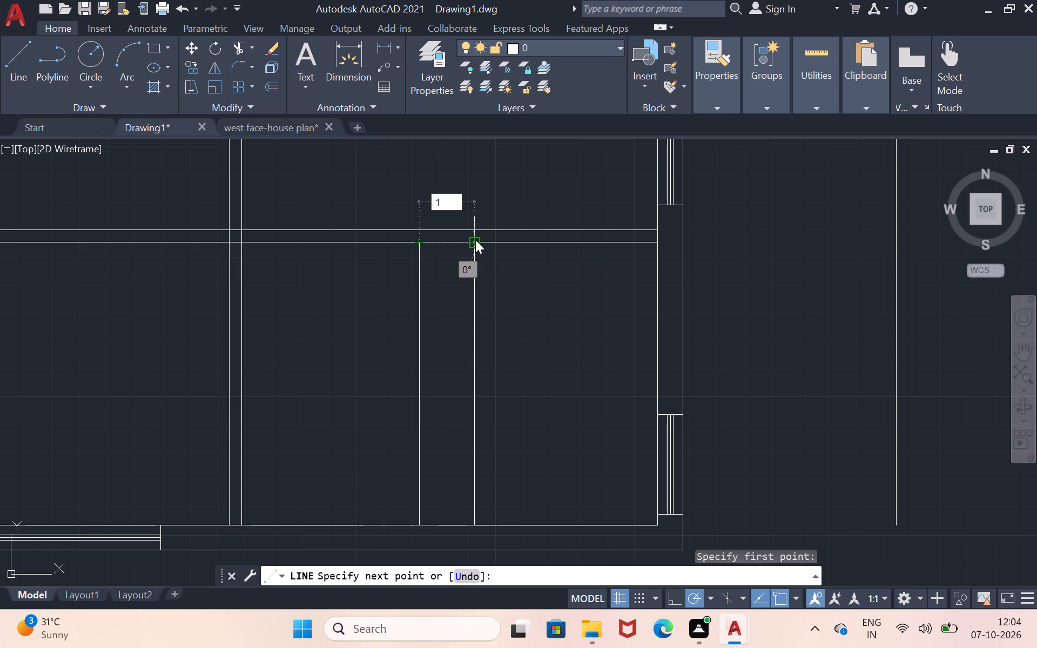
key(apostrophe)
text(11")
key(Return)
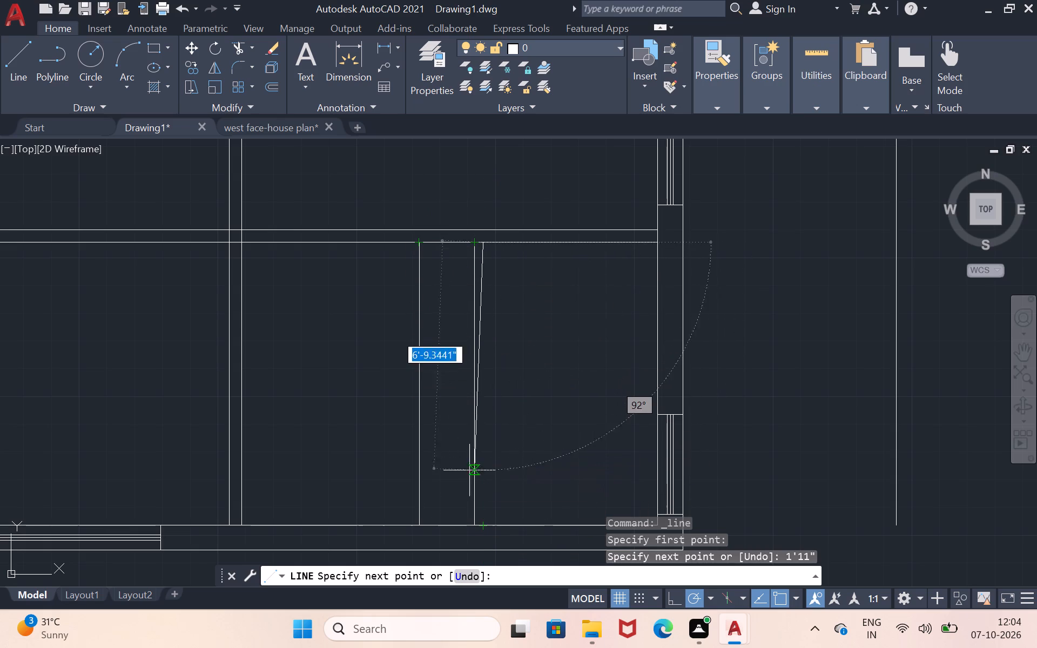
key(Escape)
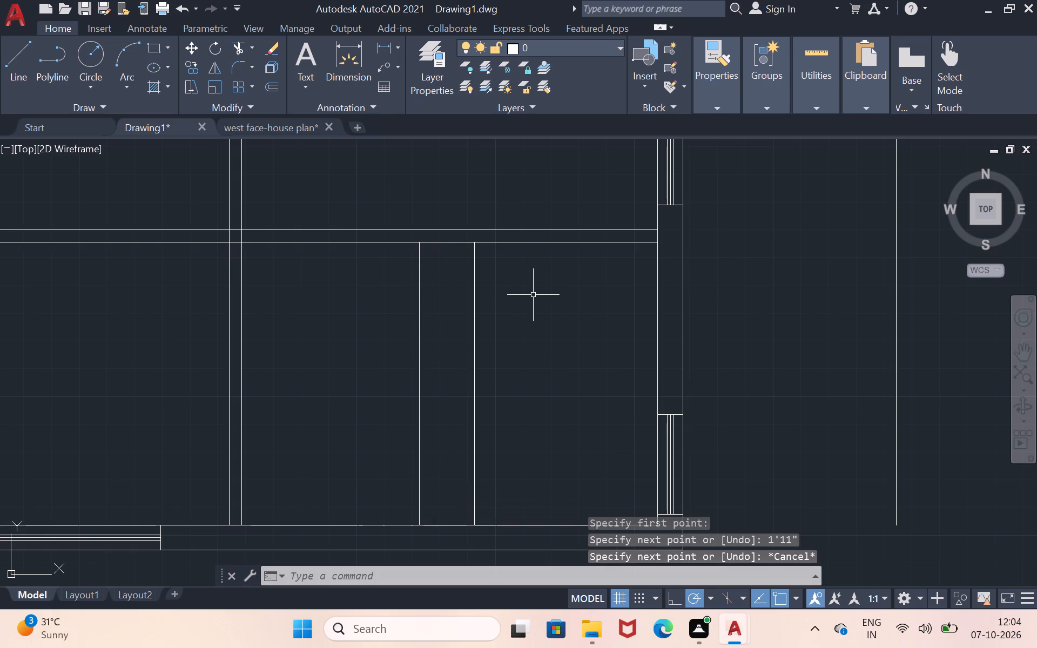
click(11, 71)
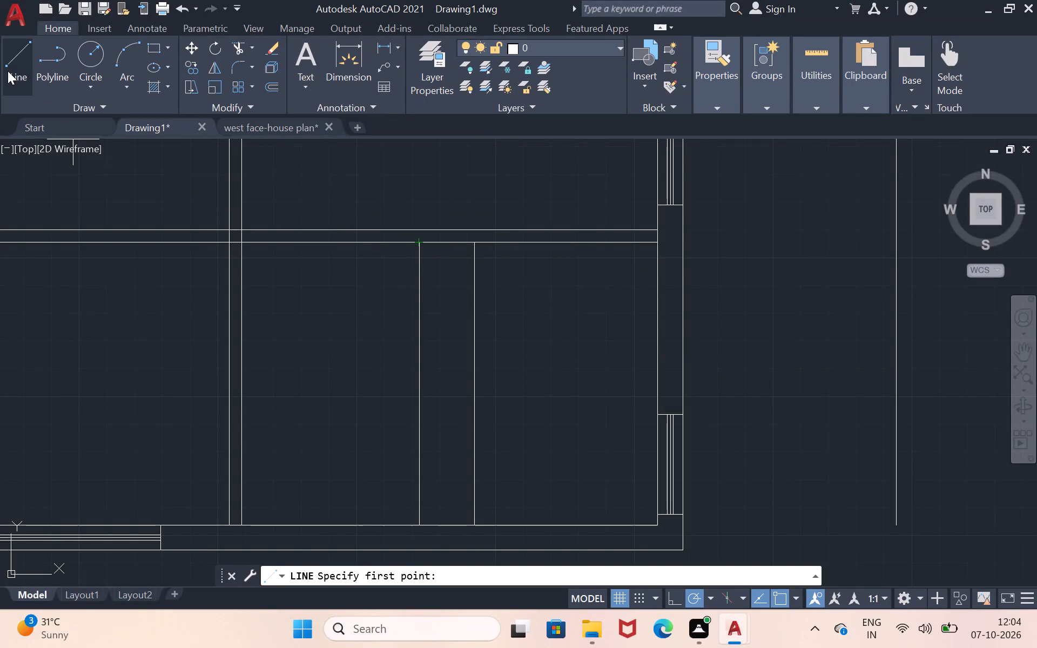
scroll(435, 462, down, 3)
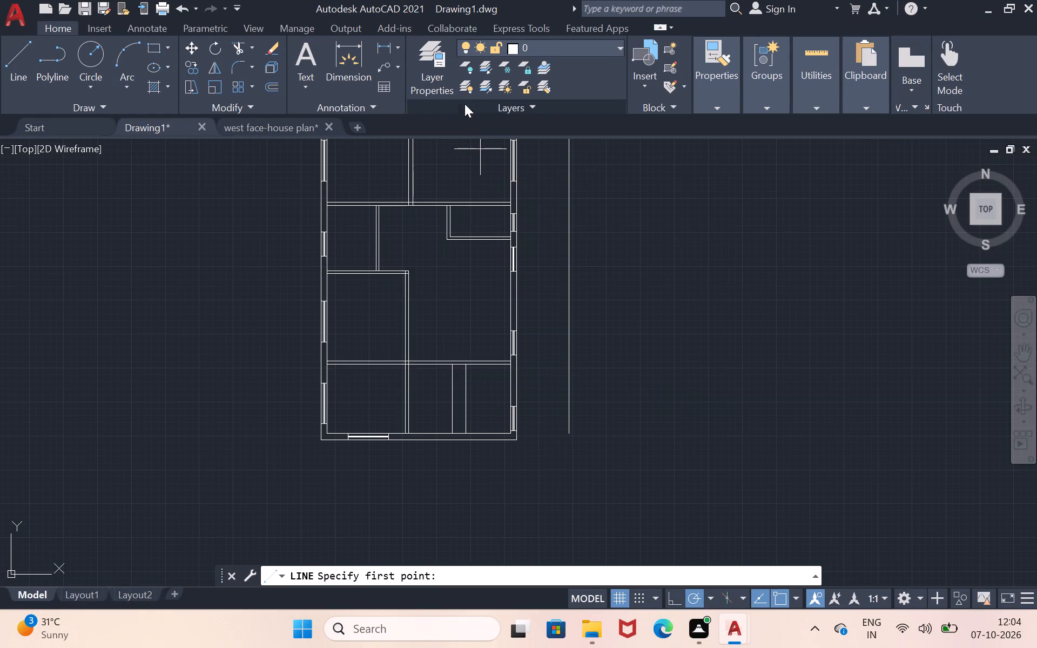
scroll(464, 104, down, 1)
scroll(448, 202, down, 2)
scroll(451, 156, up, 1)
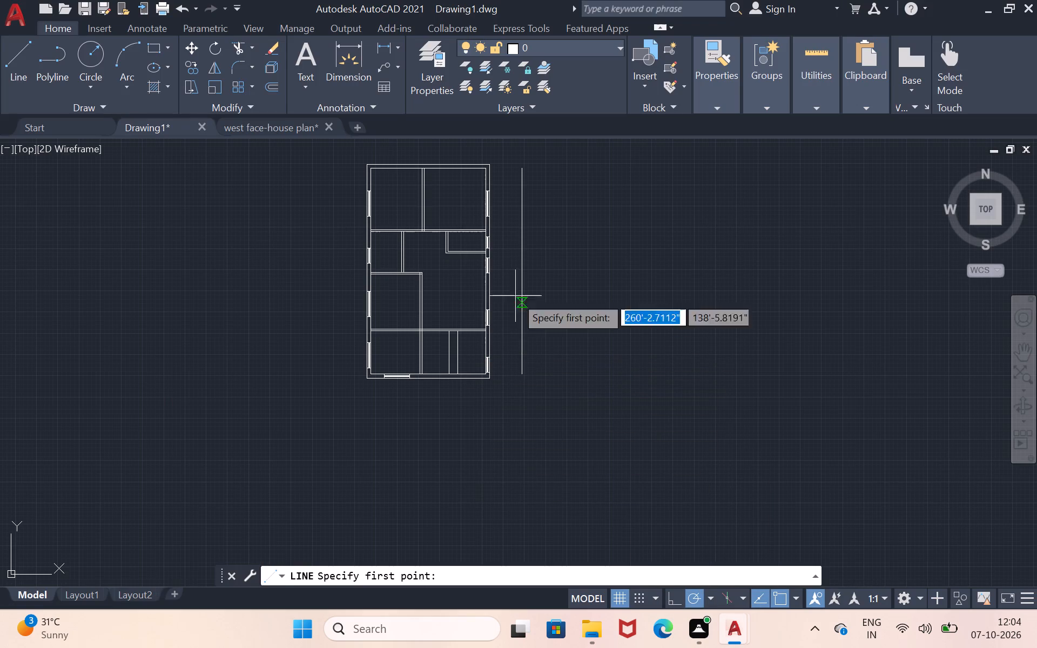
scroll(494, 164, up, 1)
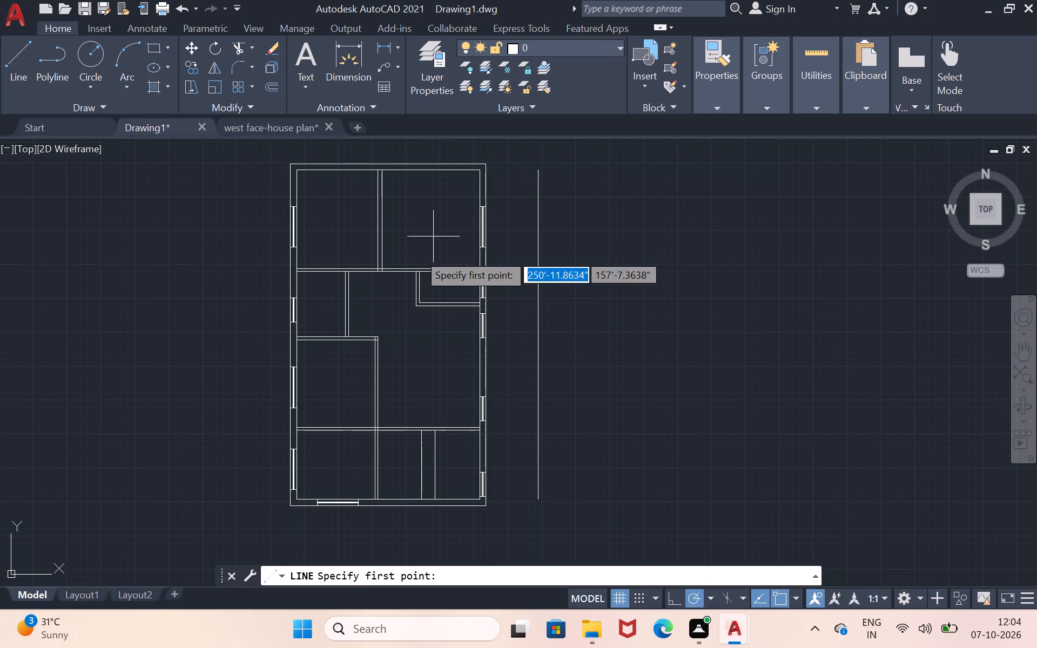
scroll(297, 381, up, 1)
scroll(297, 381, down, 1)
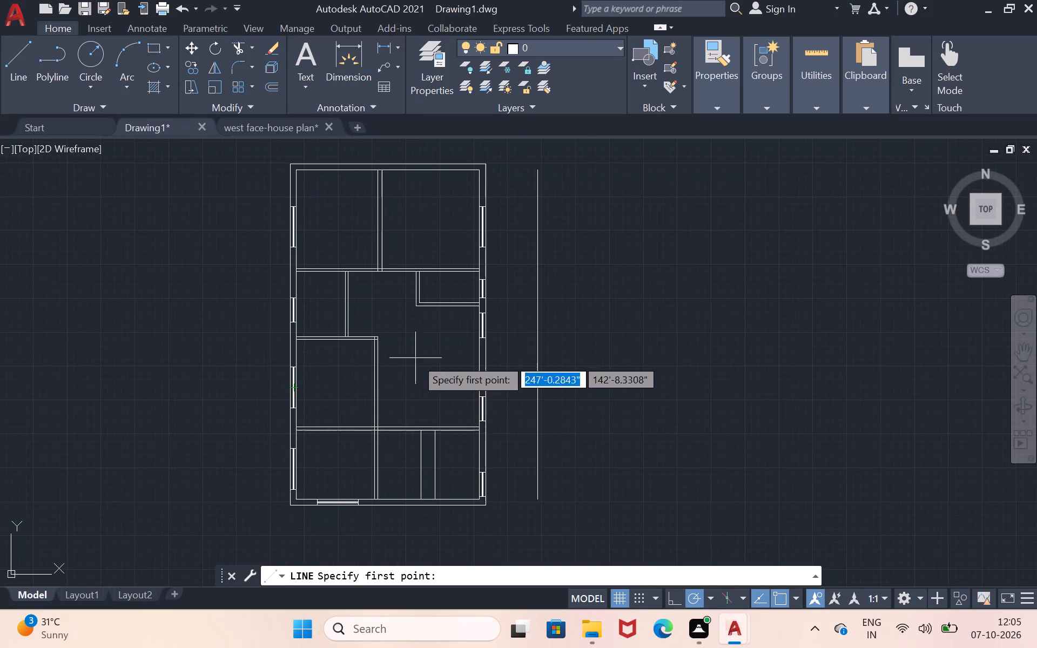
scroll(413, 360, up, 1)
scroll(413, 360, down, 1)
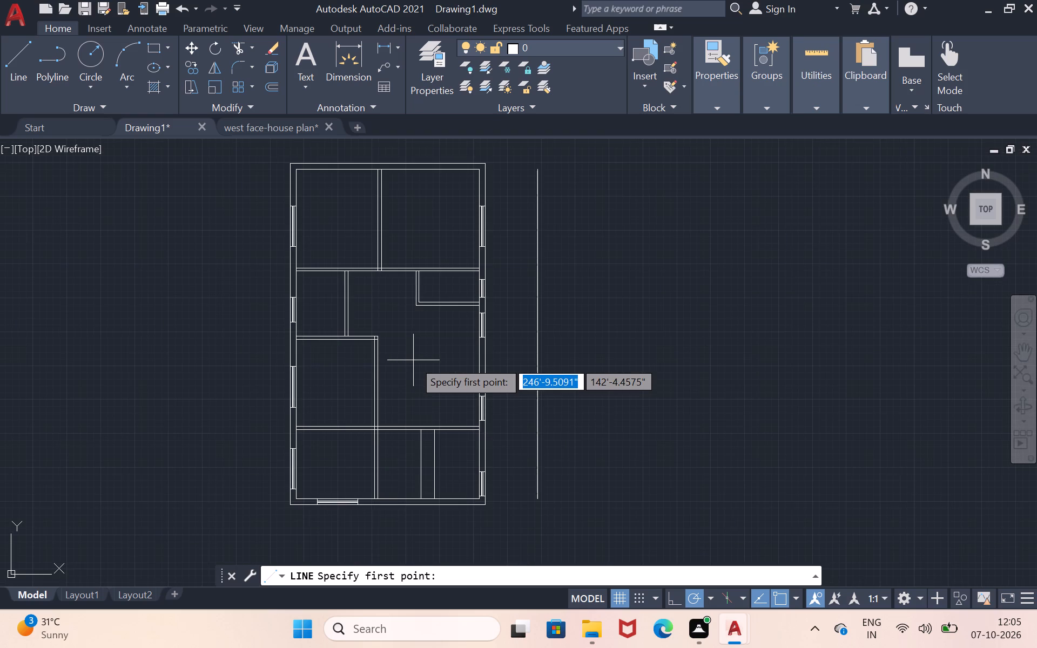
Examine the staircase layout and the overall ground floor plan in the west face-house plan drawing.
click(289, 126)
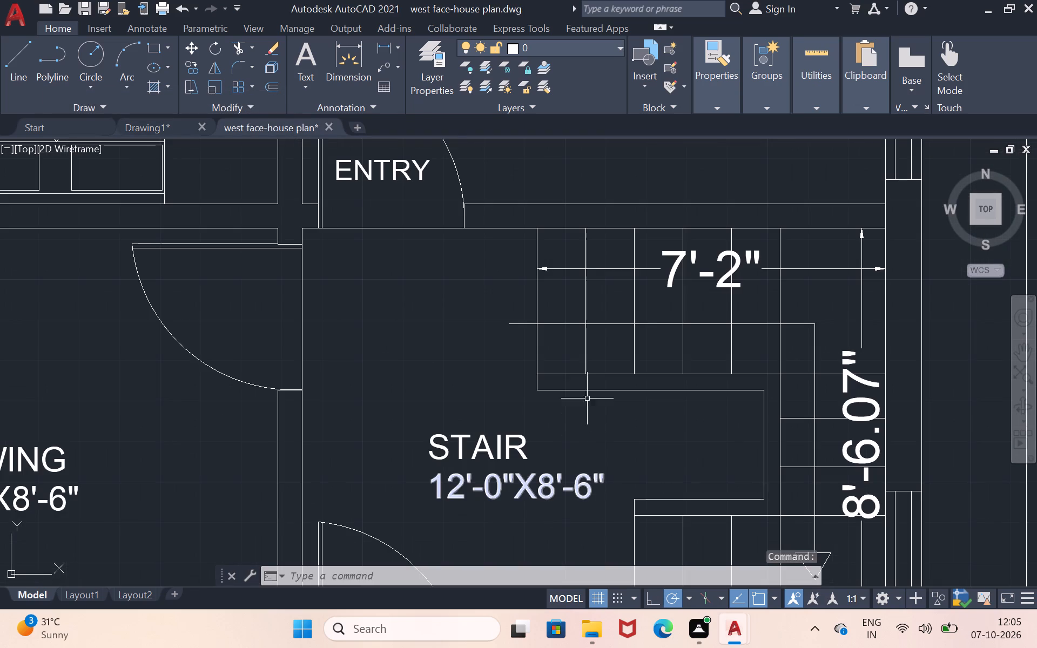
scroll(565, 393, down, 1)
scroll(635, 537, down, 1)
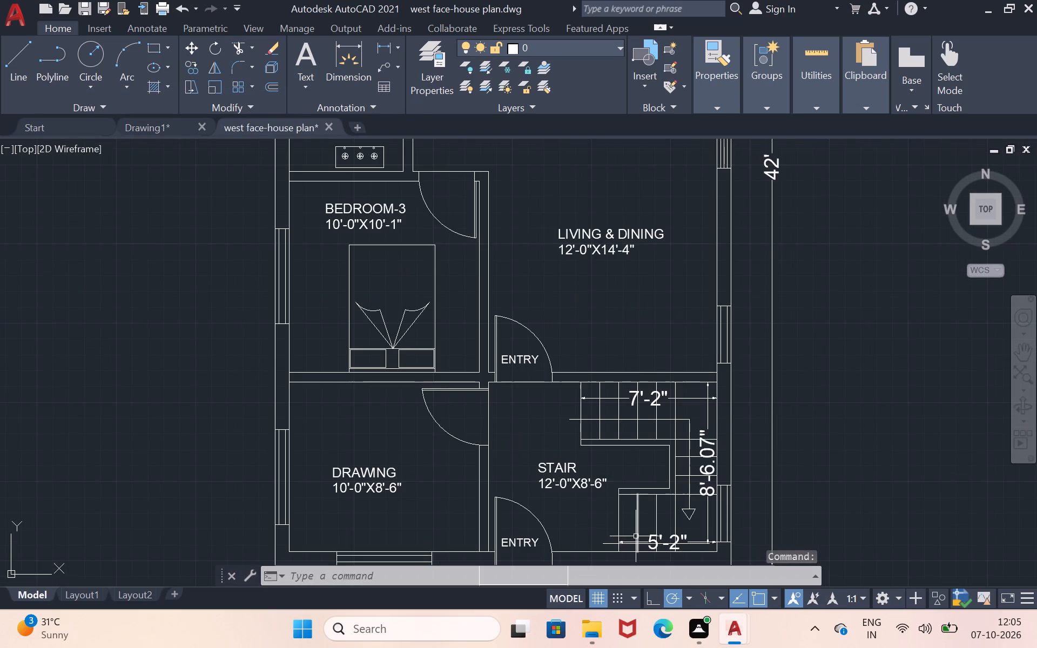
scroll(677, 542, up, 1)
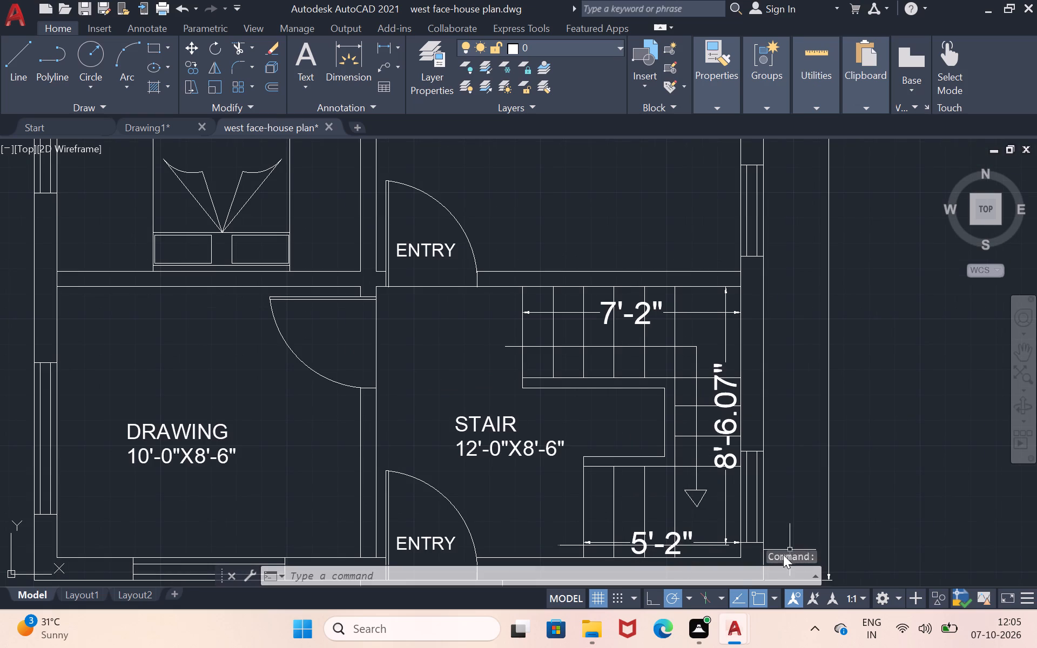
scroll(602, 557, up, 2)
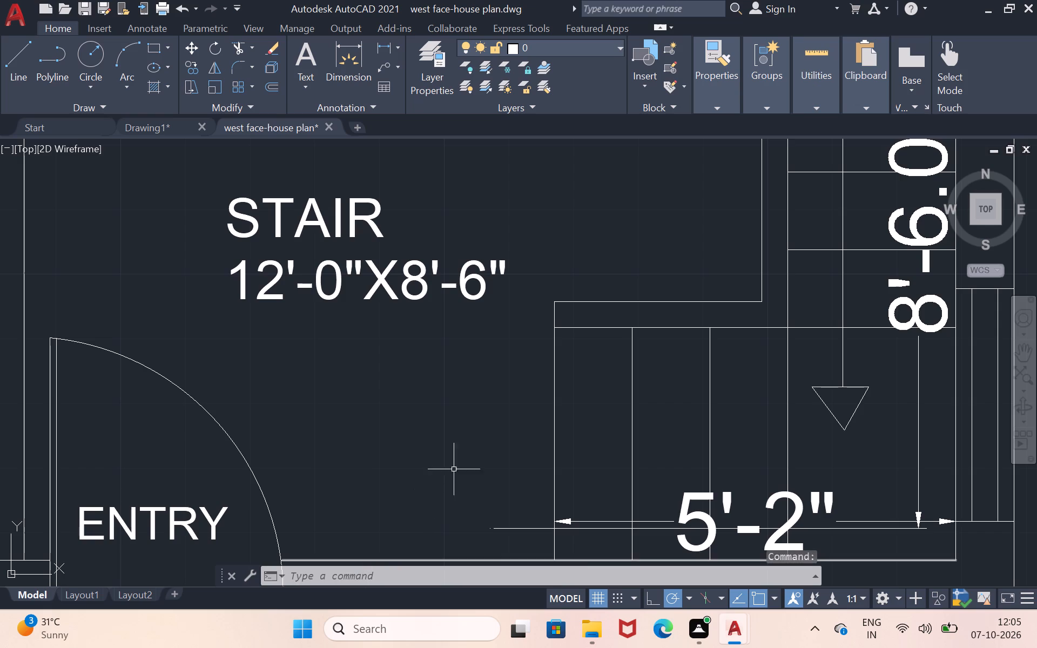
scroll(538, 327, down, 2)
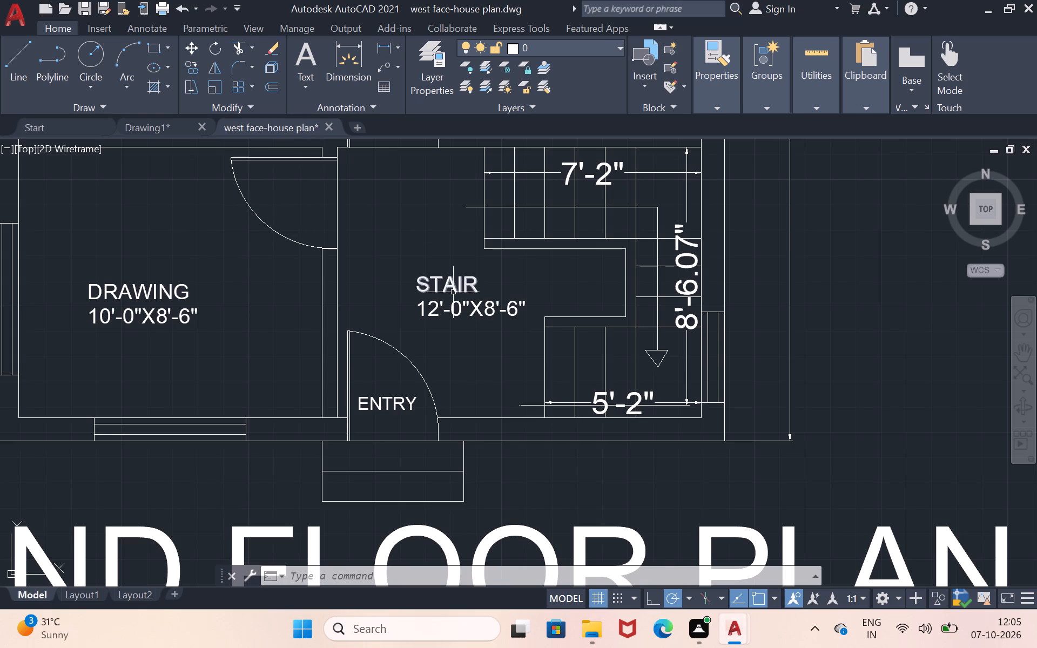
scroll(453, 292, down, 1)
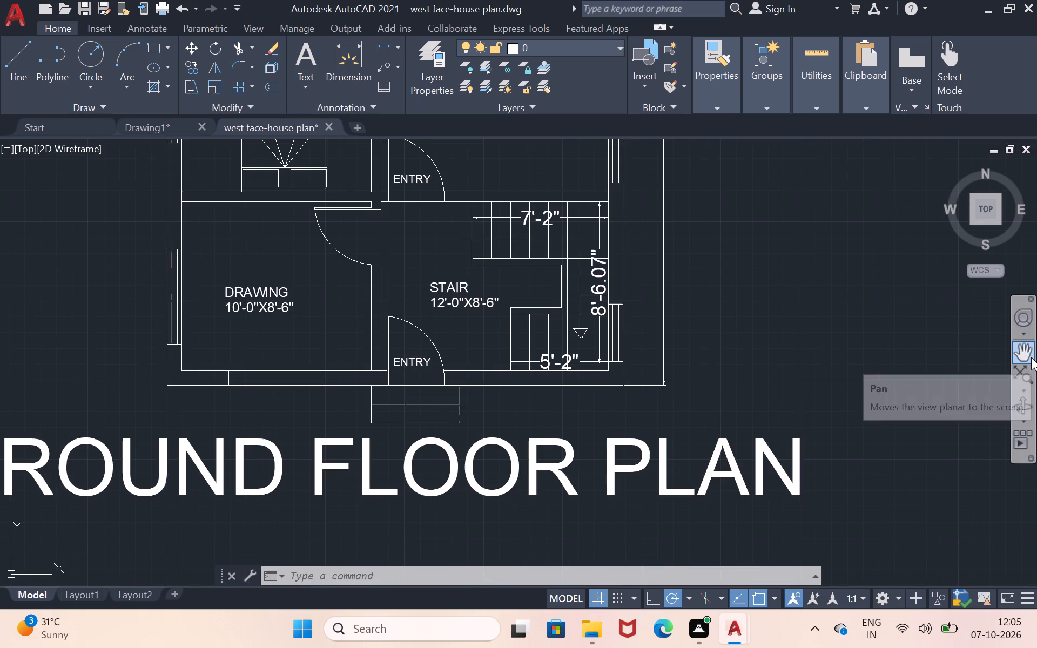
click(1031, 357)
drag(886, 353, 903, 487)
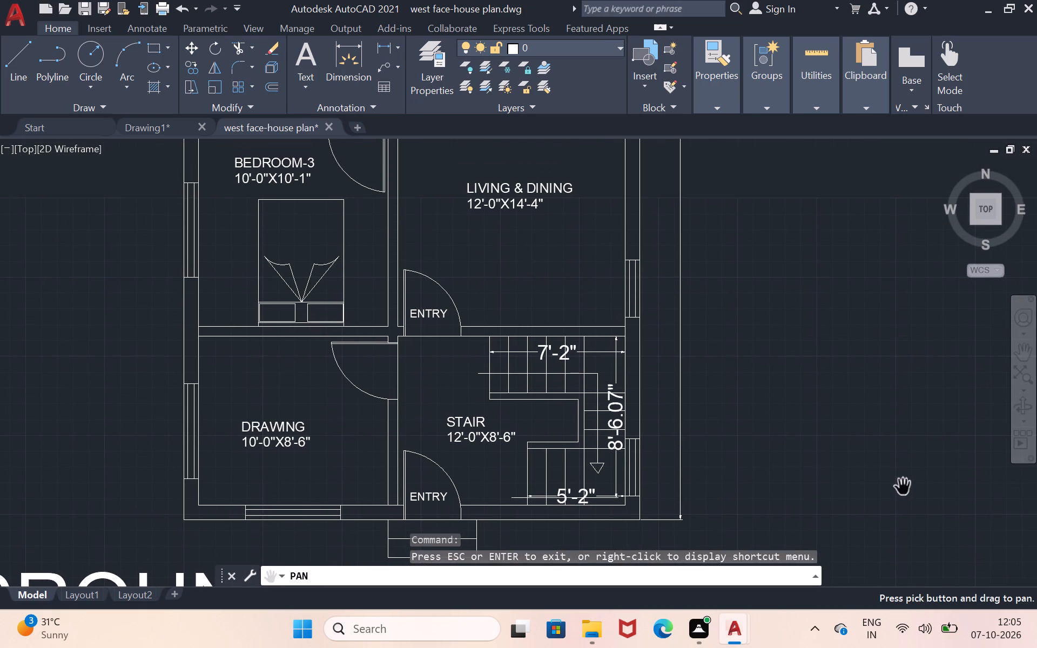
scroll(903, 487, down, 1)
drag(851, 381, 816, 433)
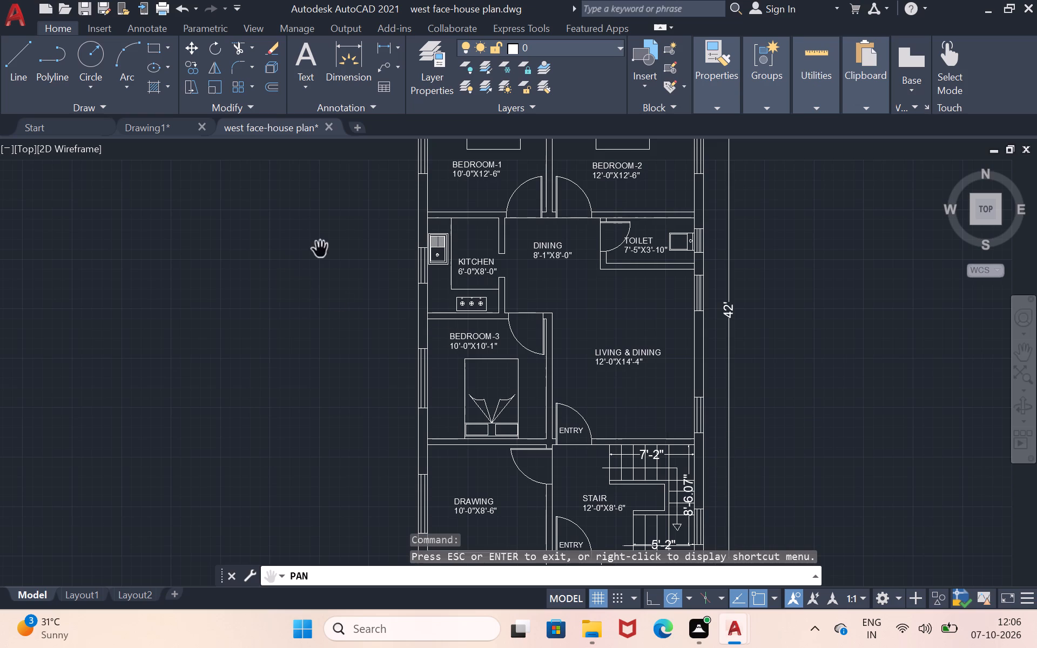
scroll(372, 230, down, 1)
scroll(392, 195, up, 1)
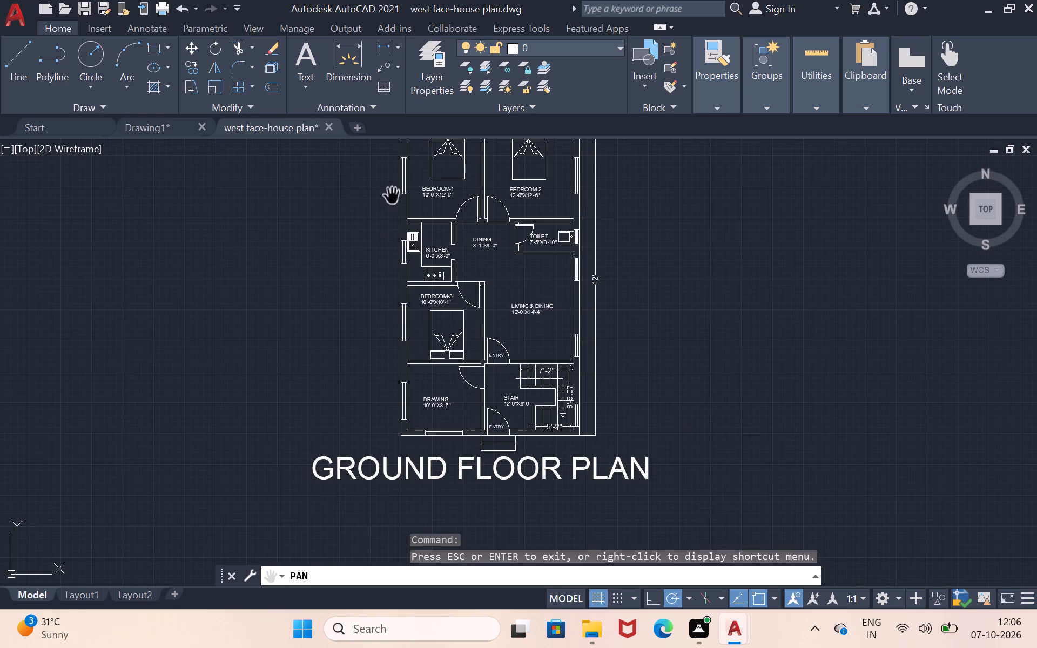
scroll(392, 195, down, 3)
drag(392, 195, 381, 289)
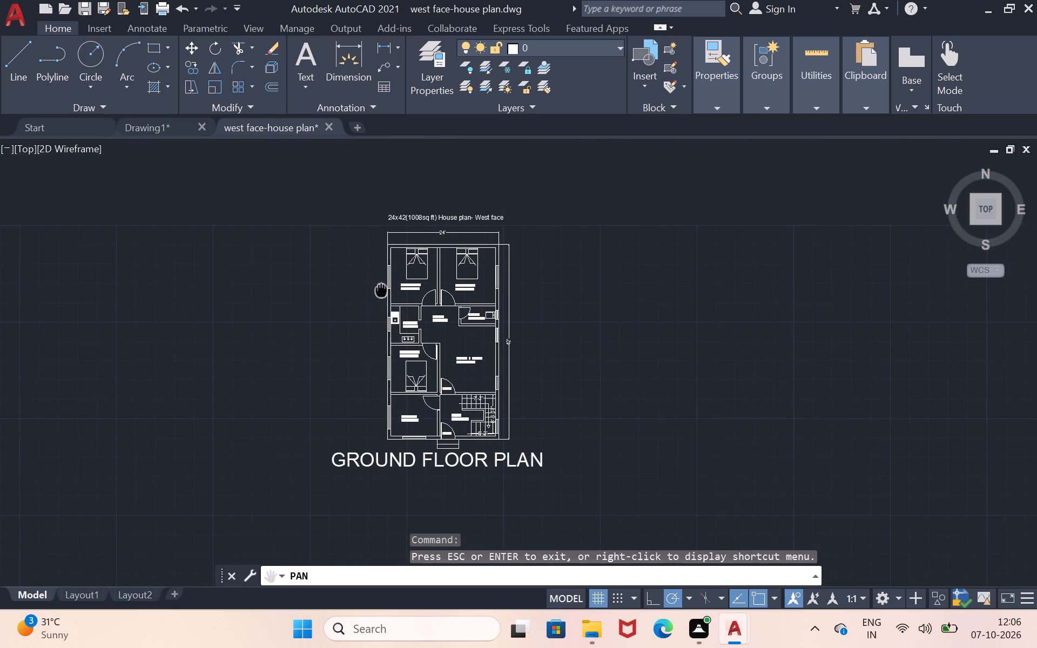
drag(381, 289, 381, 290)
scroll(381, 290, up, 2)
scroll(381, 290, down, 1)
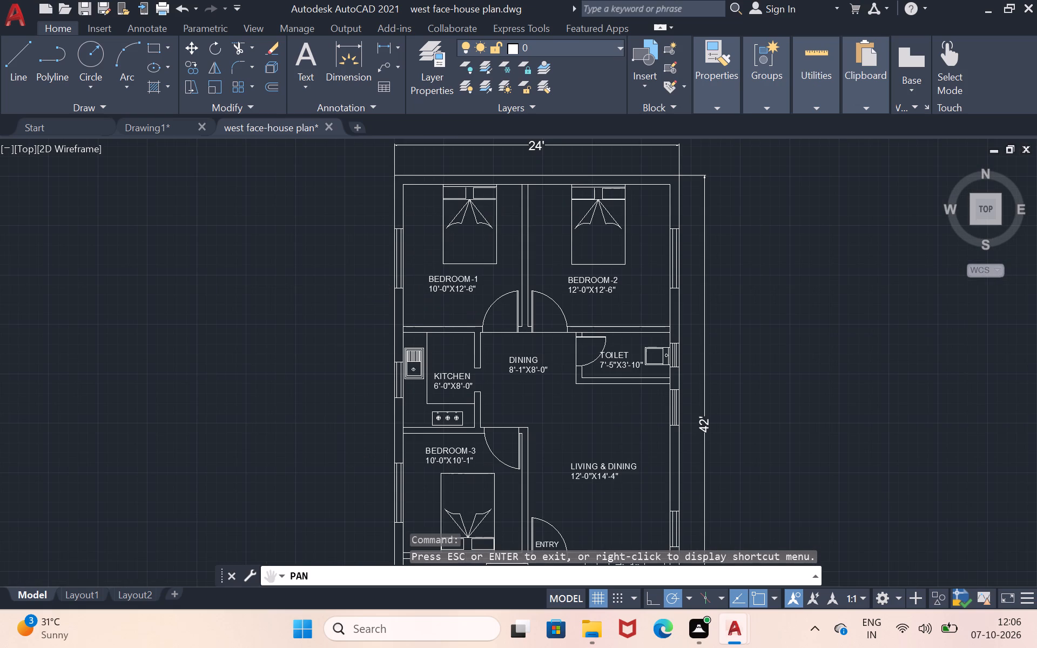
drag(358, 319, 358, 294)
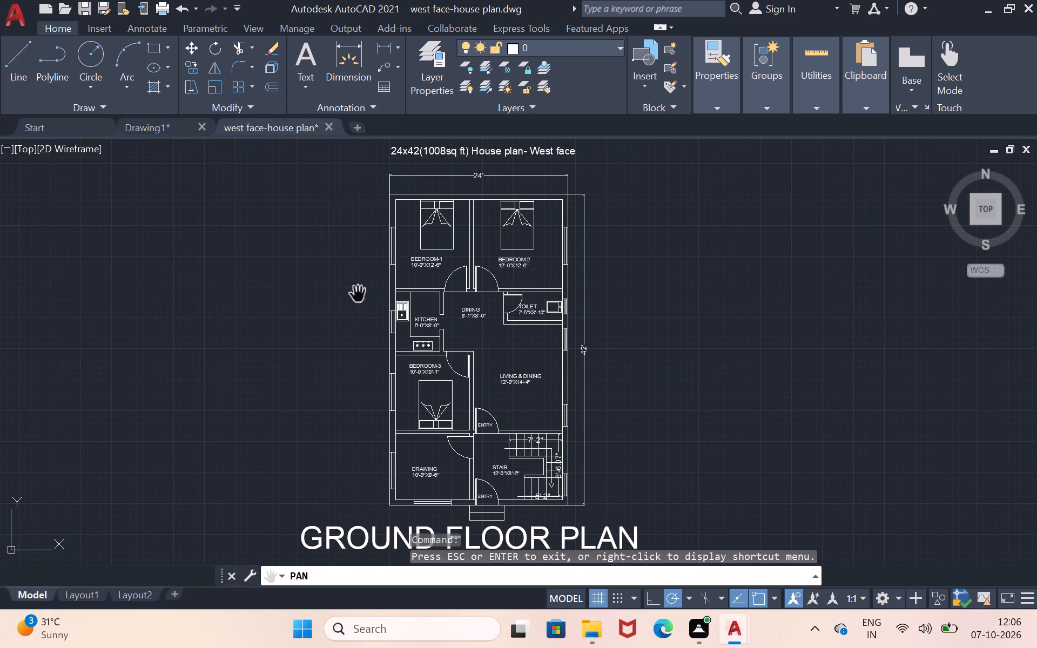
In Drawing1, erase the eastern of the two full-height vertical lines in the southeast stair area.
click(174, 122)
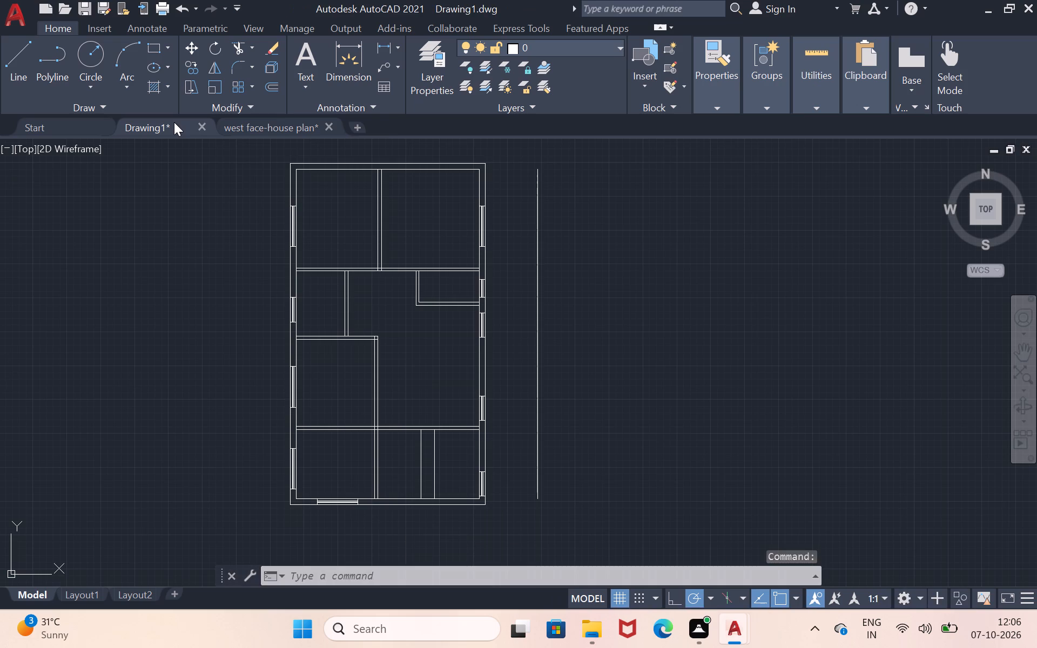
scroll(445, 490, up, 2)
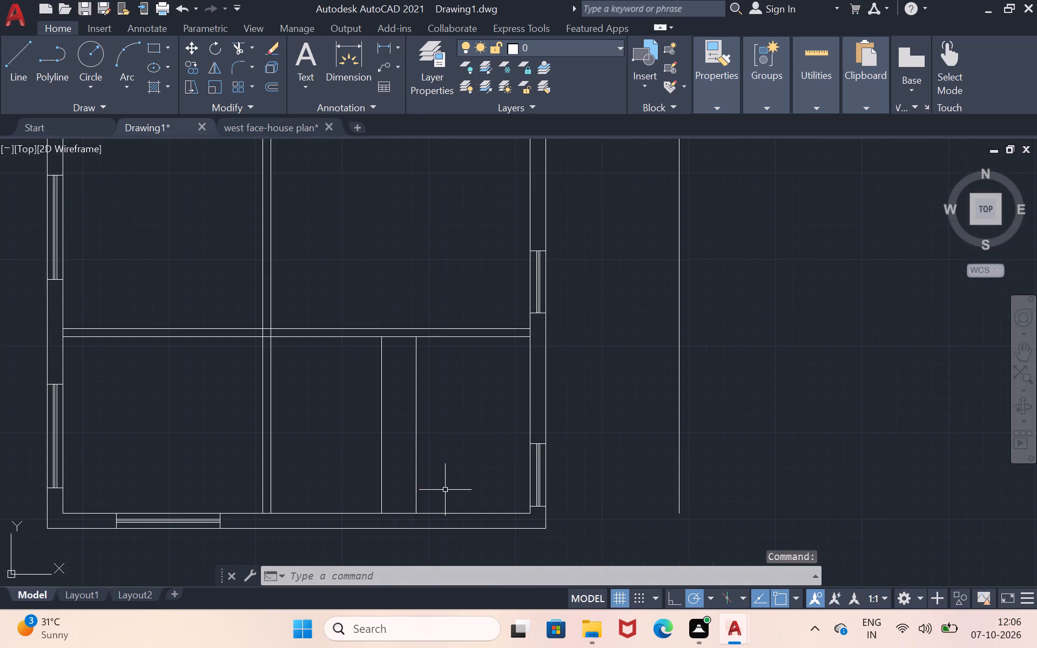
drag(462, 428, 412, 436)
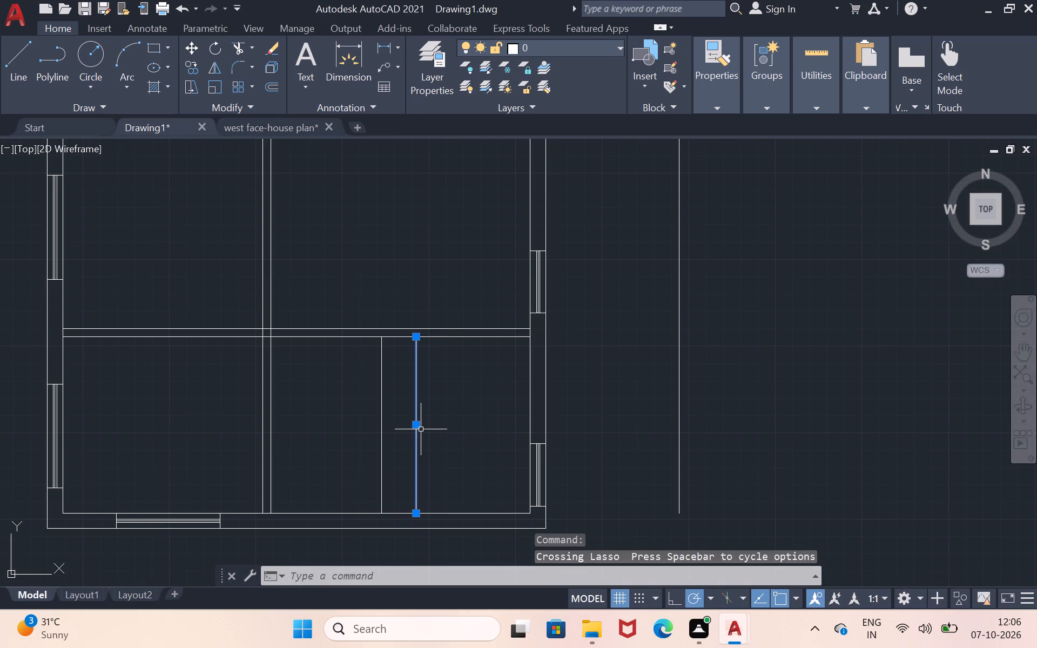
right_click(421, 429)
click(488, 123)
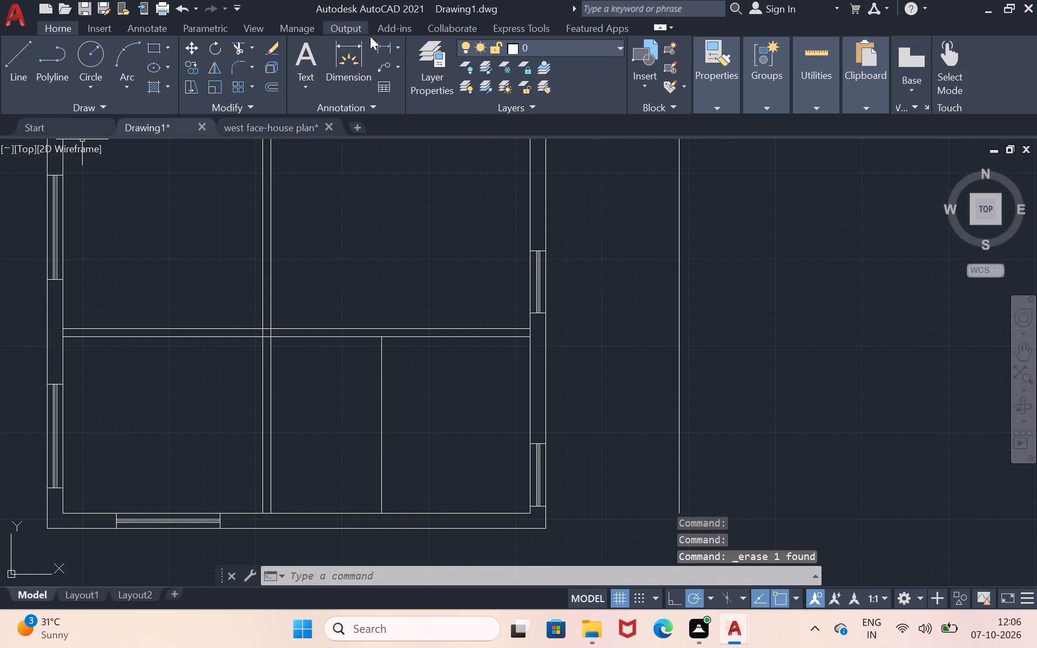
Quick-measure the stair area between the remaining vertical line and the east wall.
click(800, 64)
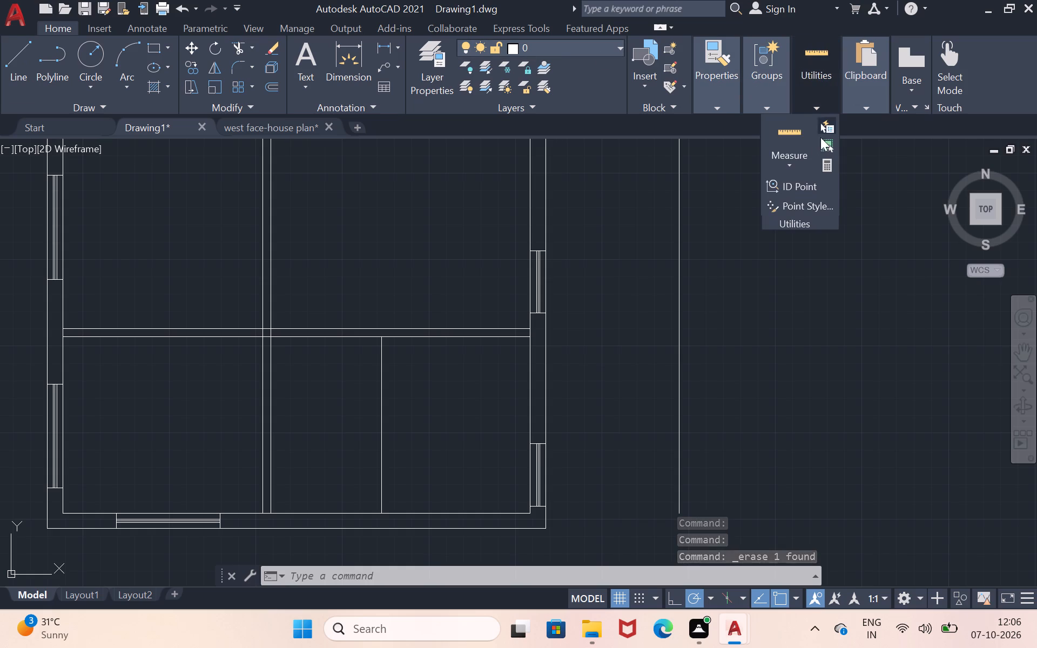
click(793, 147)
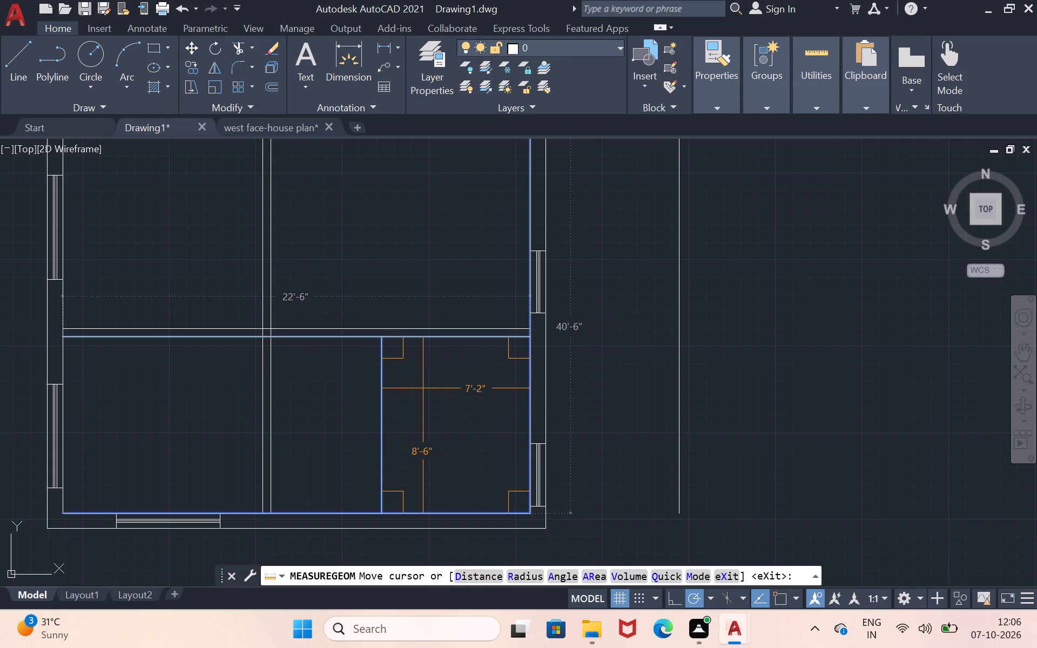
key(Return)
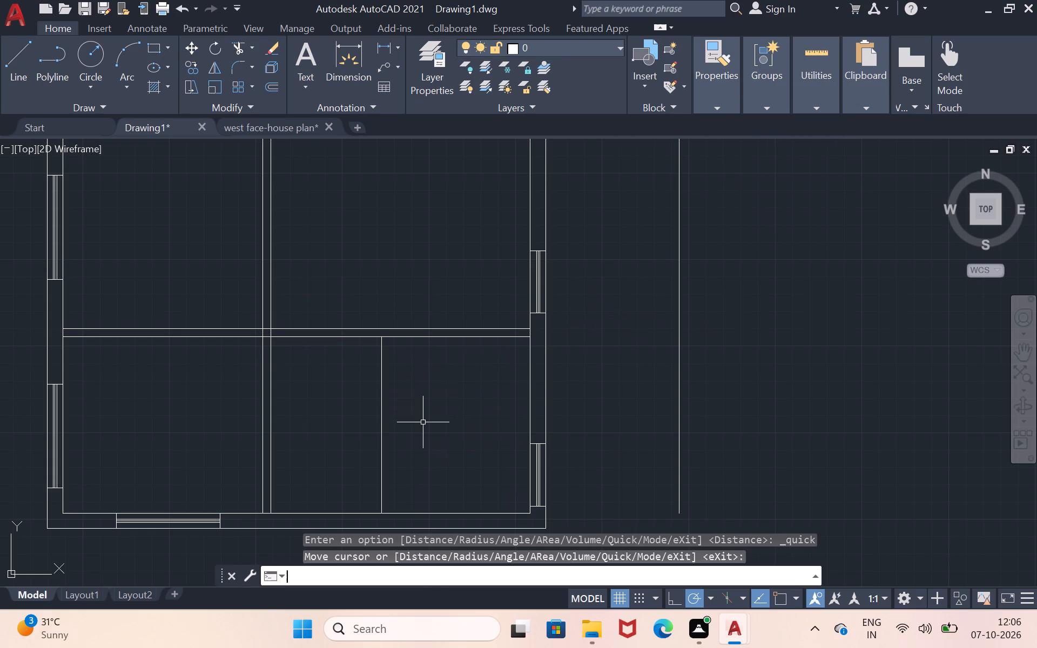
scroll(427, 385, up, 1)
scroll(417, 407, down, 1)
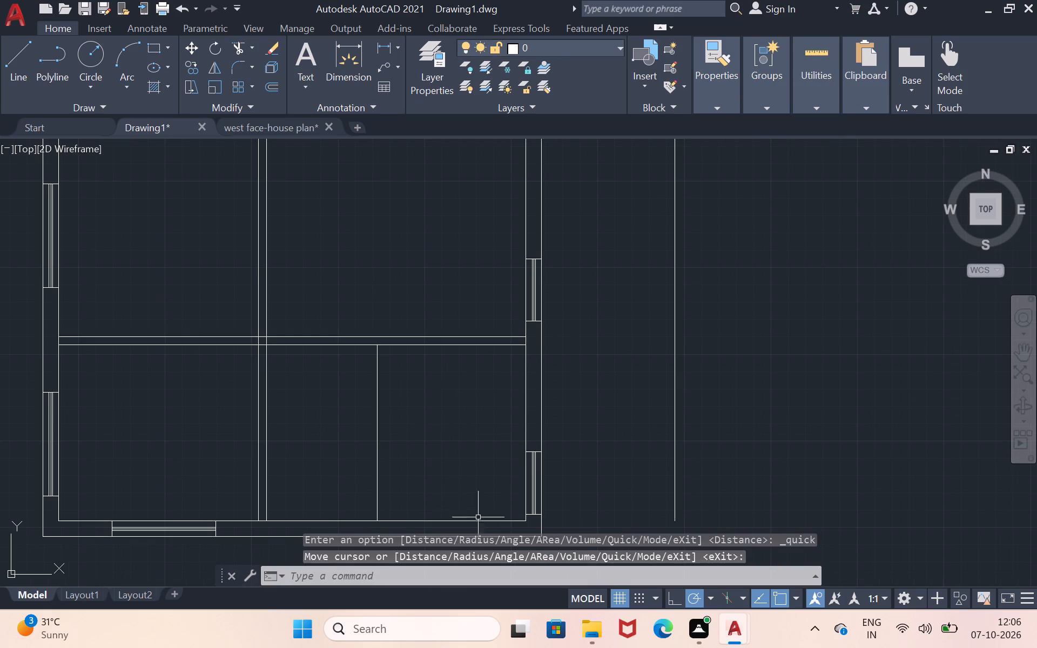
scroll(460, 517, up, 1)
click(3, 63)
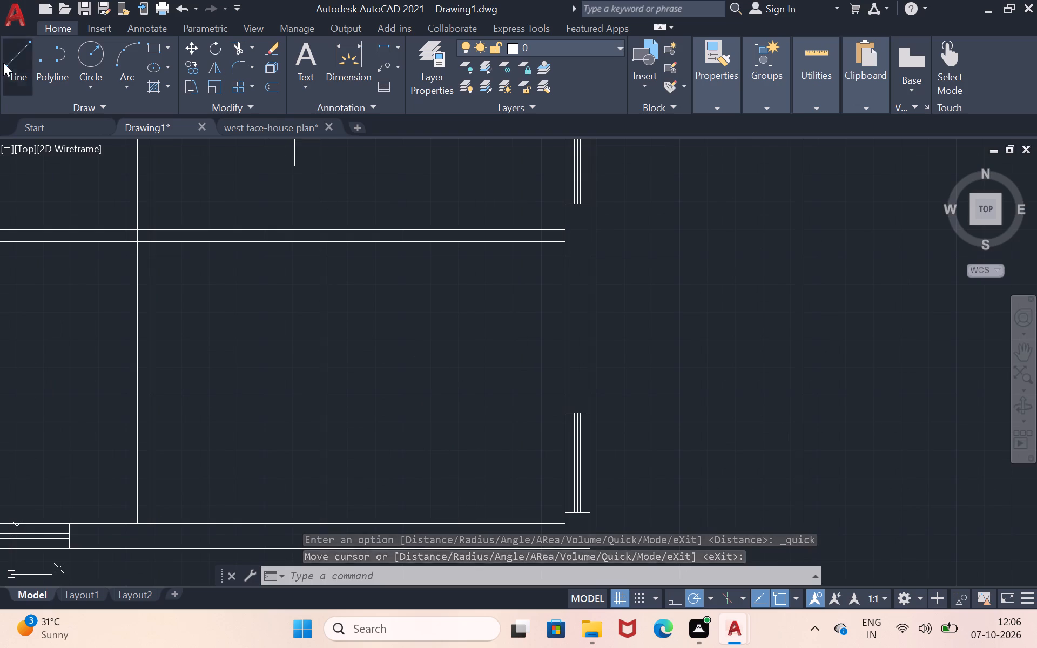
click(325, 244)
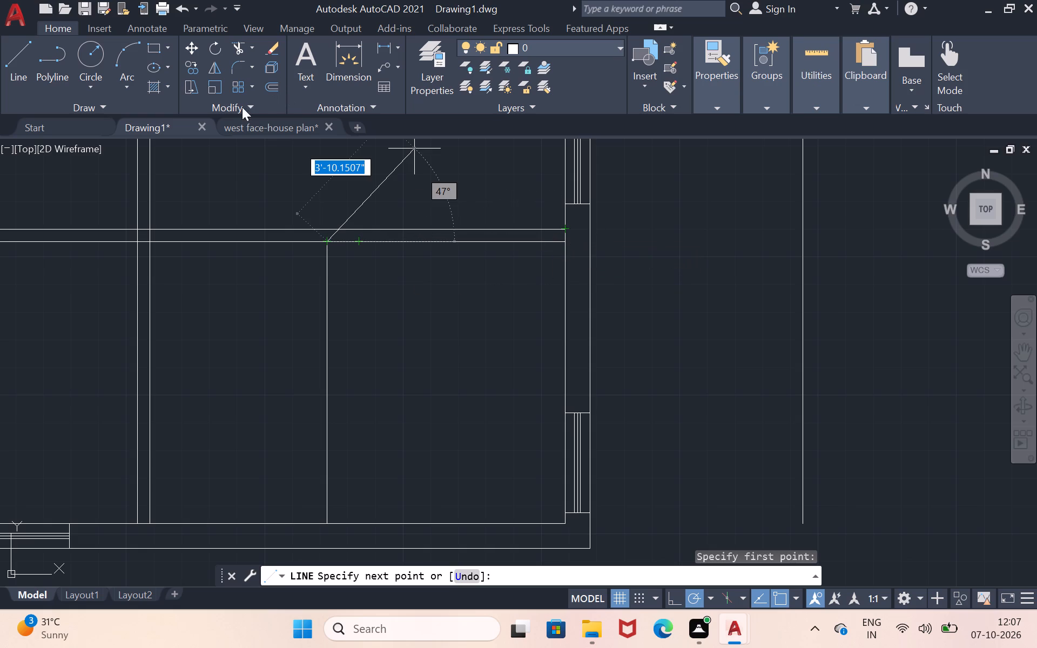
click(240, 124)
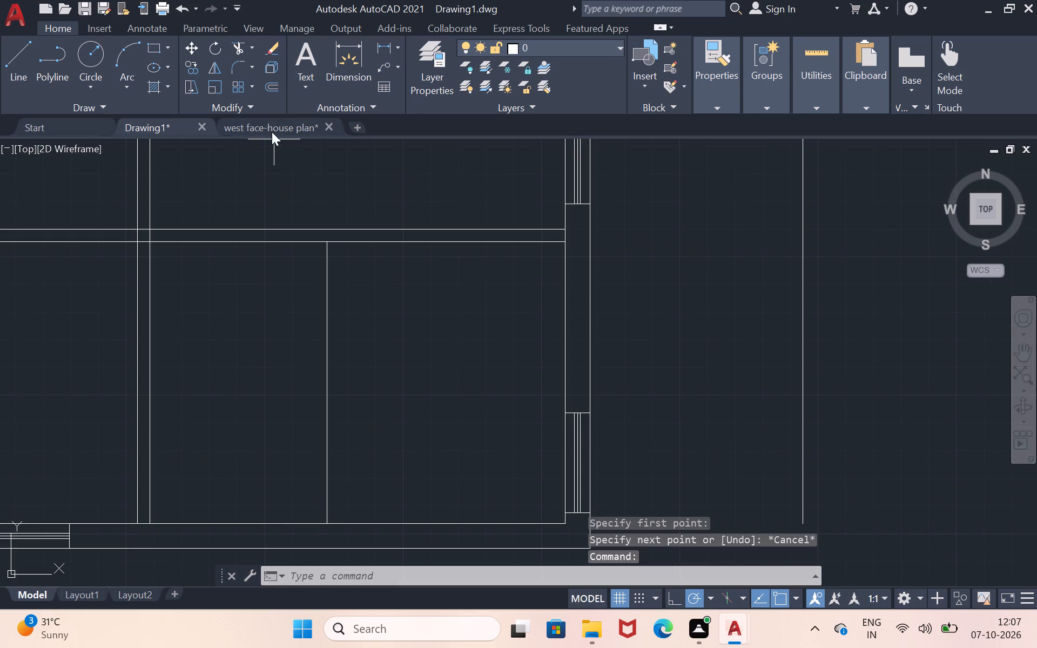
In the west face-house plan, inspect the dimensioned staircase and start a quick measurement around it.
click(263, 129)
scroll(561, 547, up, 2)
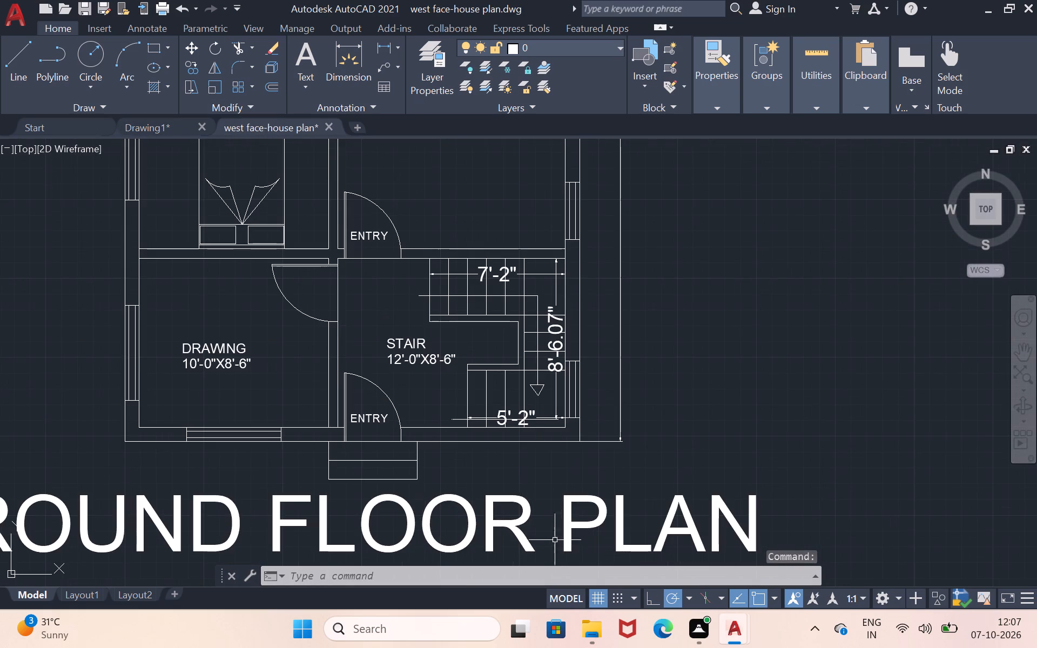
scroll(562, 427, up, 1)
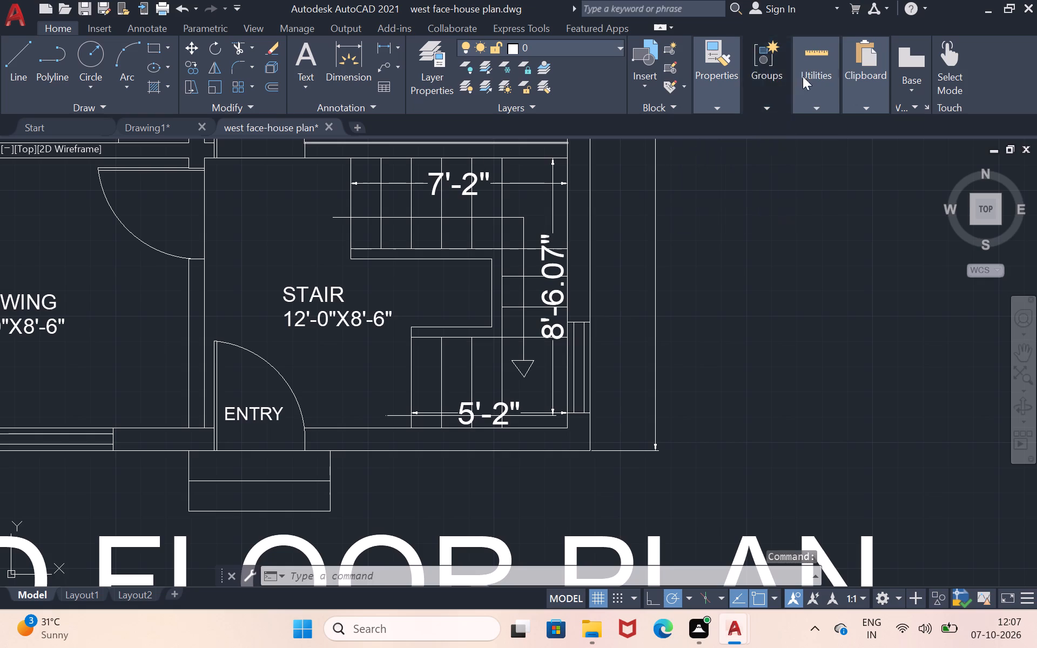
click(804, 76)
click(779, 135)
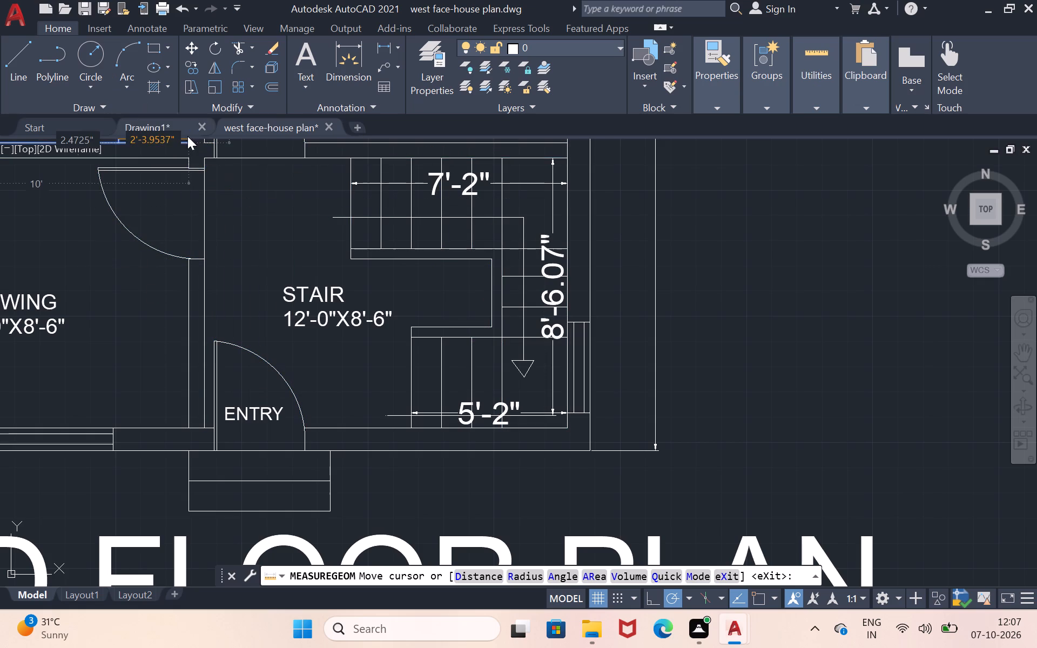
In Drawing1, draw connected lines from the vertical stair line's north end: 1' east along the partition face, then 3' south.
double_click(160, 121)
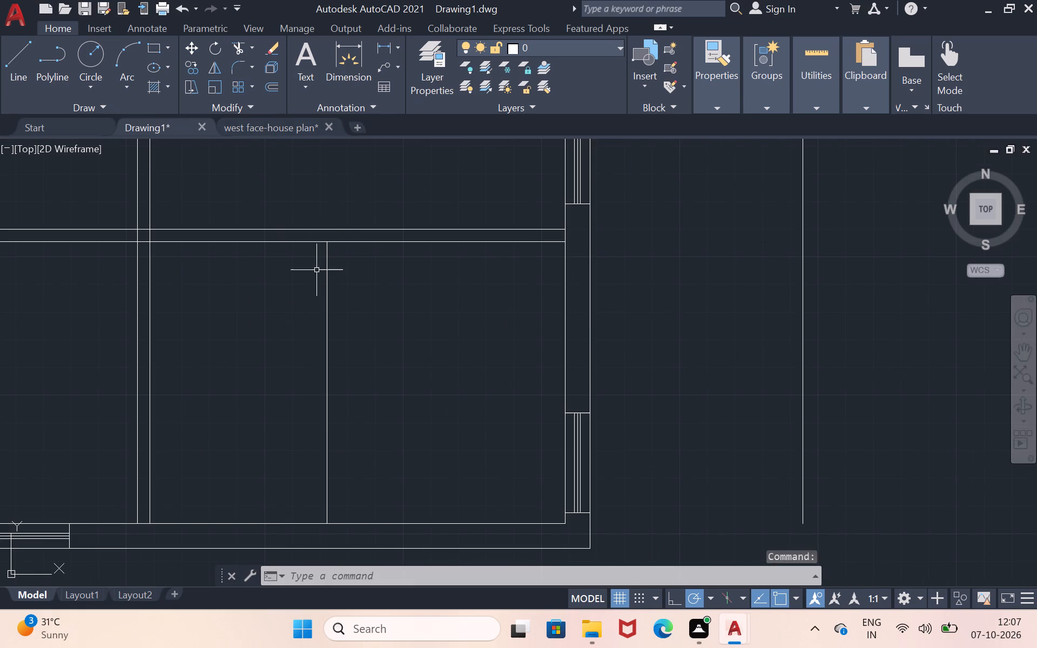
key(Return)
click(326, 242)
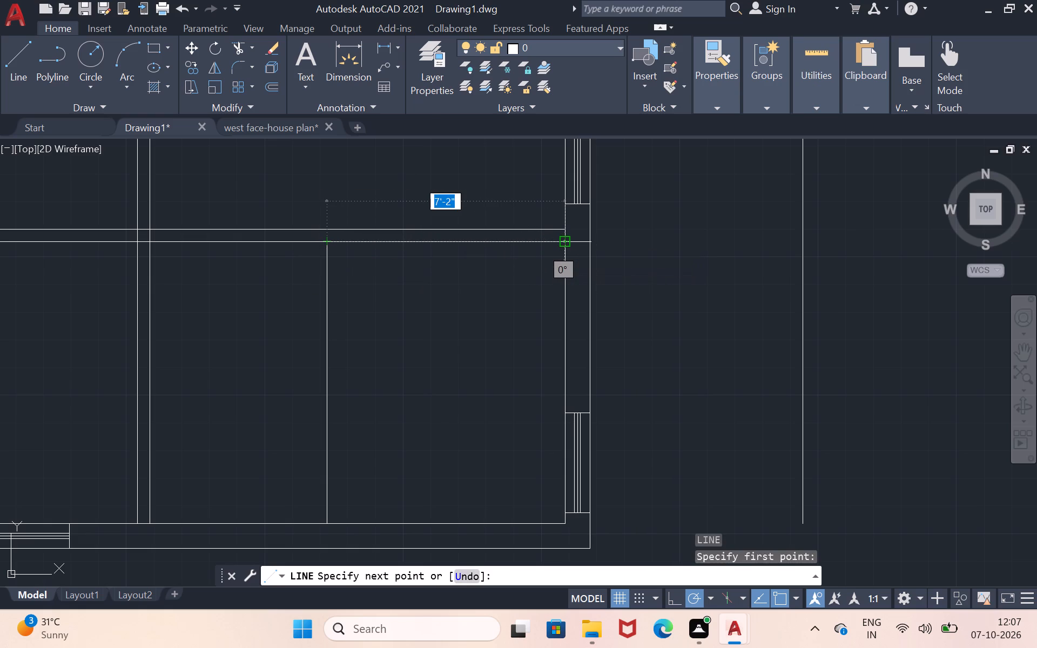
key(1)
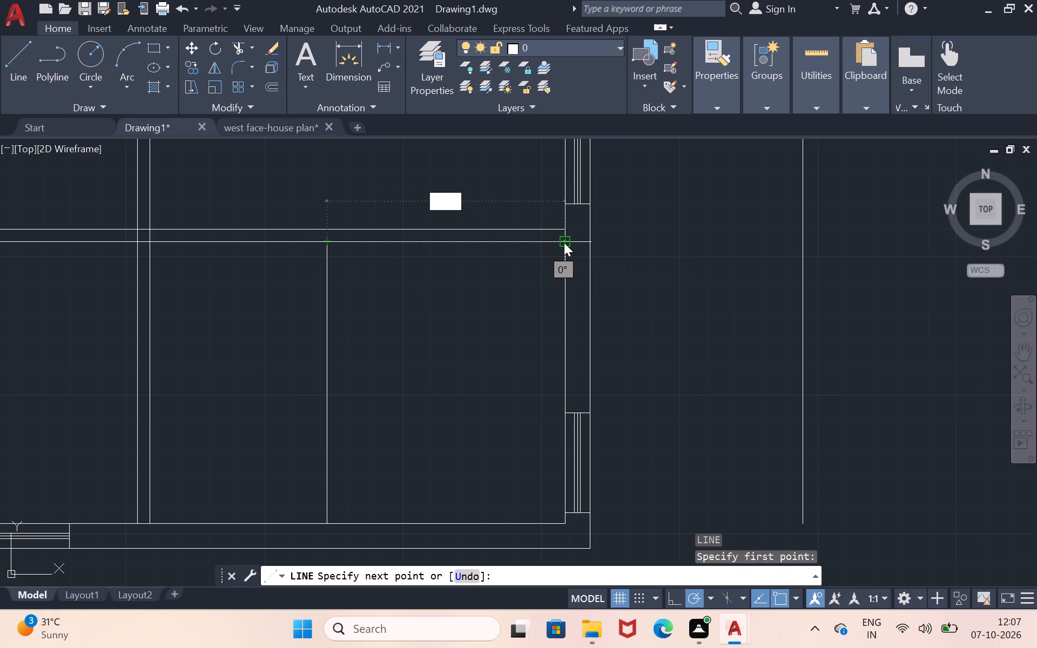
key(apostrophe)
key(Return)
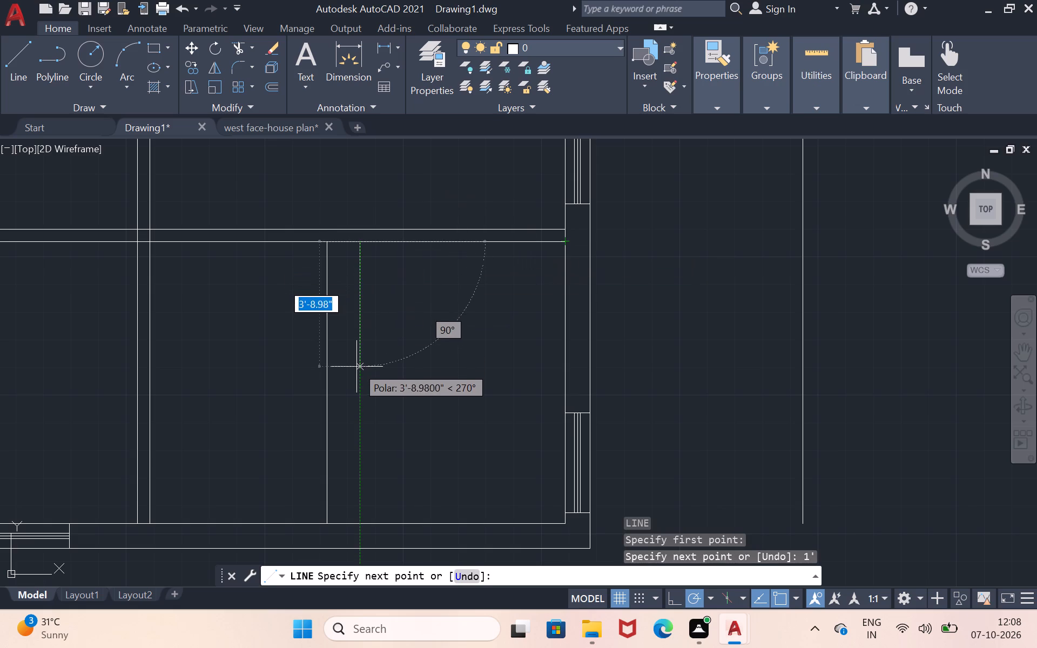
key(3)
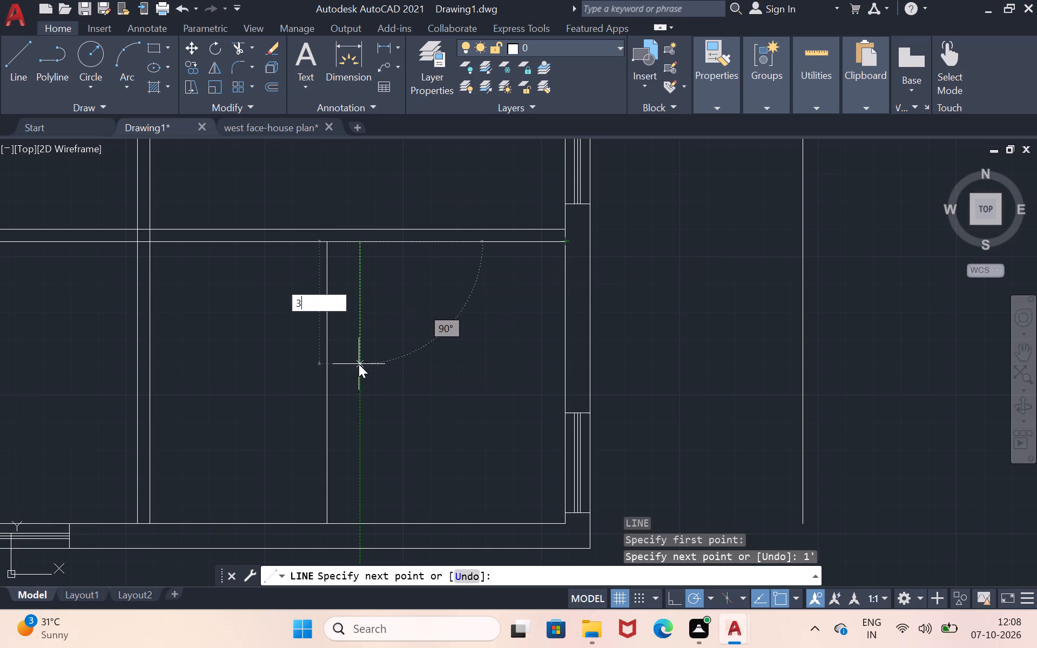
key(apostrophe)
key(Return)
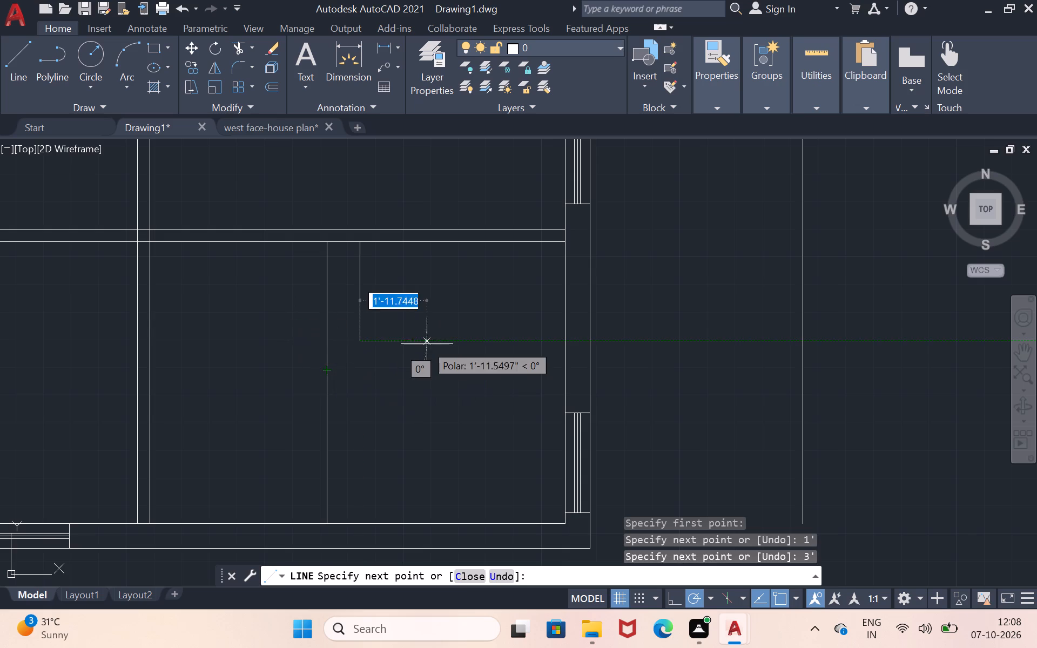
Continue the line 1' east and back north to the partition face, closing off a 1' by 3' tread.
text(1')
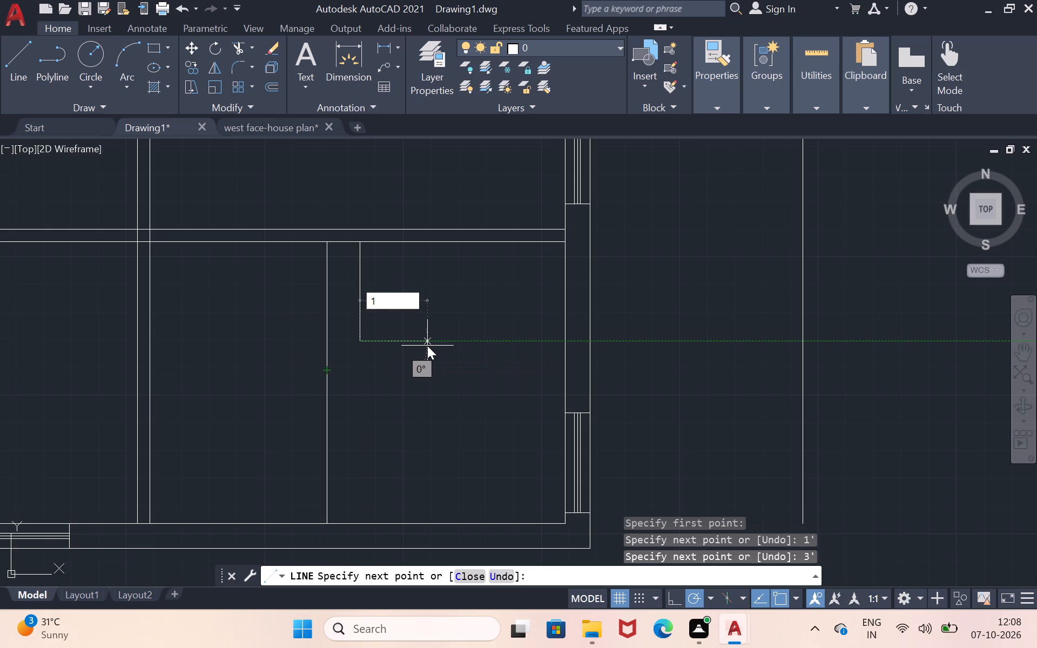
key(Return)
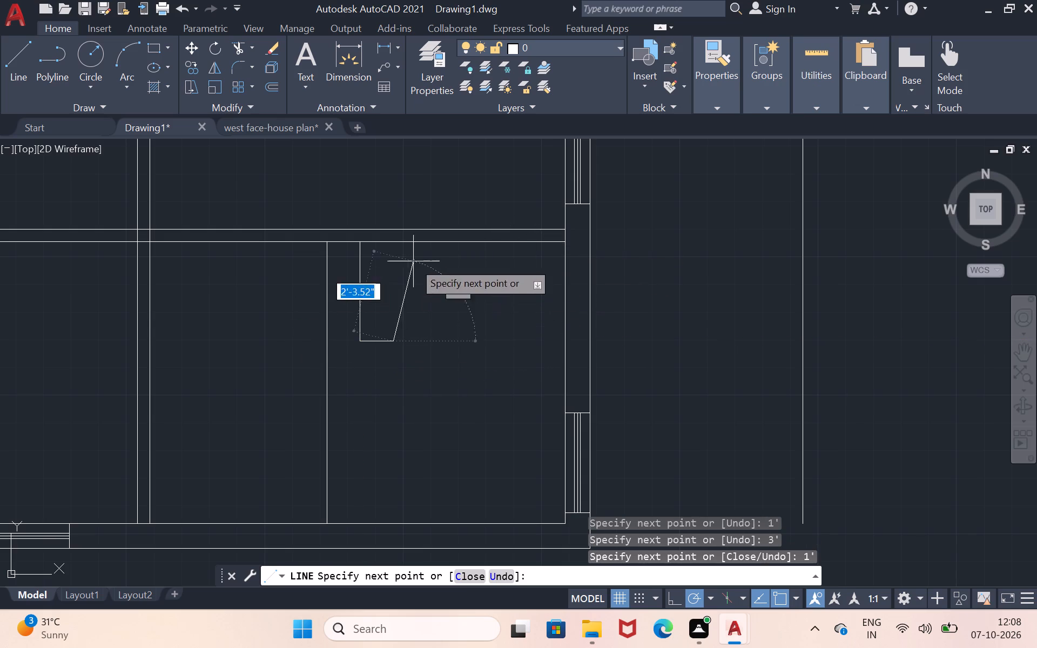
click(390, 244)
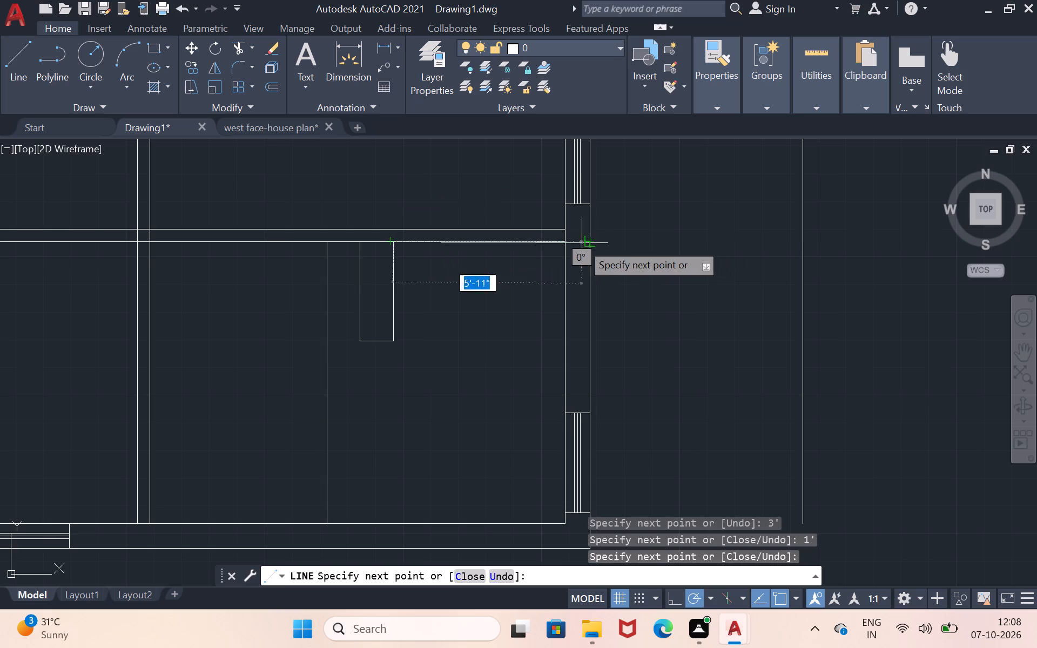
key(1)
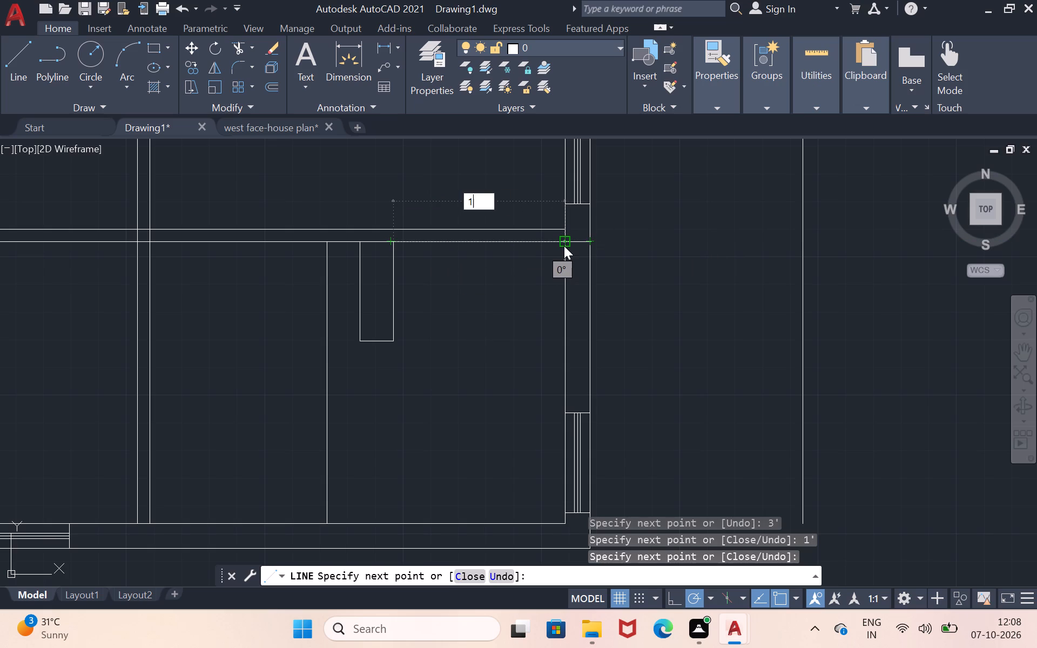
key(Escape)
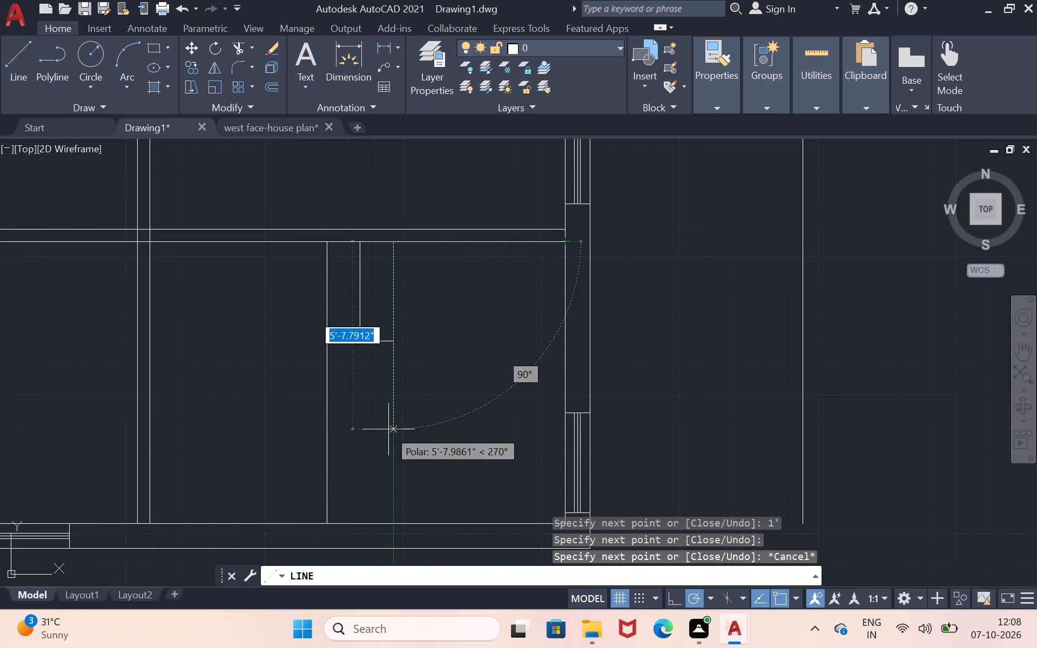
Add another 1' tread east of it with a line down the last riser, 1' east, and north to the partition face.
key(Return)
key(Return)
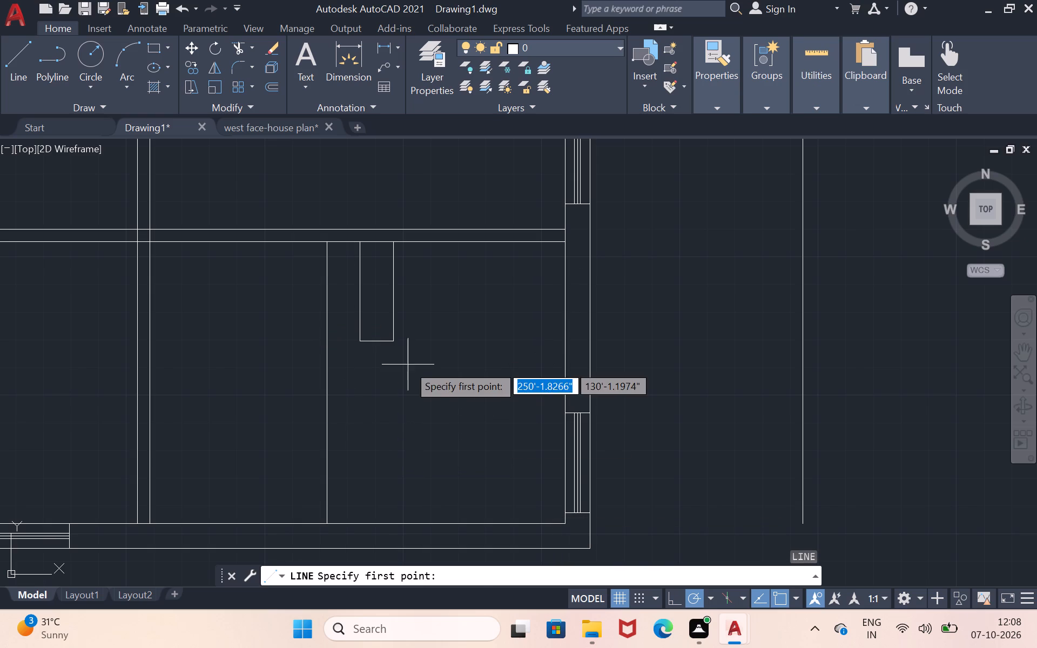
key(Return)
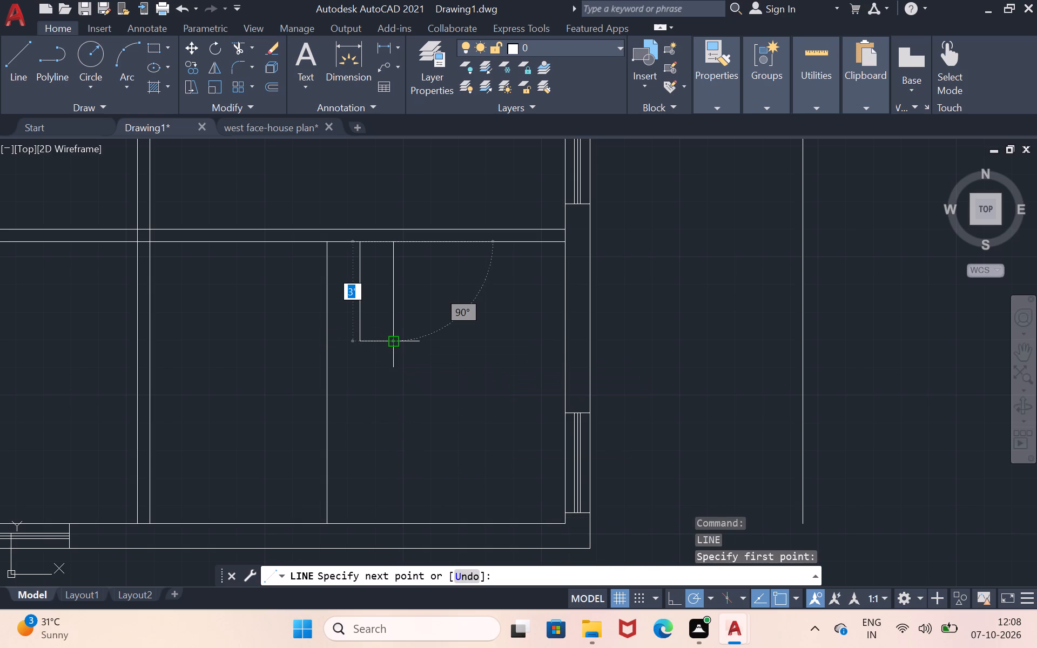
click(390, 336)
text(1')
key(Return)
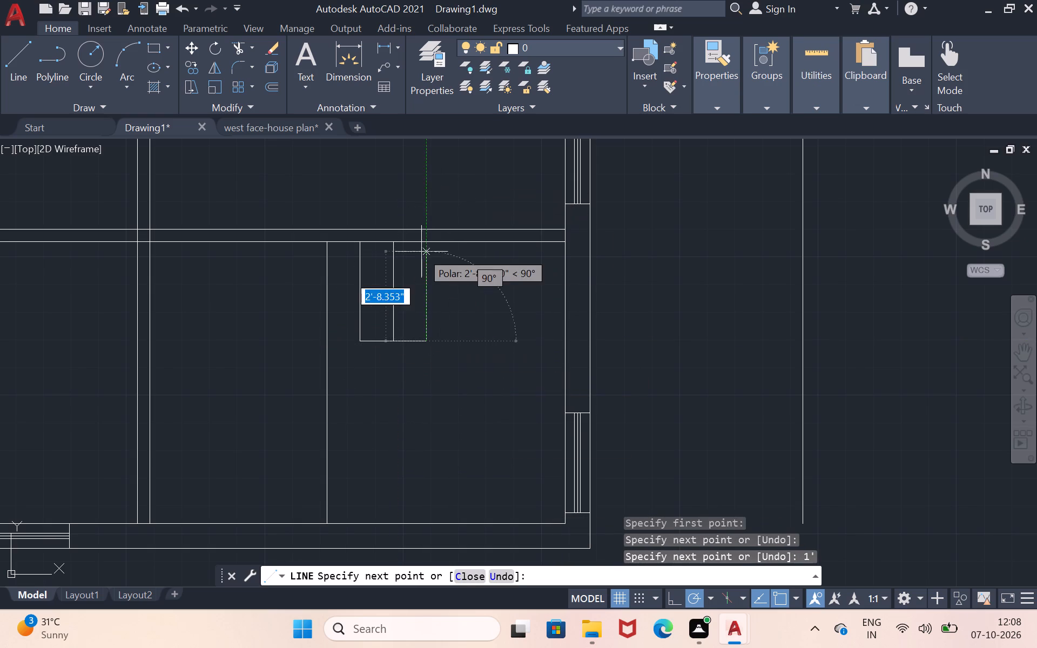
click(429, 241)
key(Return)
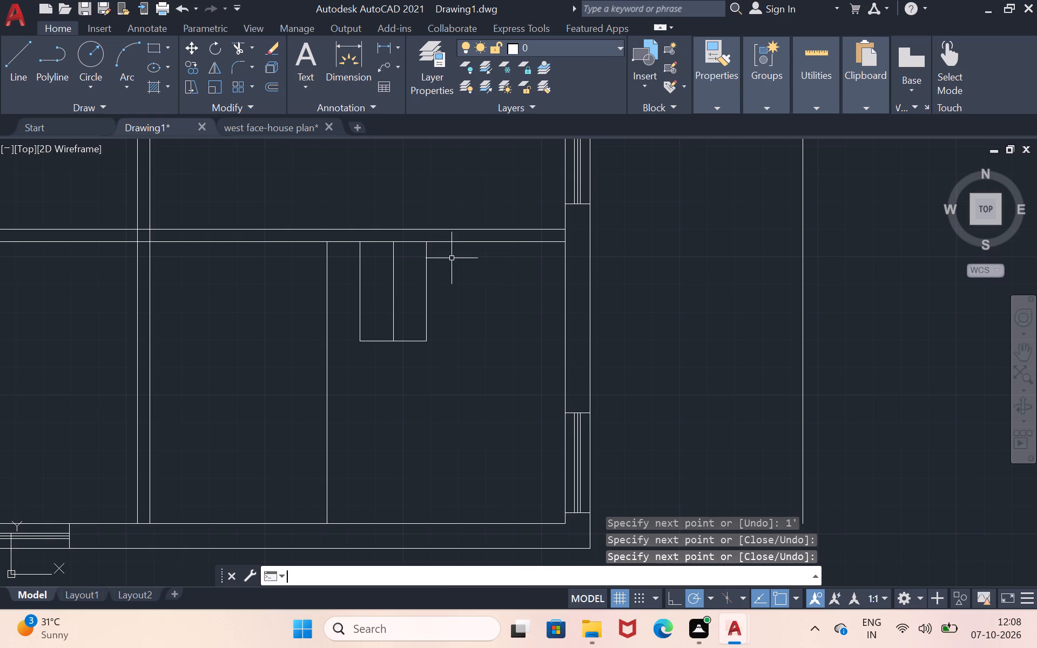
Add the next 1' tread to the east, running the line down the last riser, 1' east, and north to the partition face.
key(Return)
key(Return)
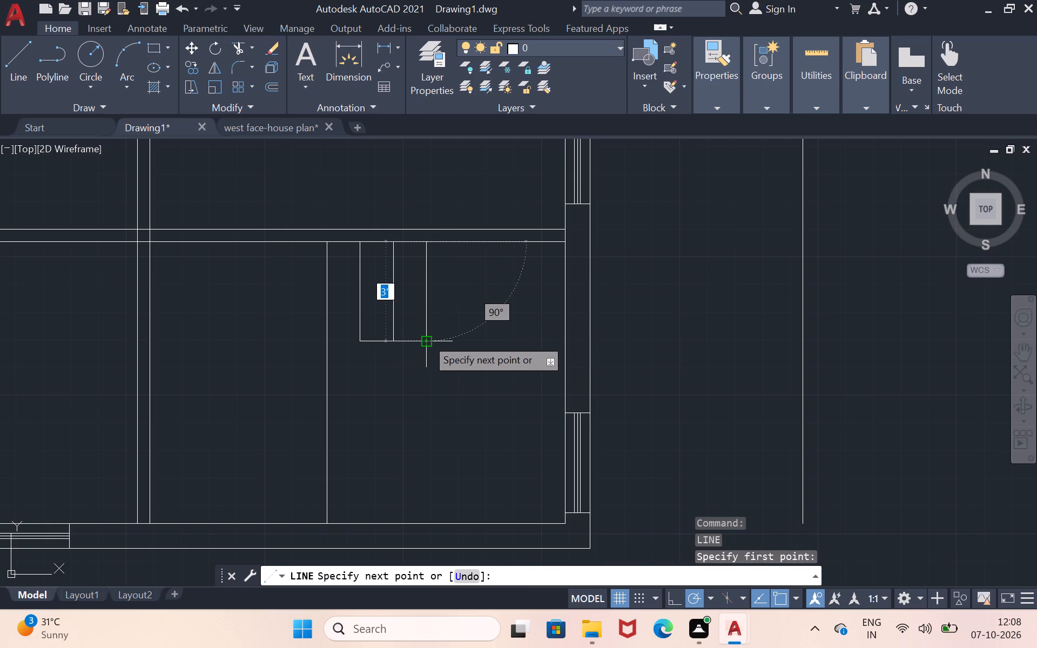
click(426, 338)
text(1')
key(Return)
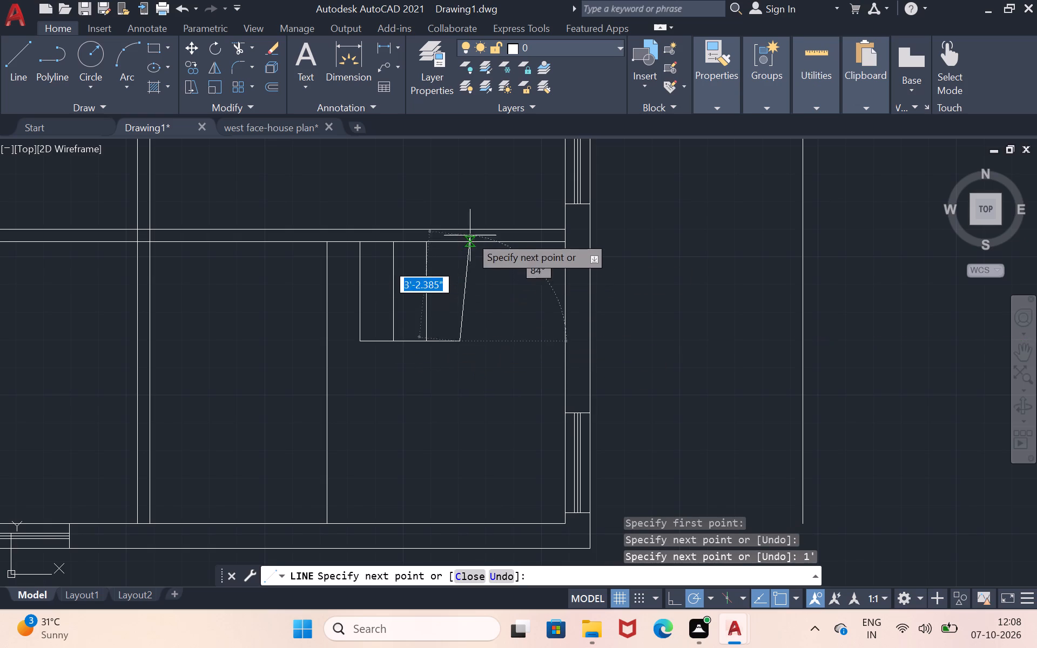
click(456, 245)
key(Return)
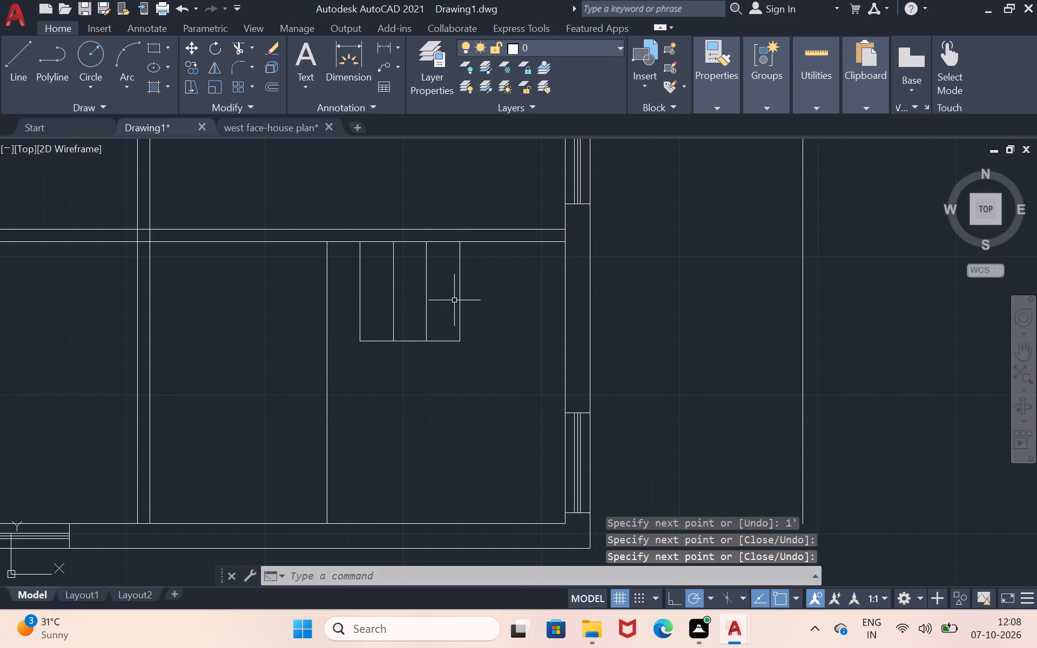
Draw a line 1' east from the foot of the easternmost riser and north to the partition face for one more tread.
key(Return)
click(462, 339)
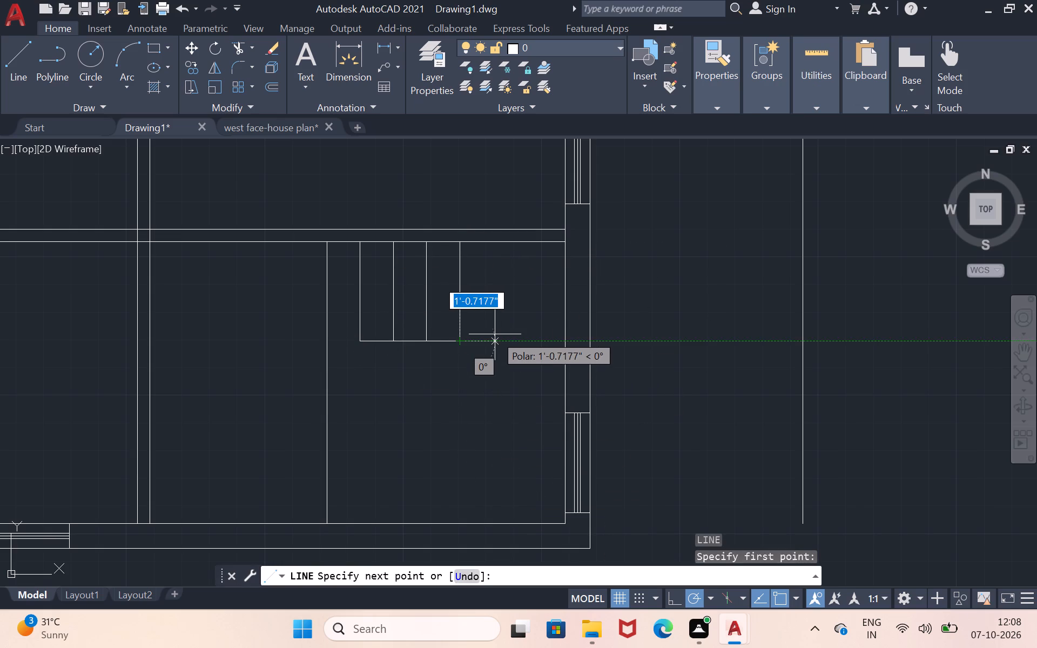
text(1')
key(Return)
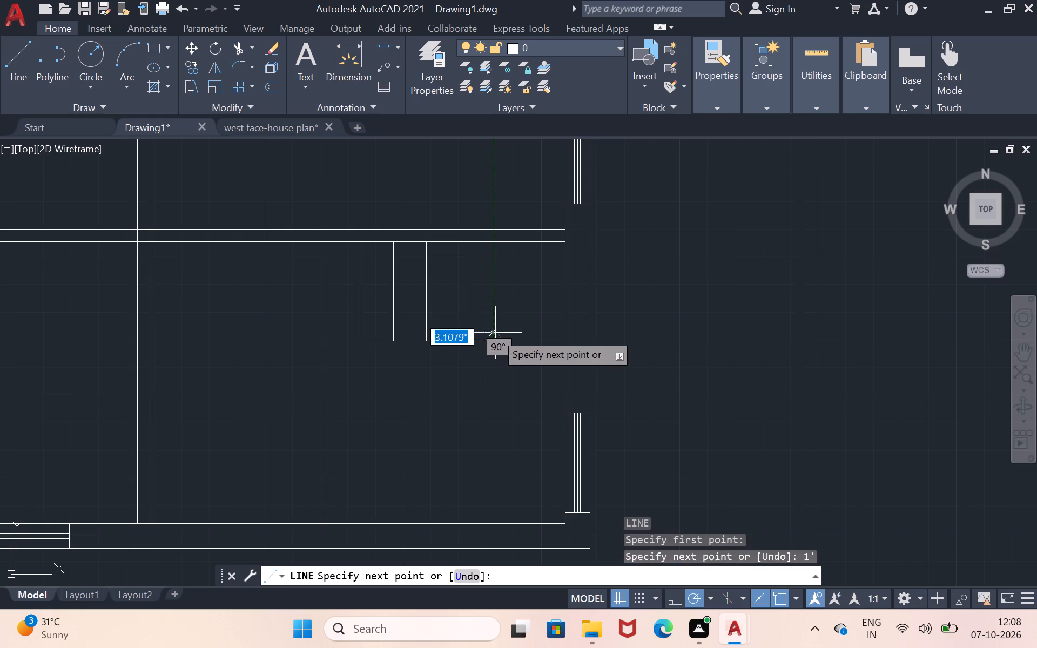
click(494, 240)
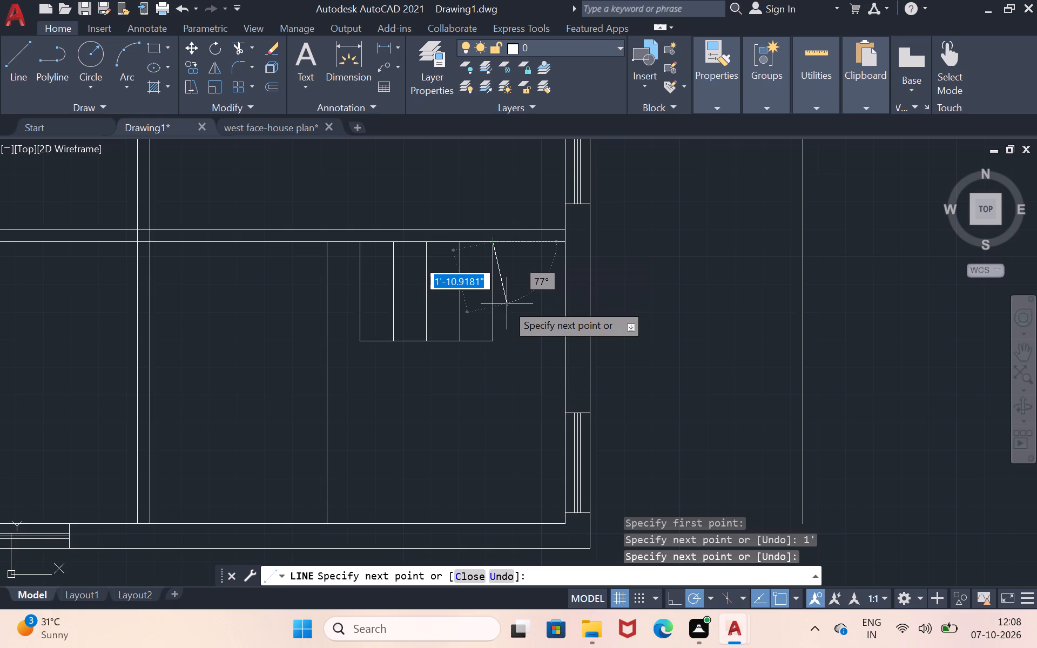
key(Return)
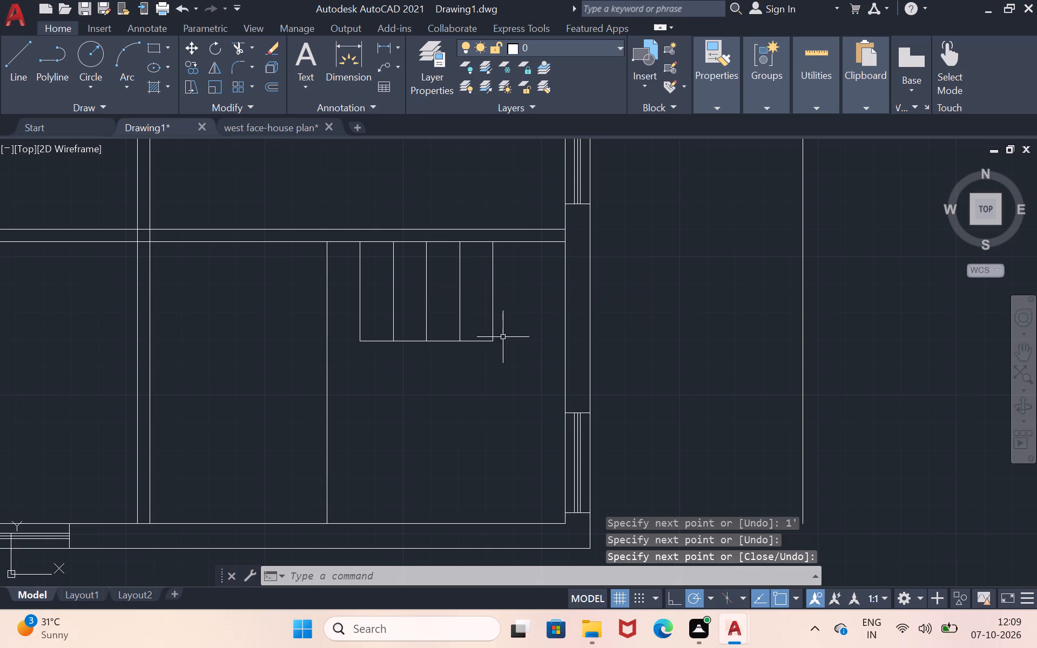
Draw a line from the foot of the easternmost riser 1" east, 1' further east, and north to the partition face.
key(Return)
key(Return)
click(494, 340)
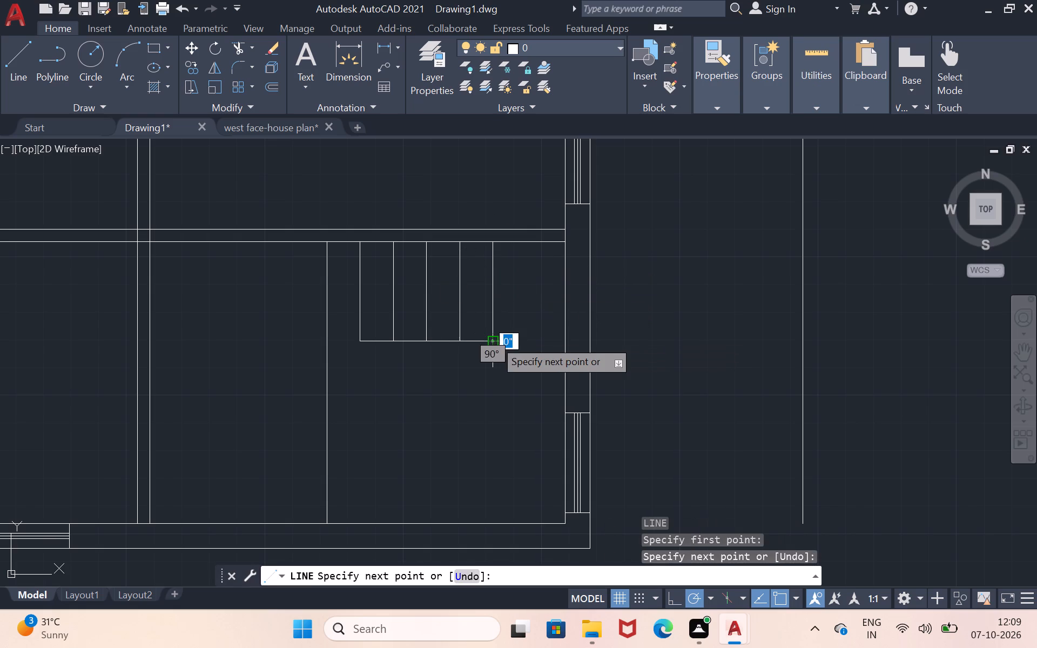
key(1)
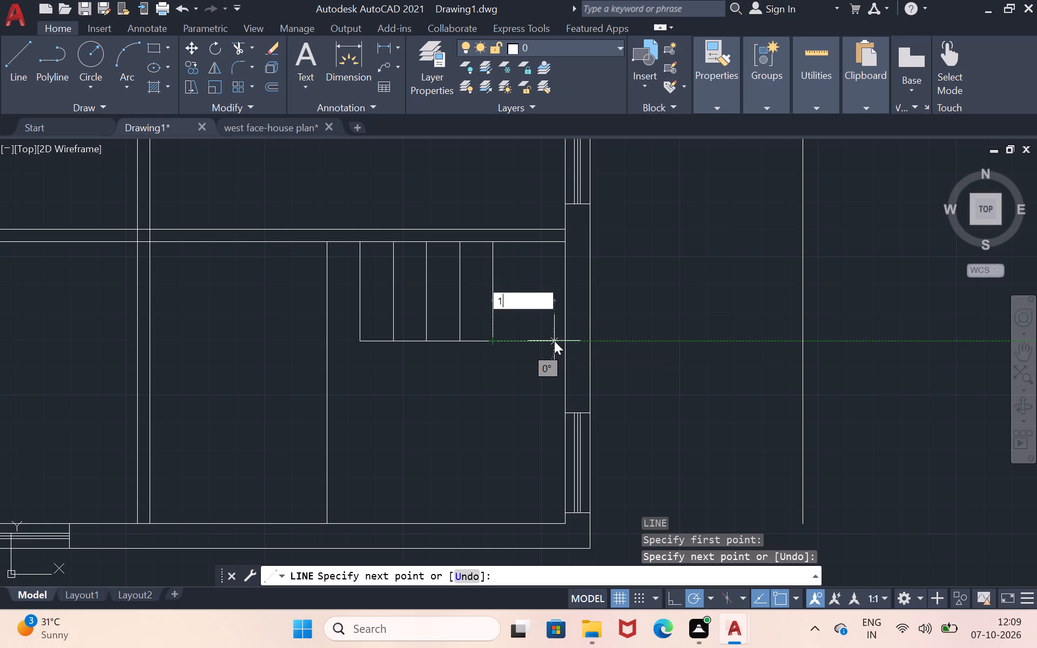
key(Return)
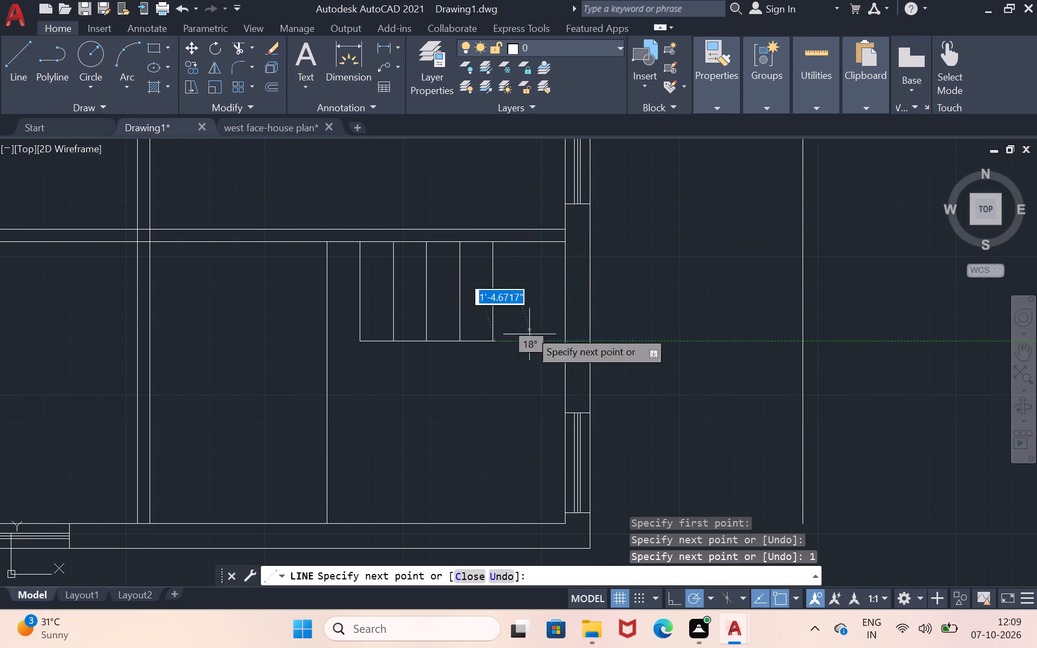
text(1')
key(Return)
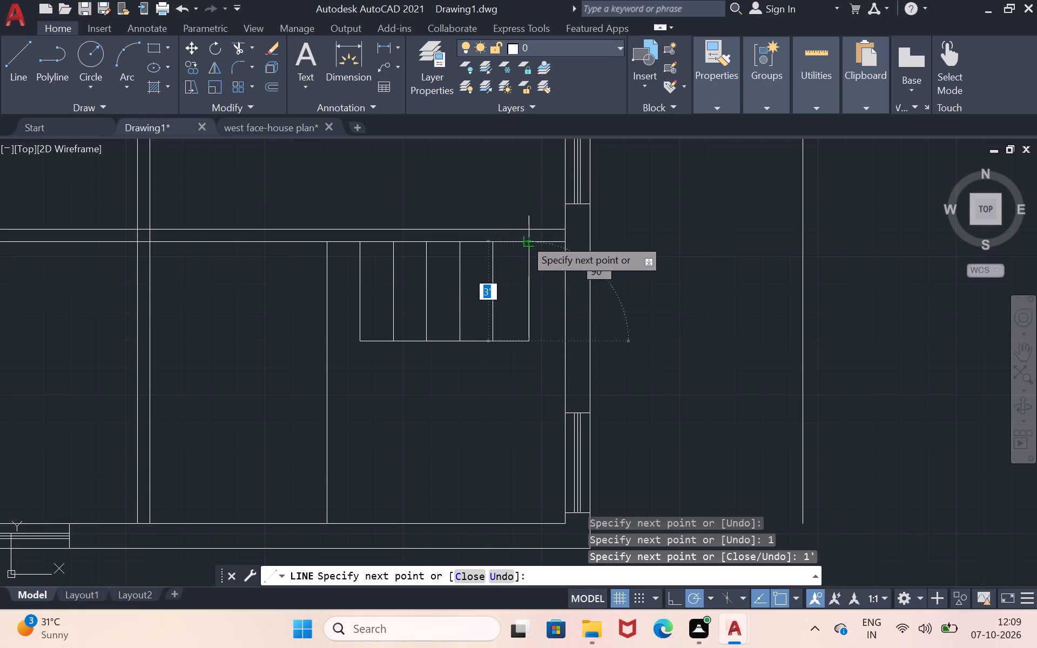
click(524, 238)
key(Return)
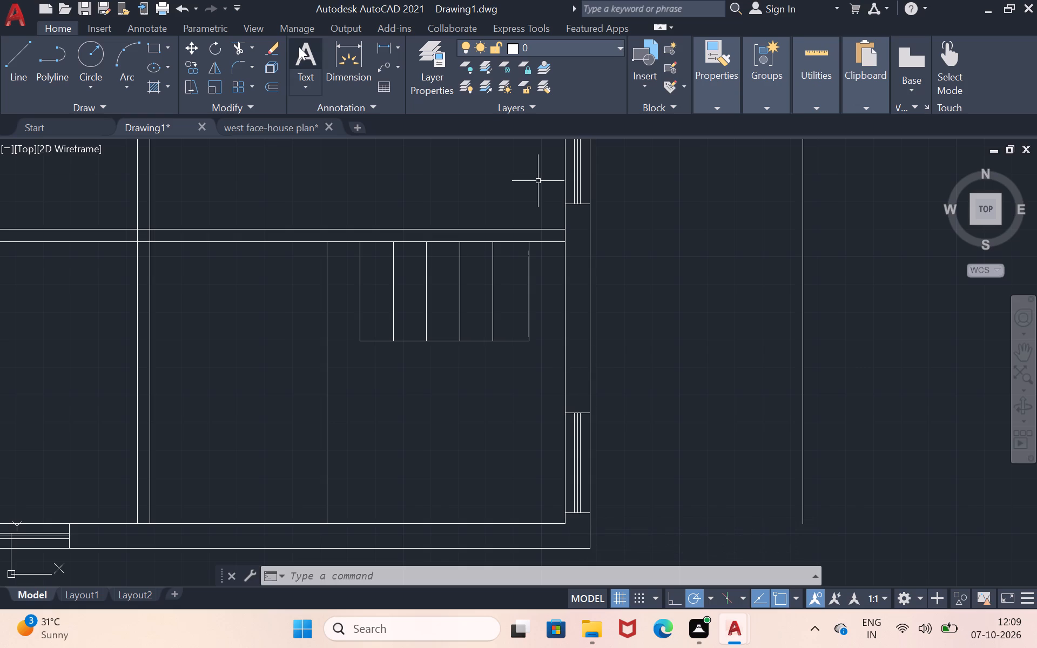
Draw a line from the foot of the westernmost riser west to the long north-south line, closing off the first tread.
scroll(512, 279, up, 2)
scroll(564, 318, down, 1)
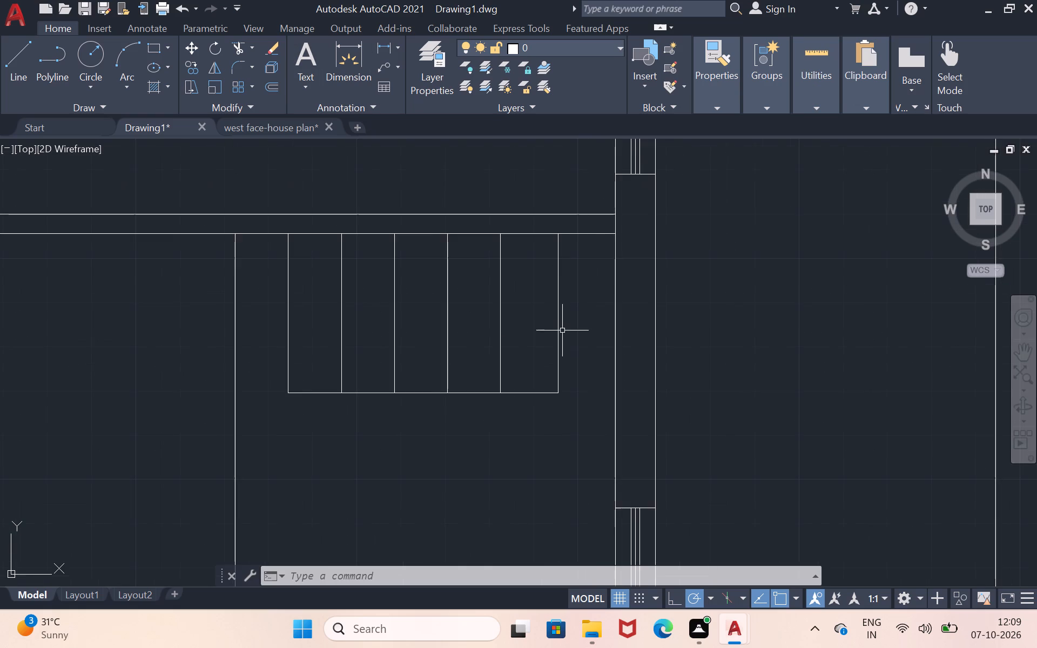
scroll(562, 347, down, 1)
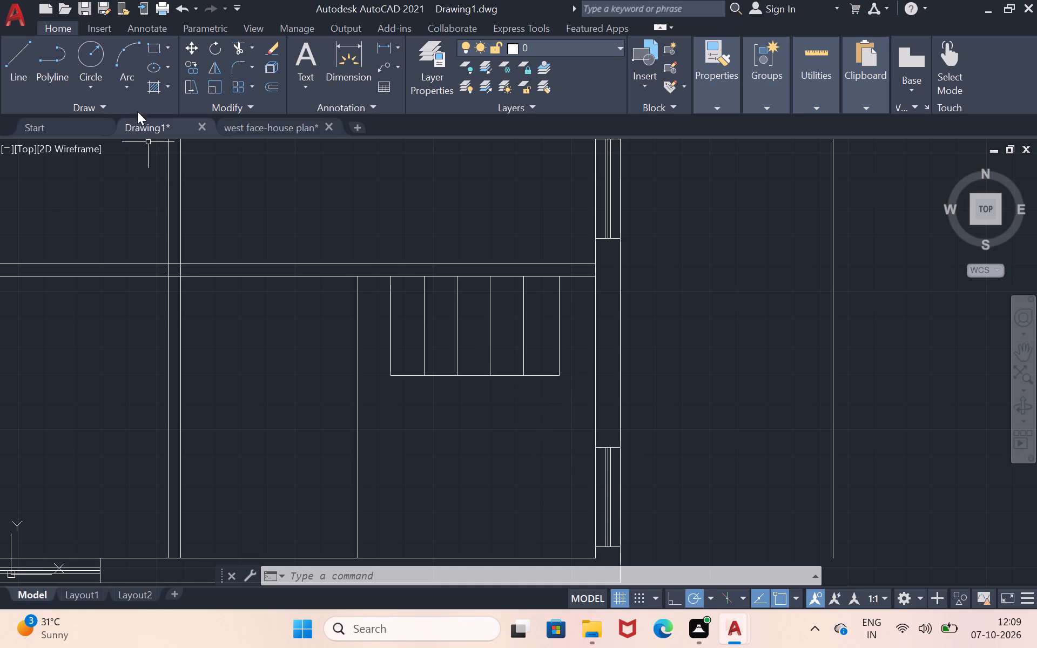
click(21, 70)
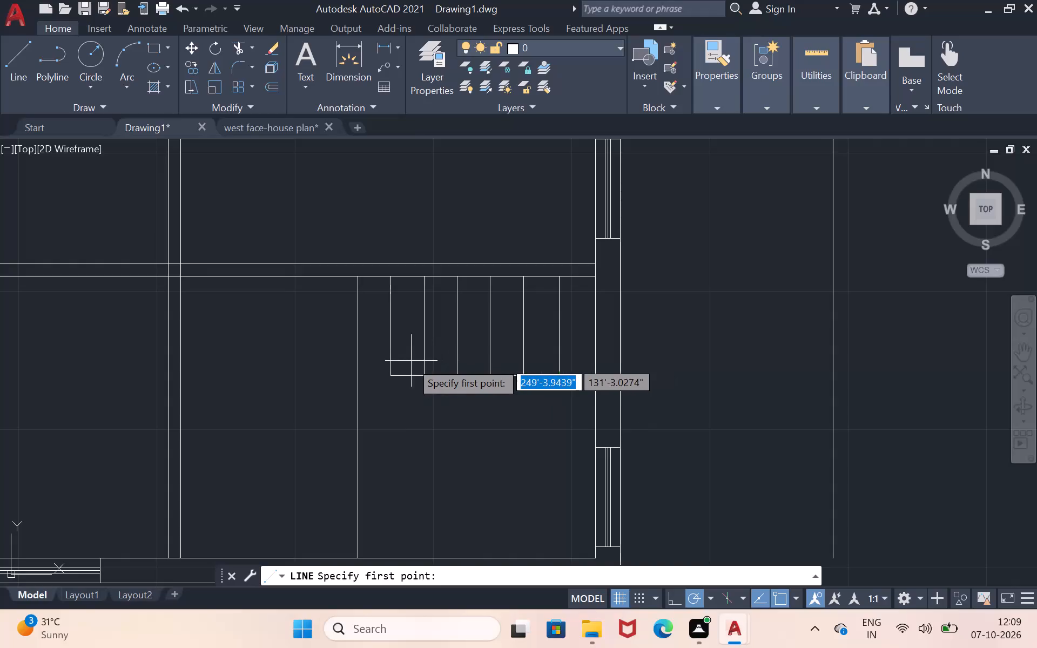
click(389, 378)
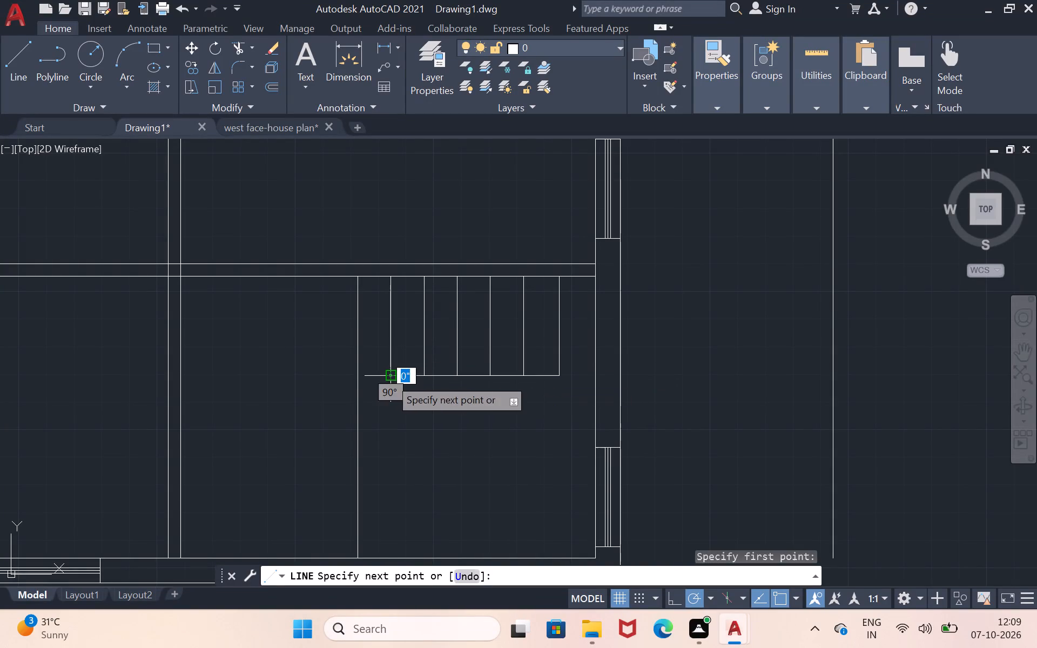
click(353, 380)
key(Return)
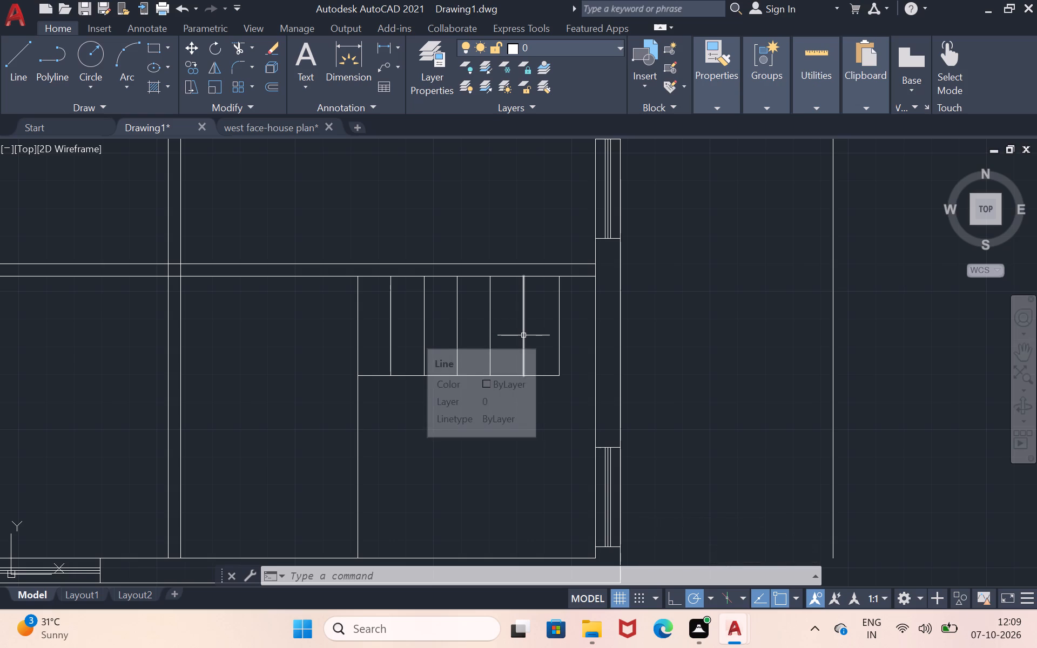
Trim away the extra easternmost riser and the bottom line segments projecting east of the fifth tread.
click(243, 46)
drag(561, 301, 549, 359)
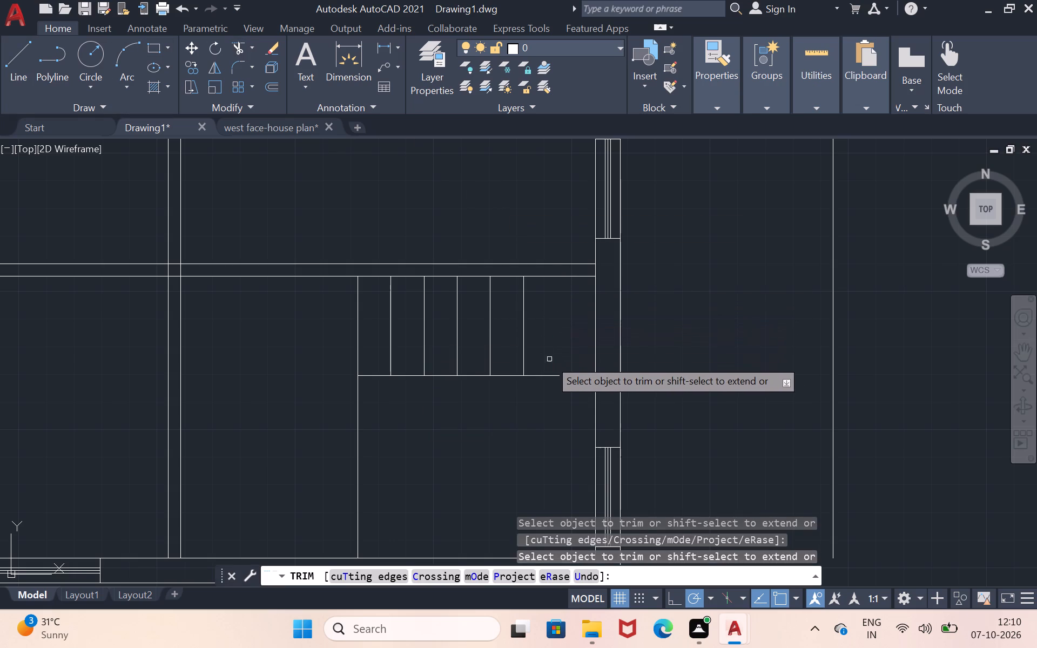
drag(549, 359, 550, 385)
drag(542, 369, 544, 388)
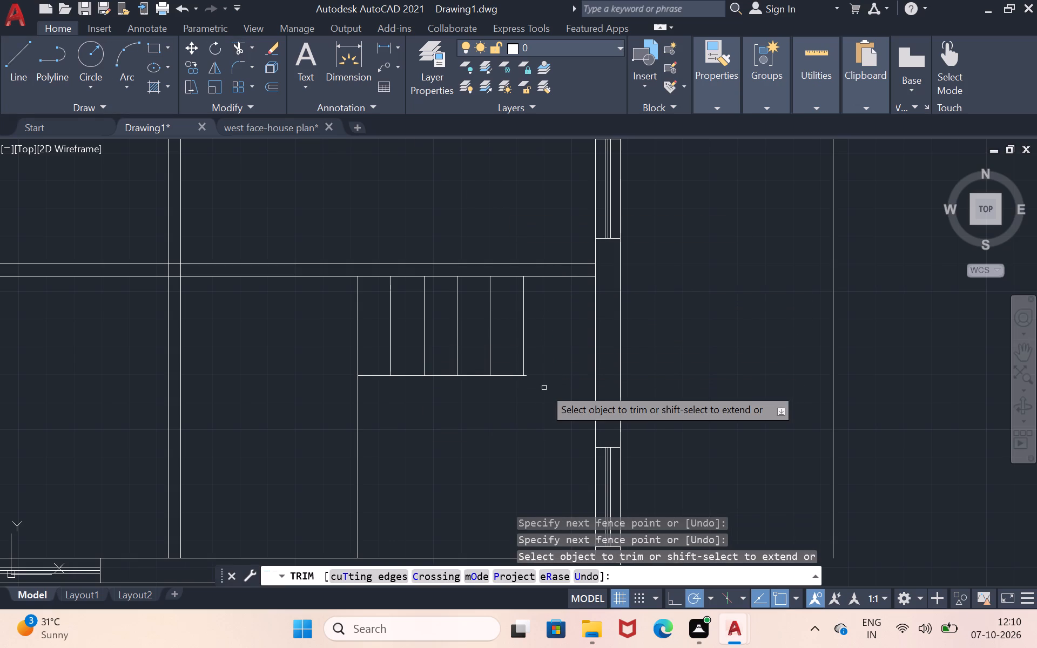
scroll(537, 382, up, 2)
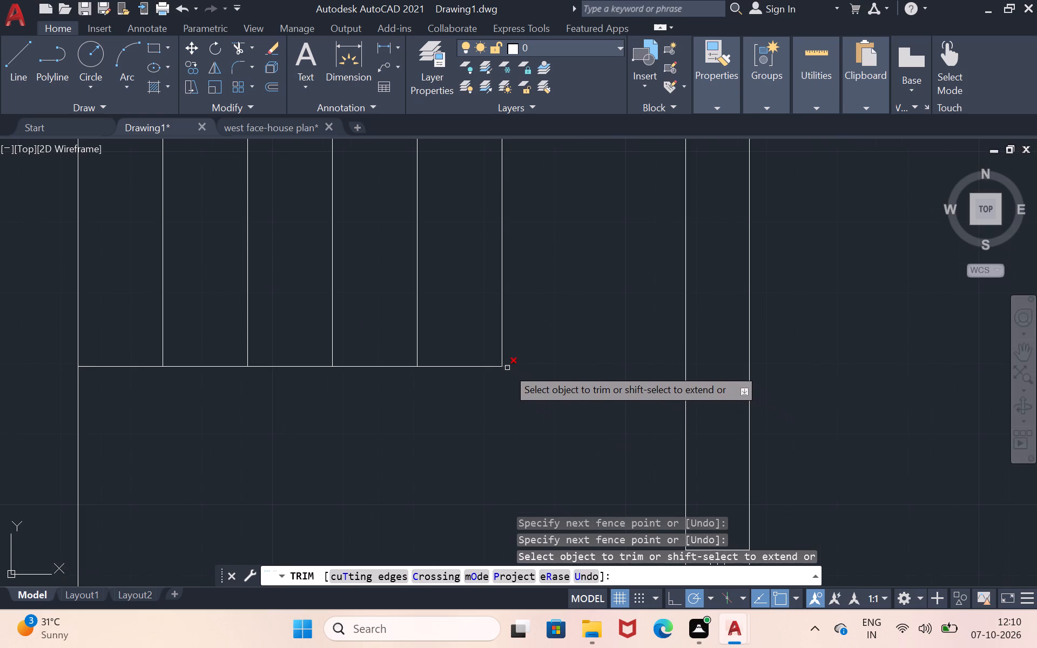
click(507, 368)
Draw a 5'-6" line from the southeast corner of the treads south to the inner face of the south wall.
scroll(554, 284, down, 2)
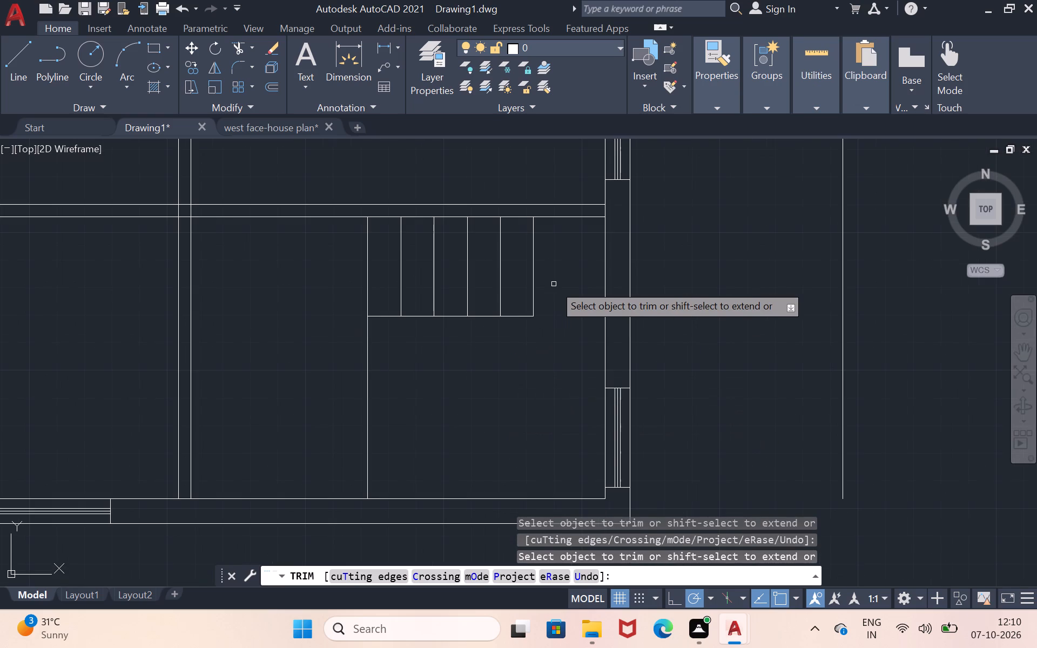
click(32, 54)
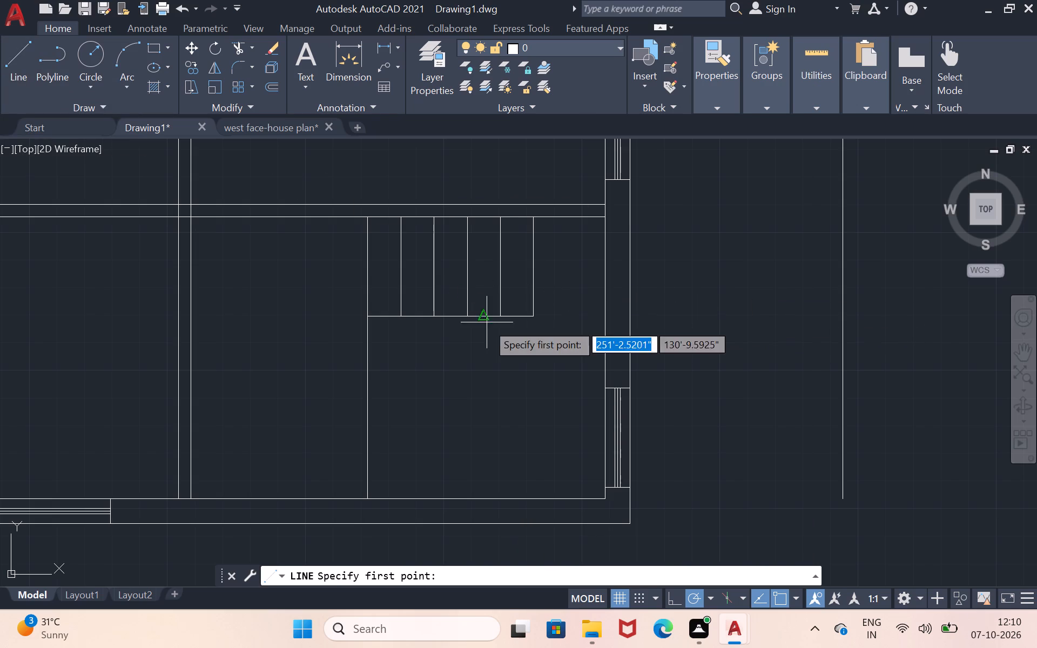
click(530, 317)
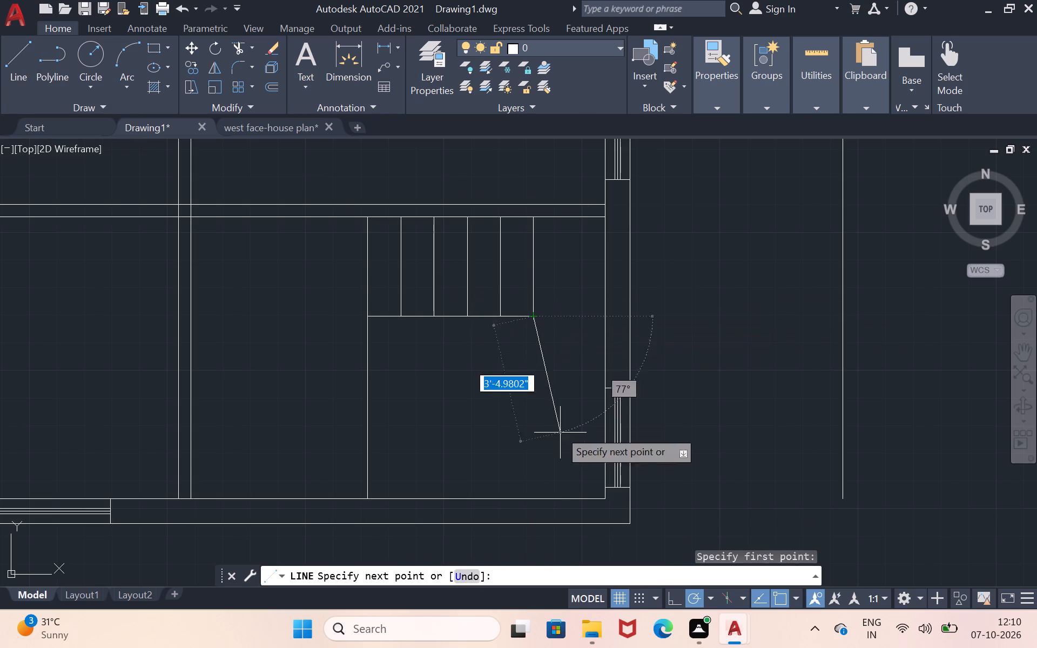
click(536, 500)
key(Return)
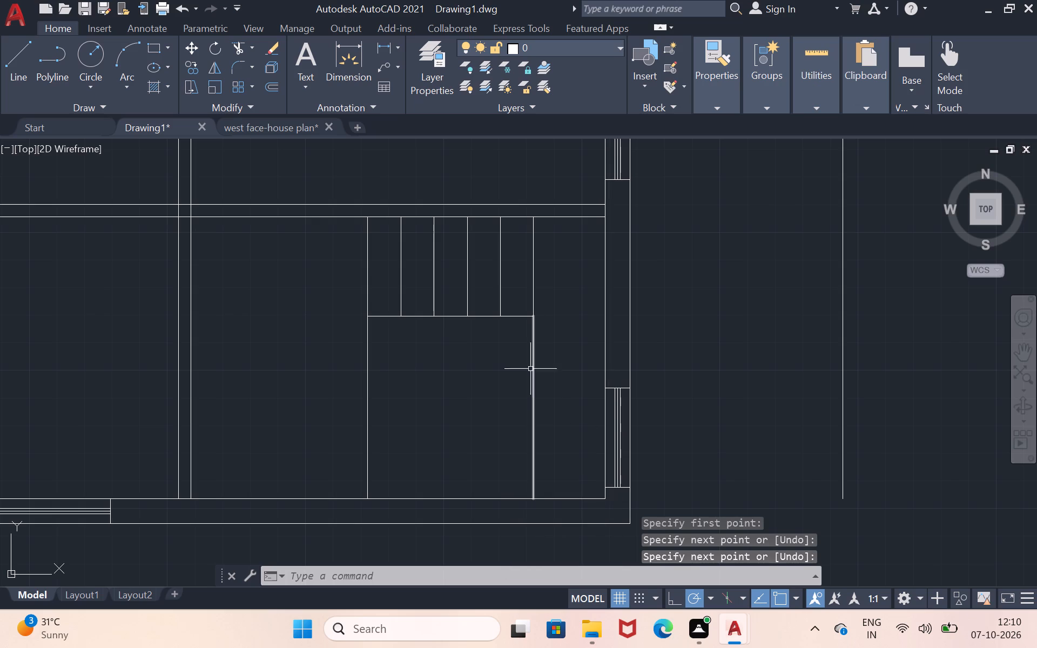
Draw a 1' line west along the south wall's inner face from the foot of the staircase's new east line.
click(23, 78)
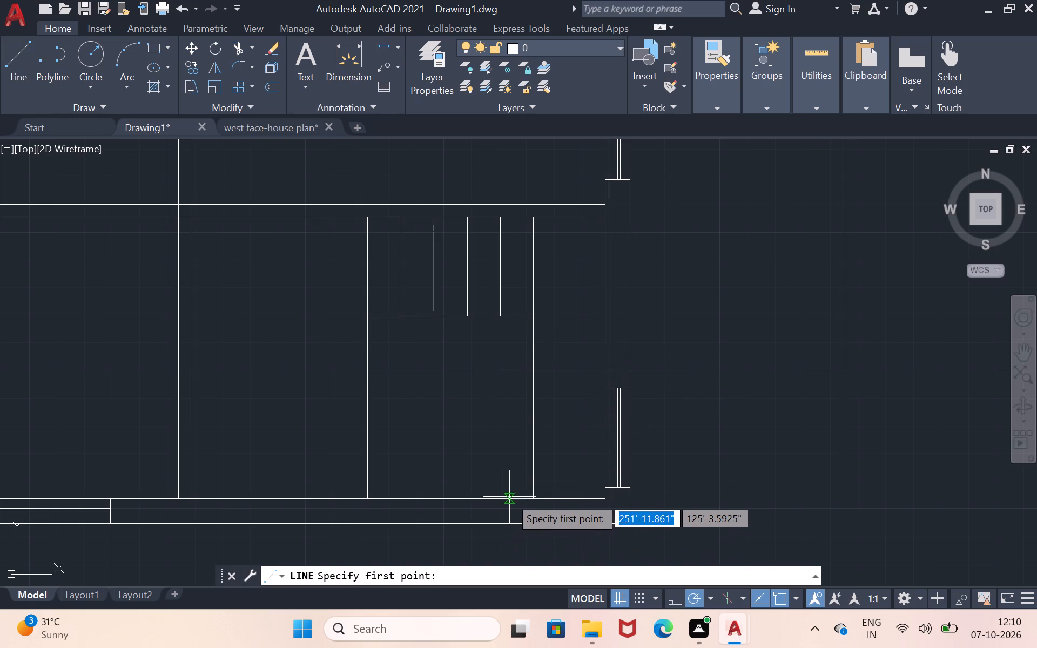
click(538, 500)
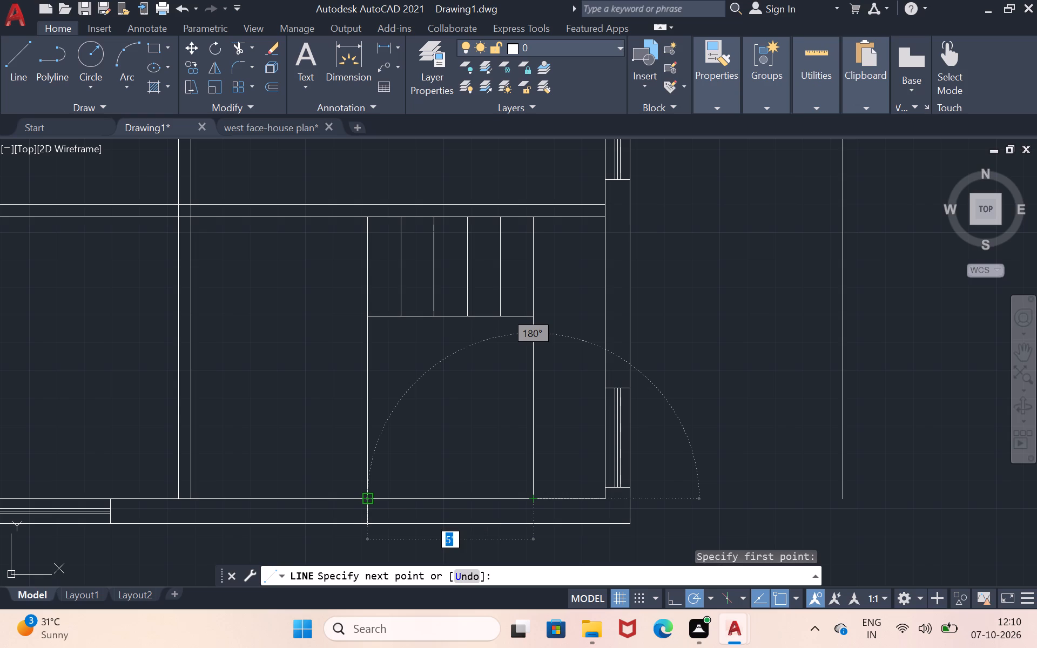
key(1)
key(apostrophe)
key(Return)
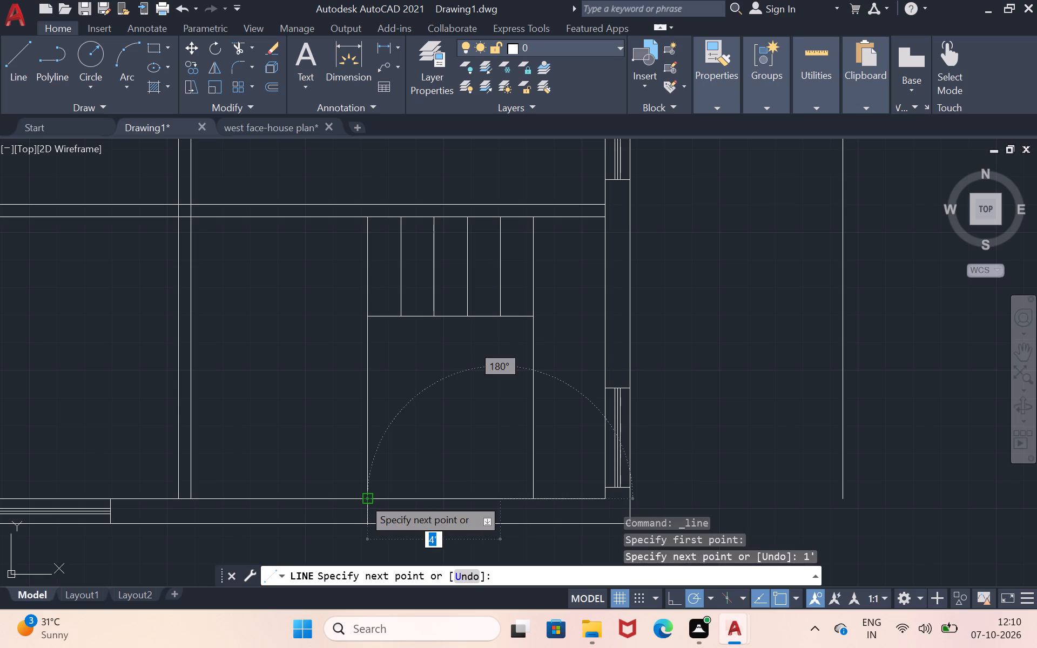
key(3)
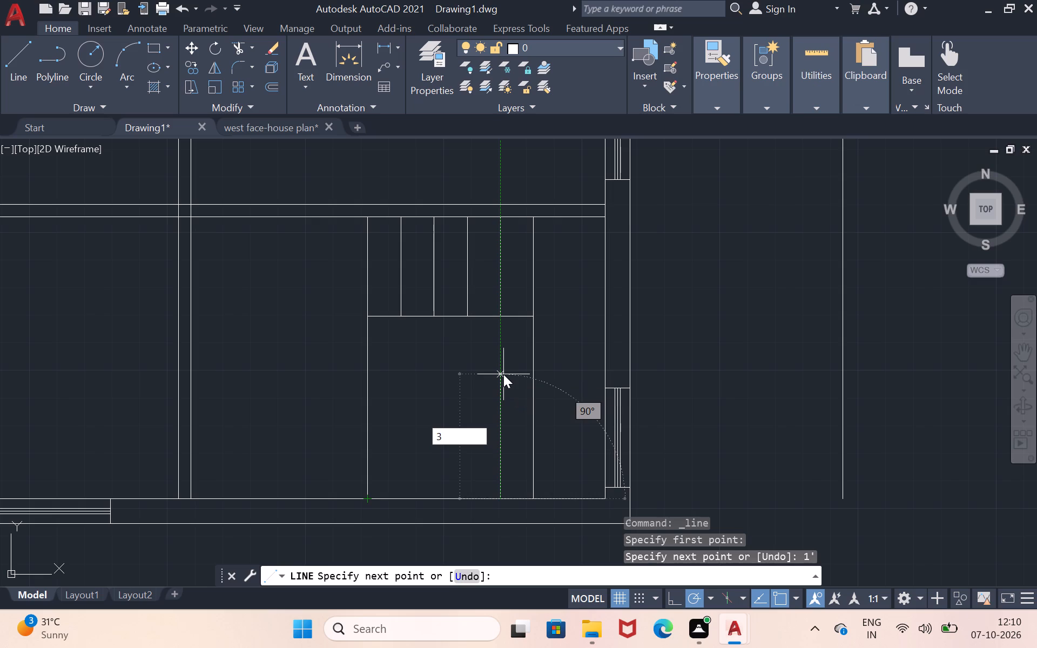
scroll(503, 374, down, 5)
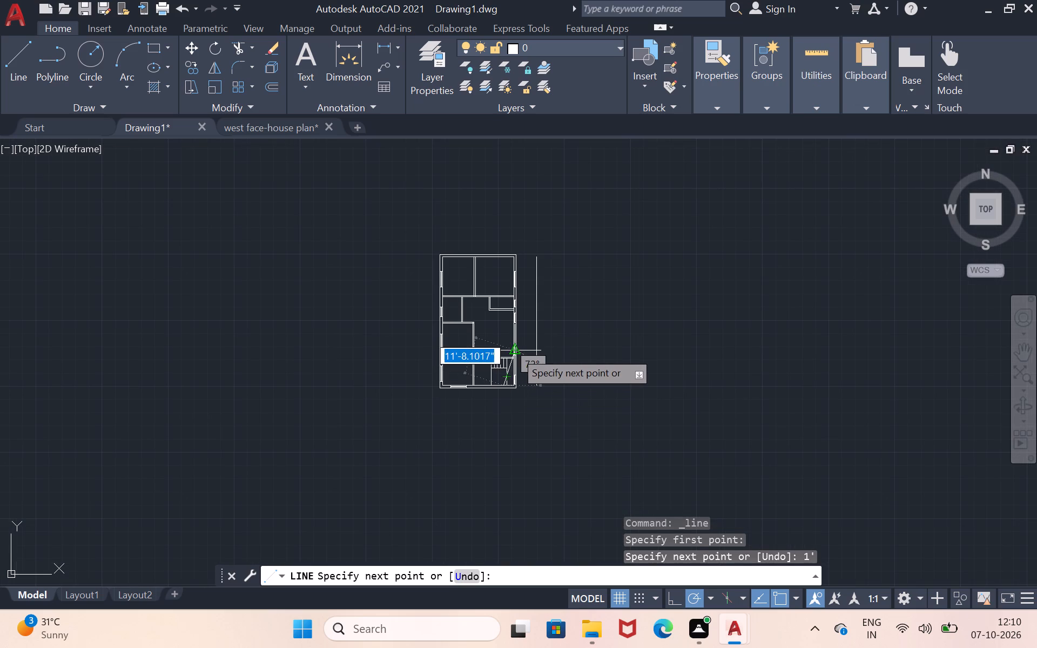
scroll(515, 351, up, 3)
key(Return)
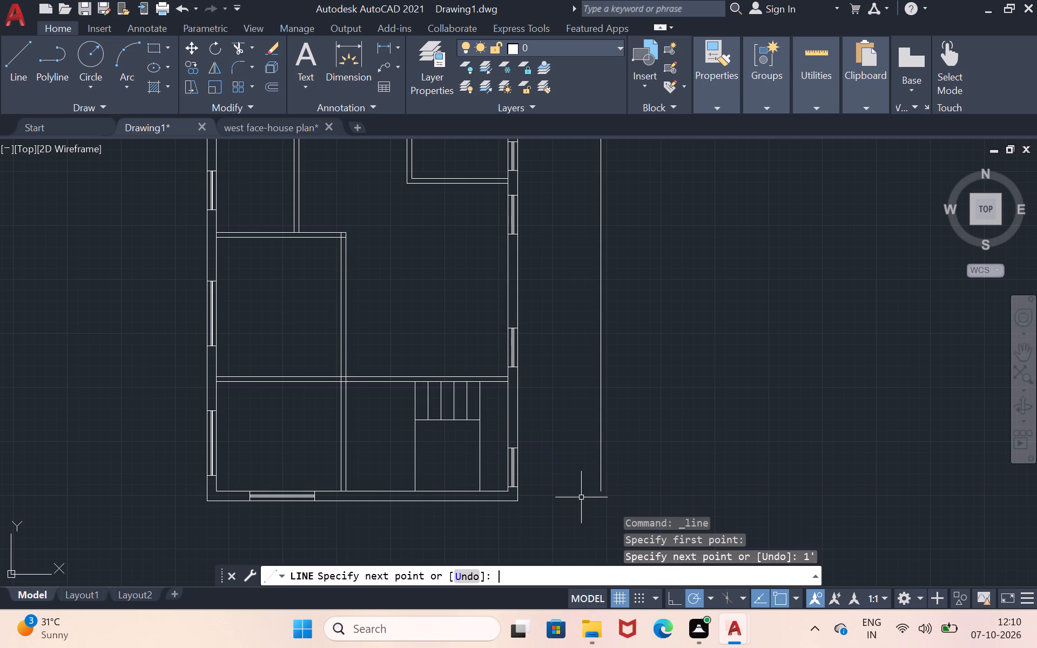
Erase the stray north-south line standing east of the house outline.
click(601, 332)
right_click(601, 332)
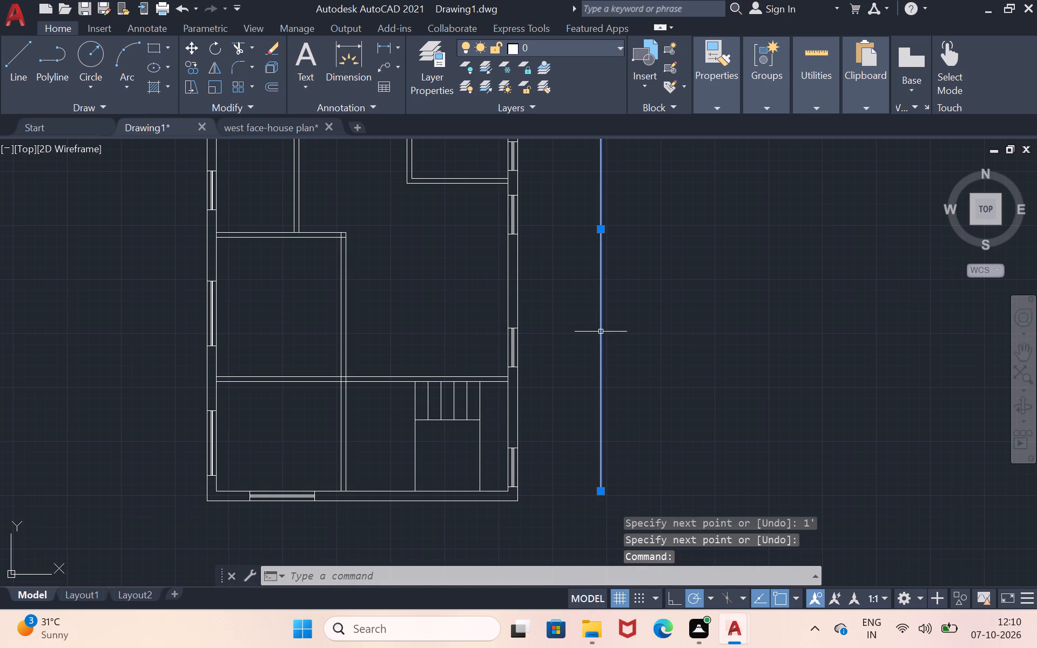
click(639, 302)
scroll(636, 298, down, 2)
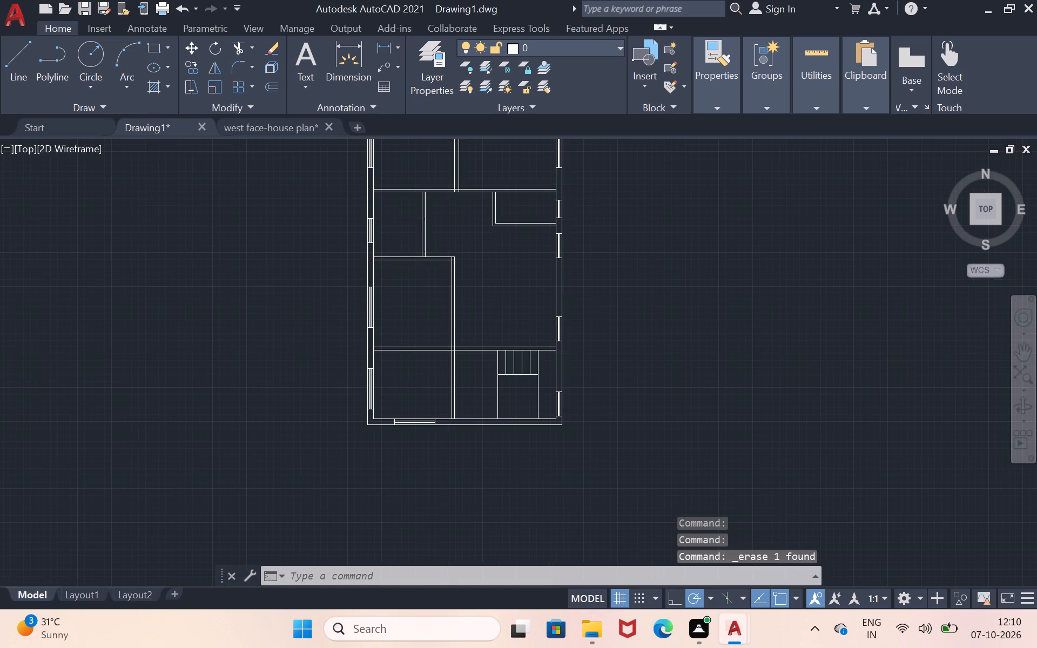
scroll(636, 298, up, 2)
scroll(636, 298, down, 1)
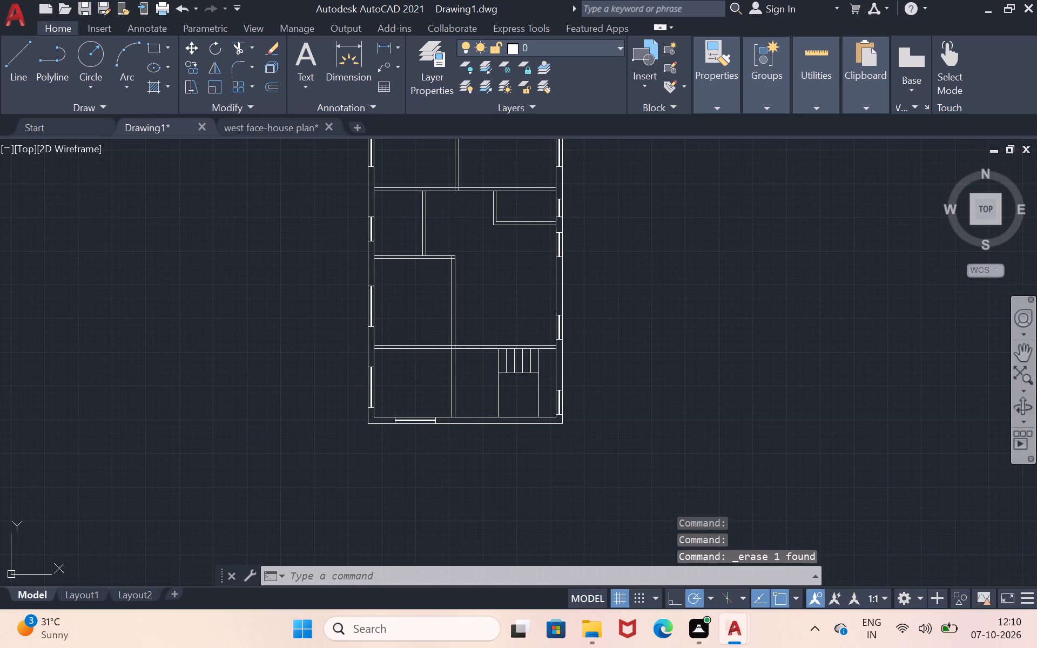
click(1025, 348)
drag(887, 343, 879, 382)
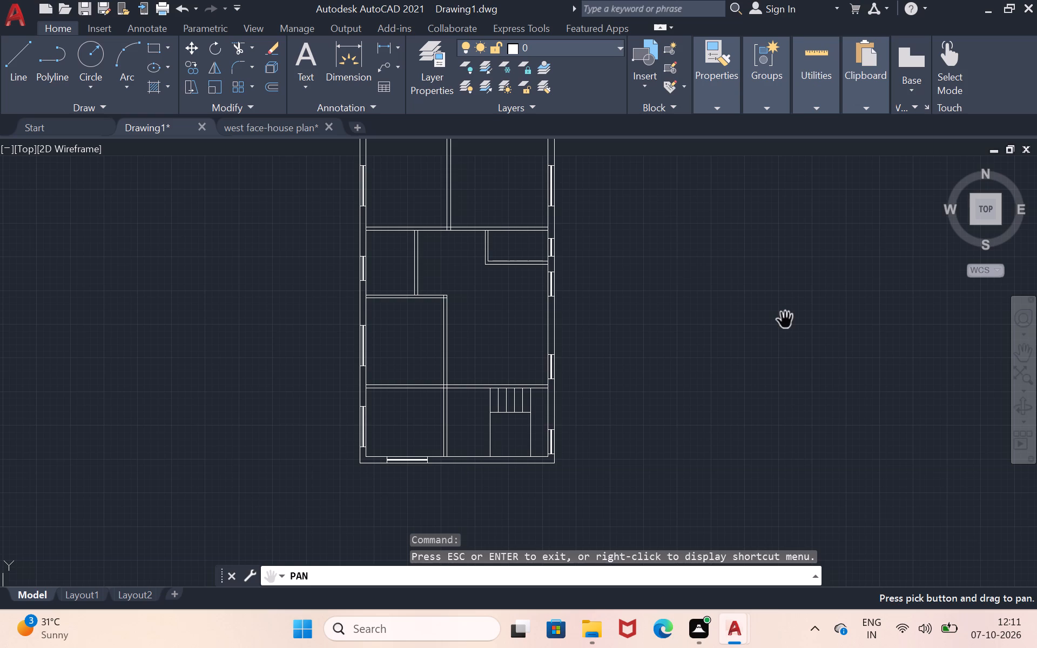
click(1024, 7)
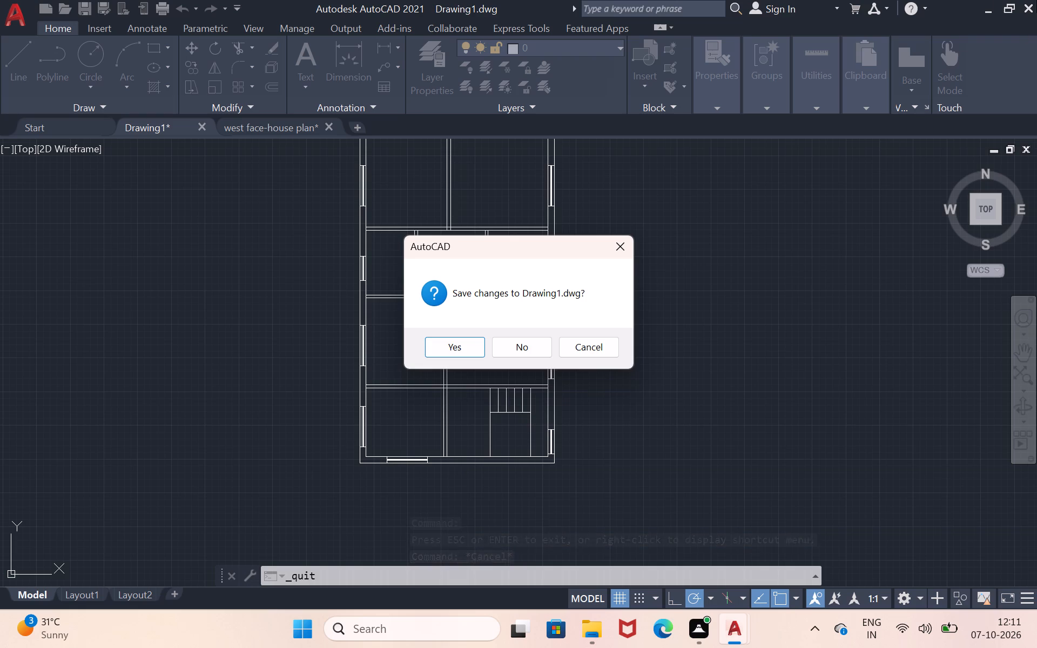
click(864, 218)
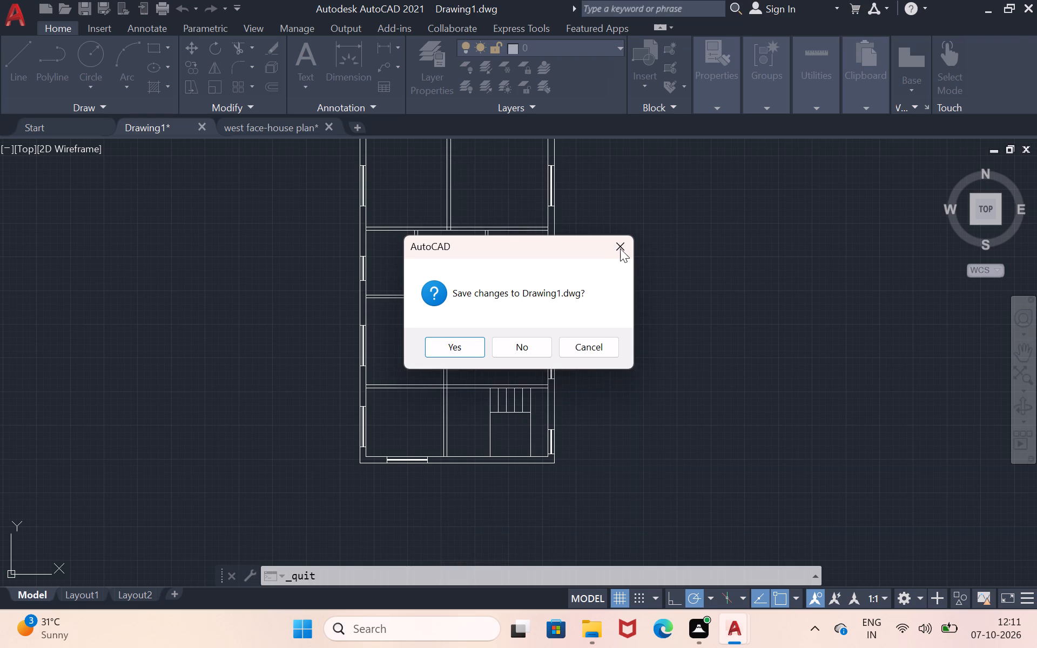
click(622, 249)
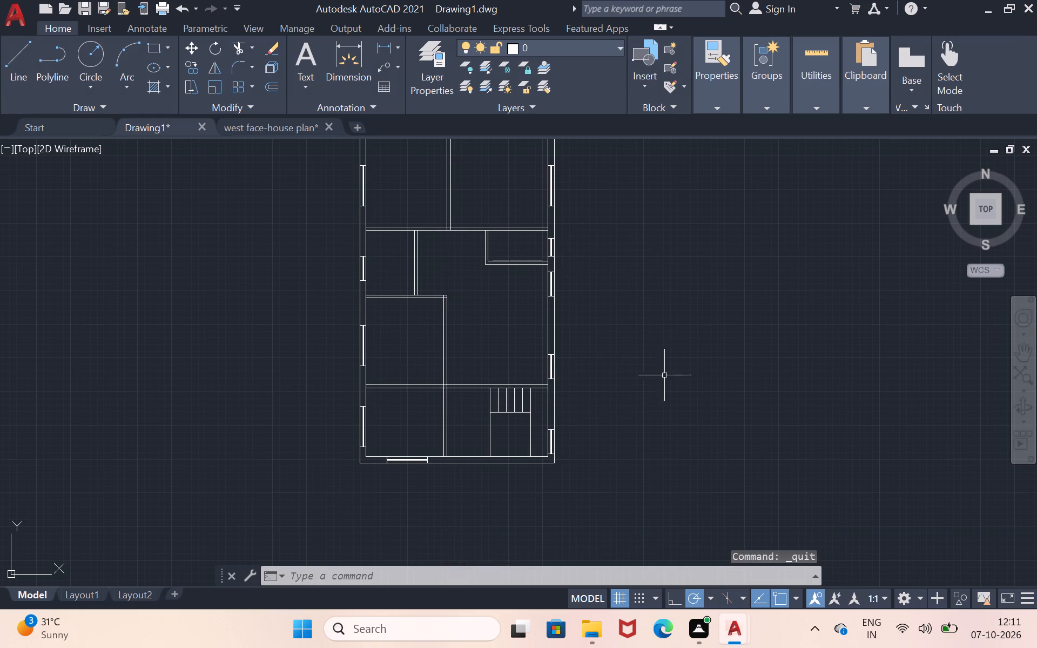
Draw a 3' riser north from the south wall, 1' west of the staircase's east line, and join its top east to that line.
scroll(482, 441, up, 2)
scroll(524, 452, up, 1)
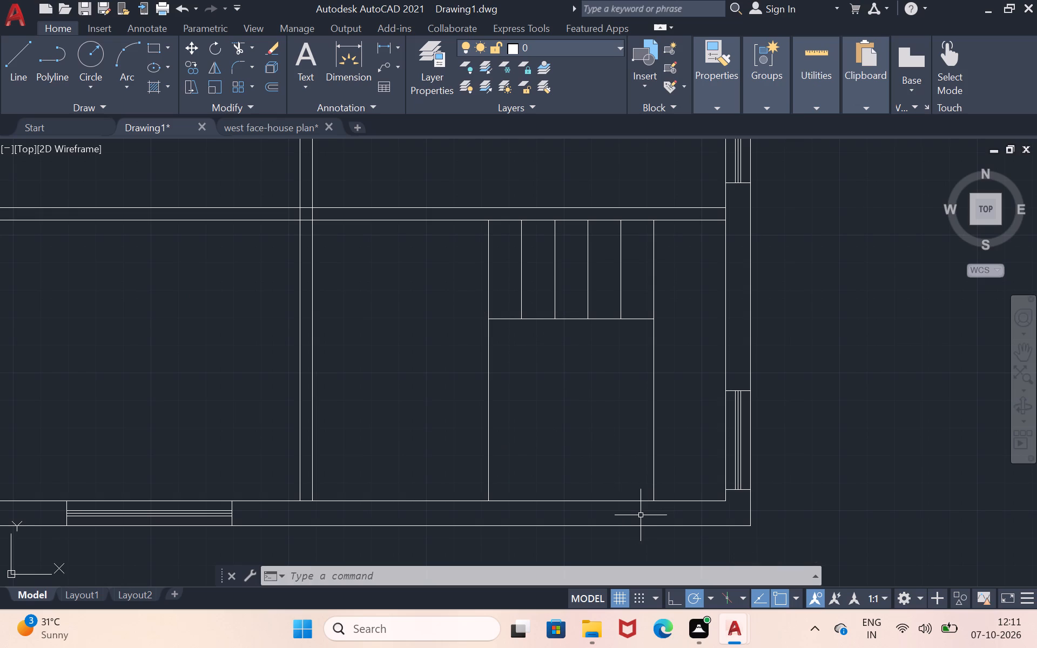
key(l)
key(shift+Return)
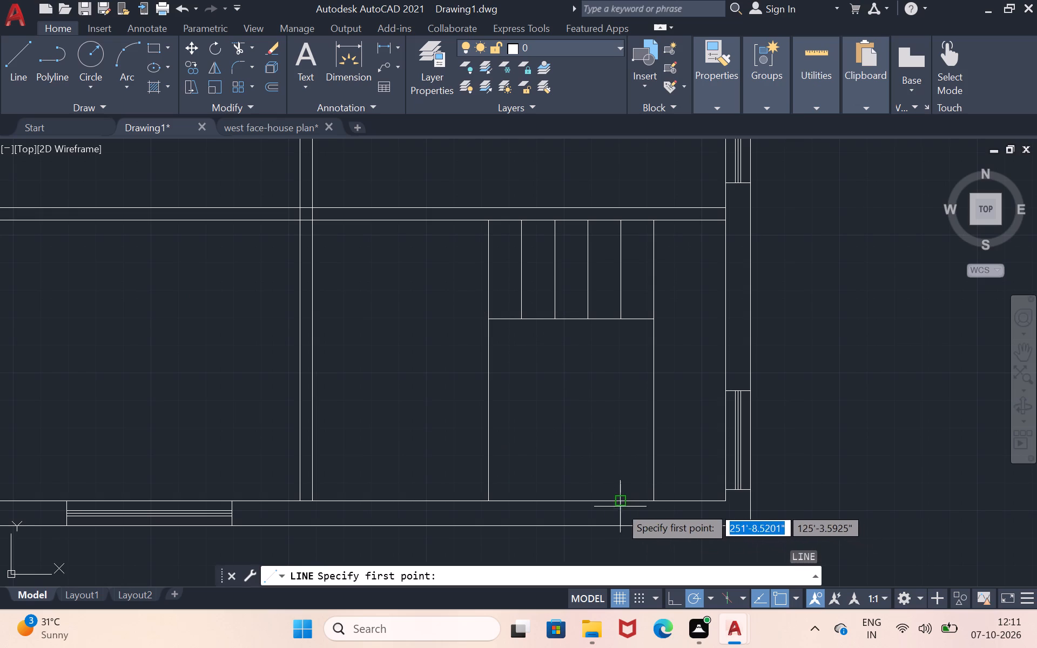
click(621, 502)
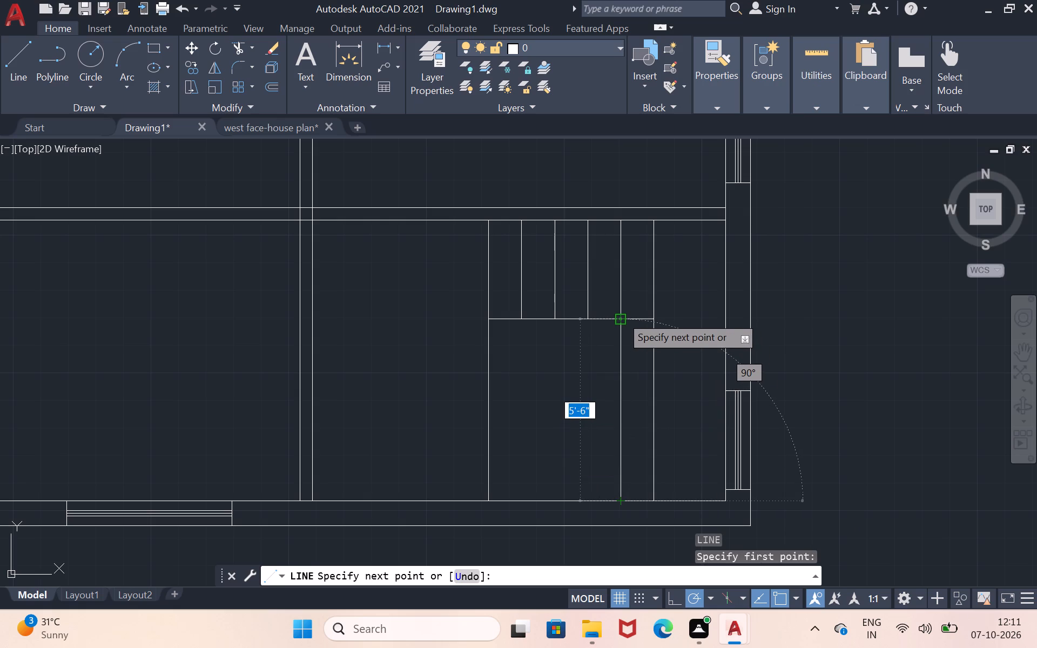
text(3')
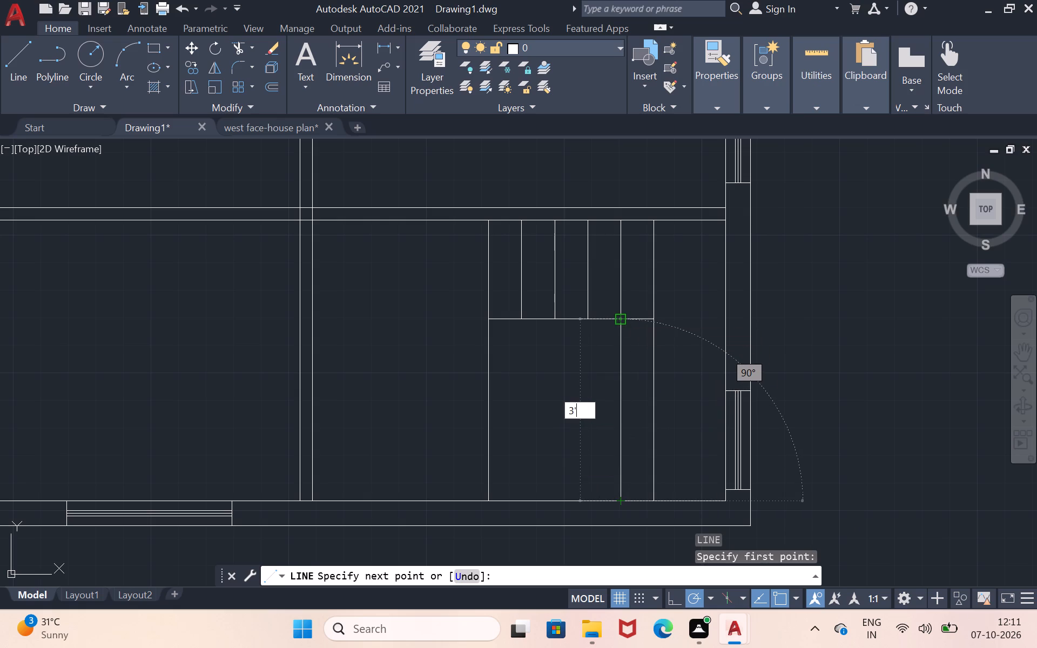
key(Return)
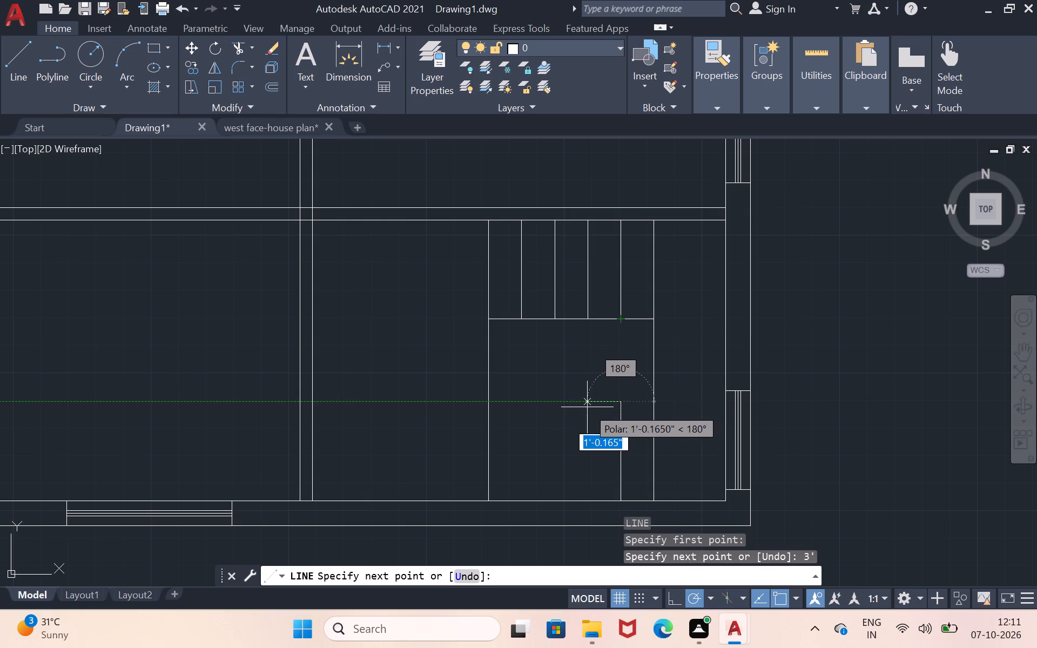
click(655, 401)
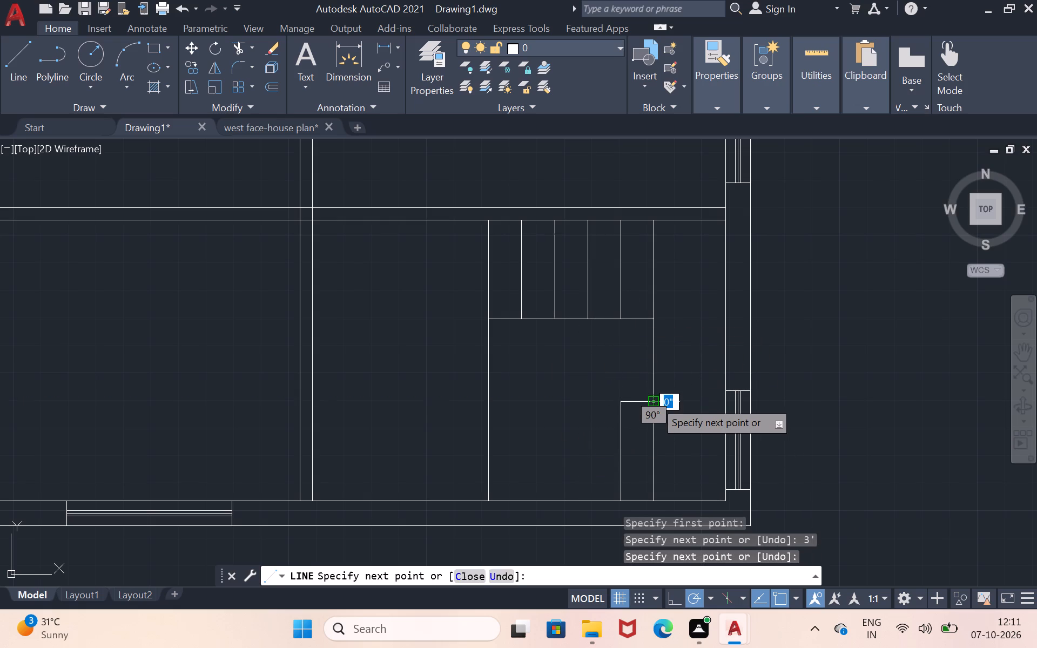
key(Return)
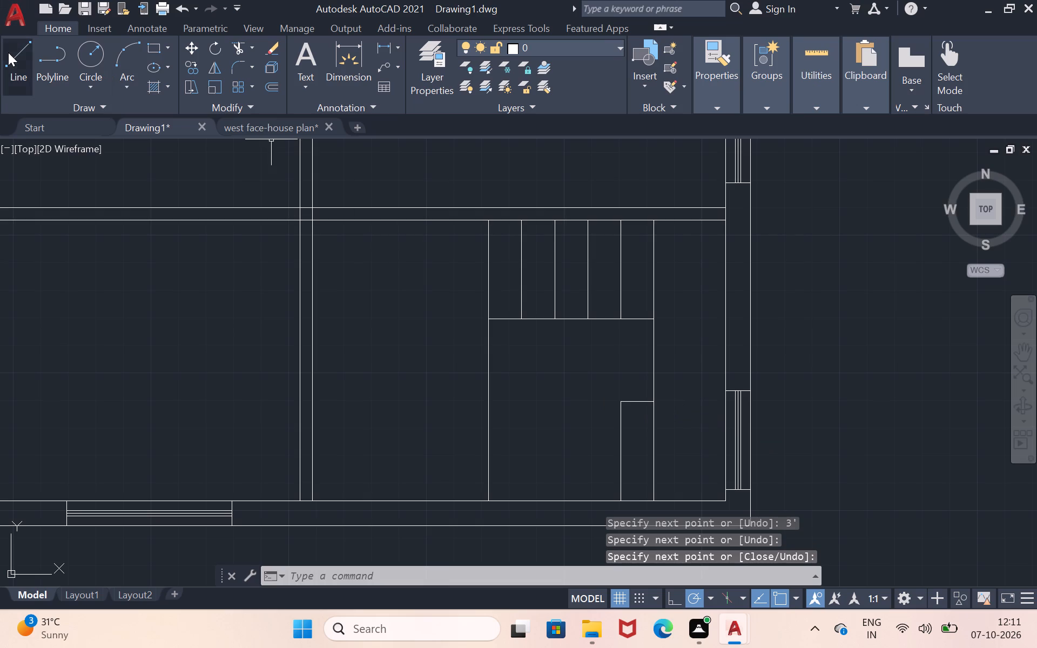
Extend the south flight's top edge 1' west from the first riser and draw the second riser down to the south wall.
click(8, 52)
click(621, 407)
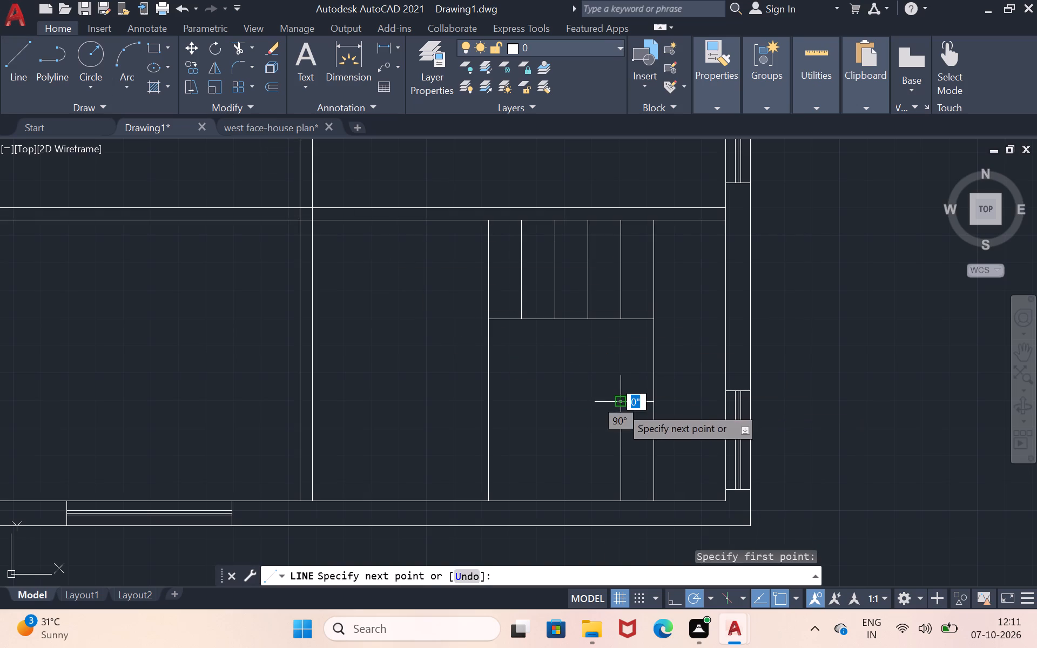
key(1)
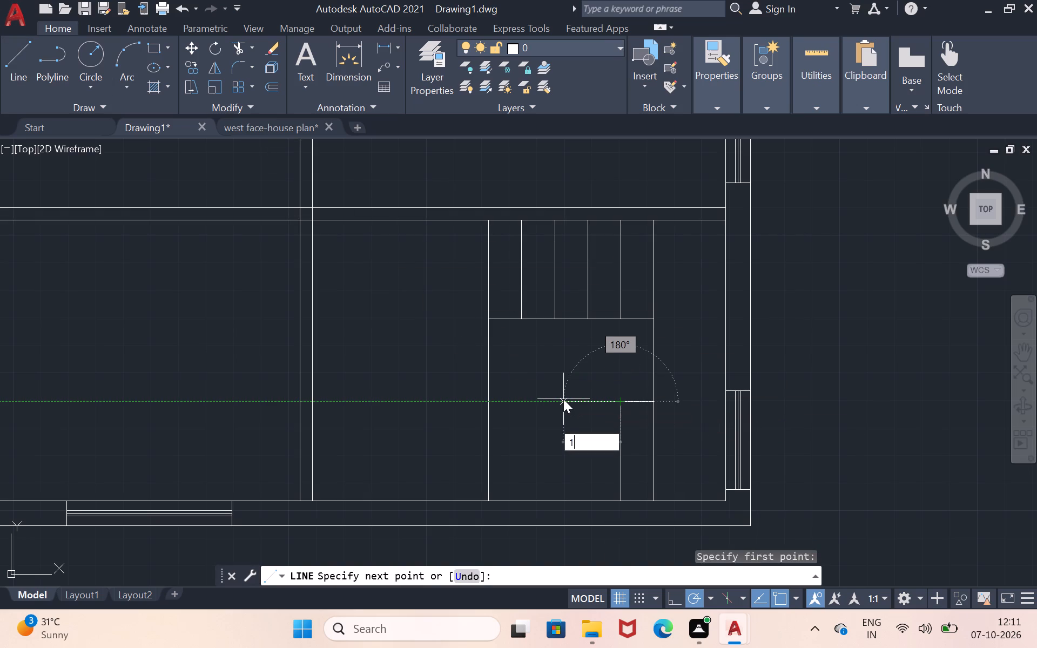
key(apostrophe)
key(Return)
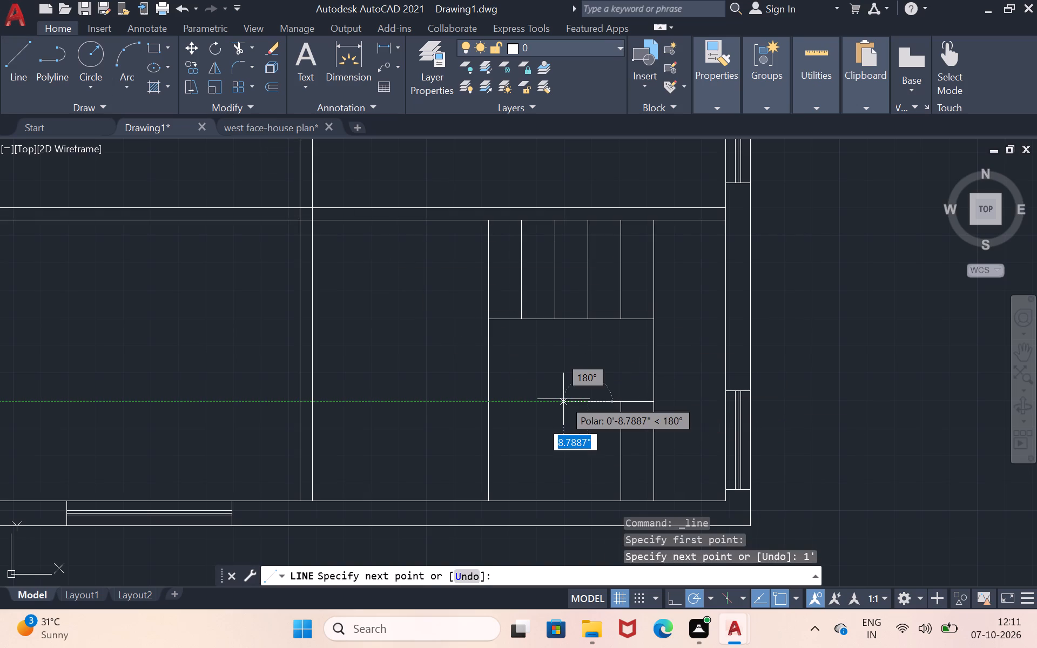
click(585, 505)
key(Return)
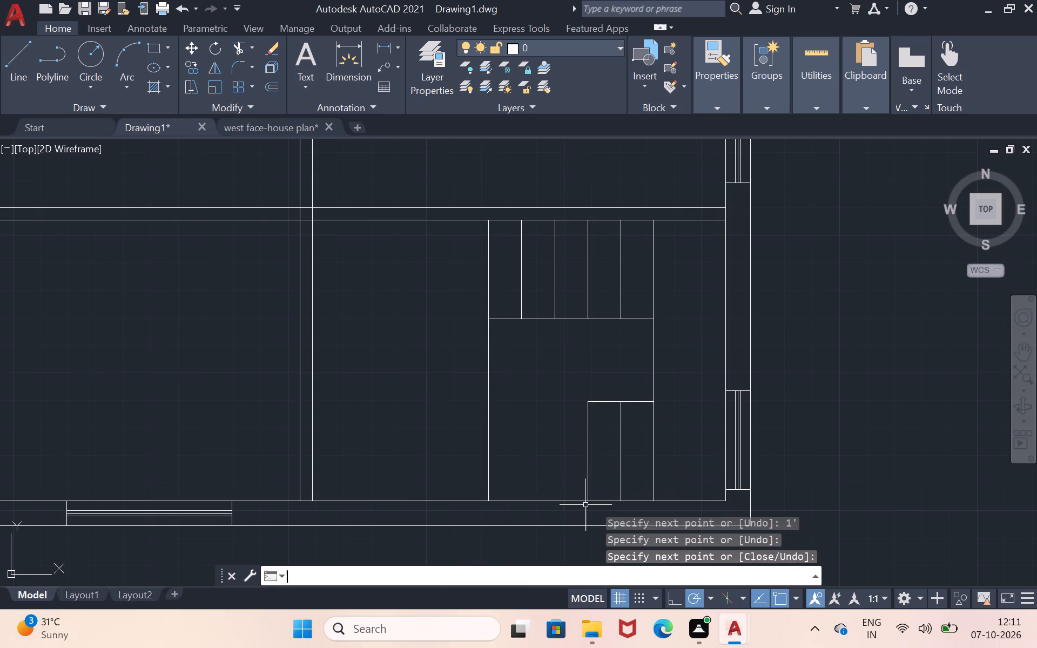
Extend the south flight's top edge another 1' west and draw the third riser down to the south wall.
click(8, 59)
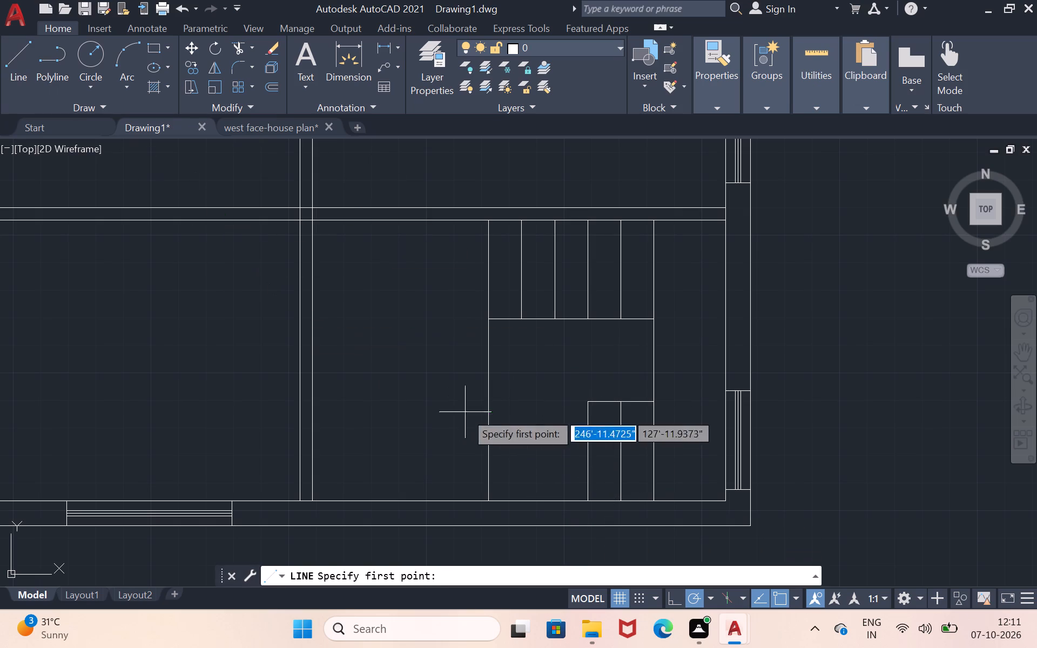
click(585, 402)
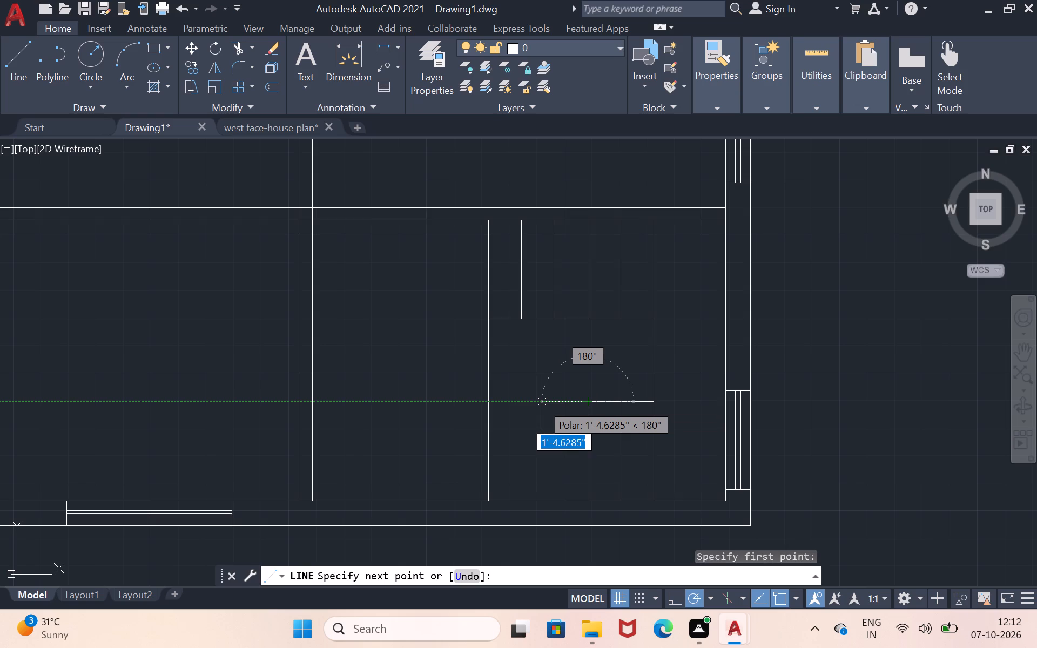
key(1)
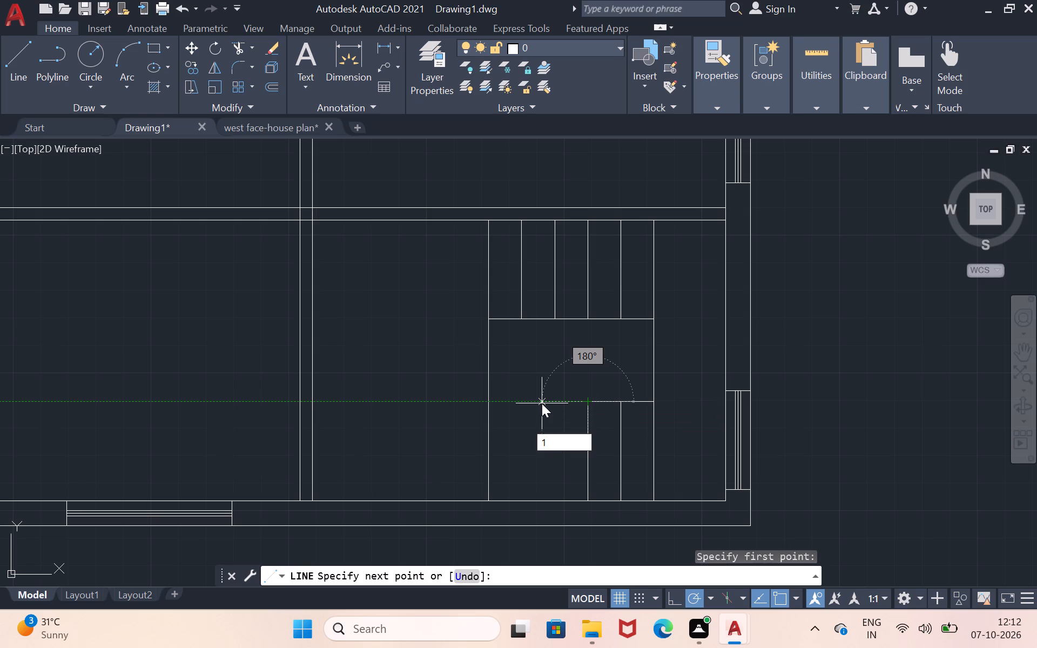
key(apostrophe)
key(Return)
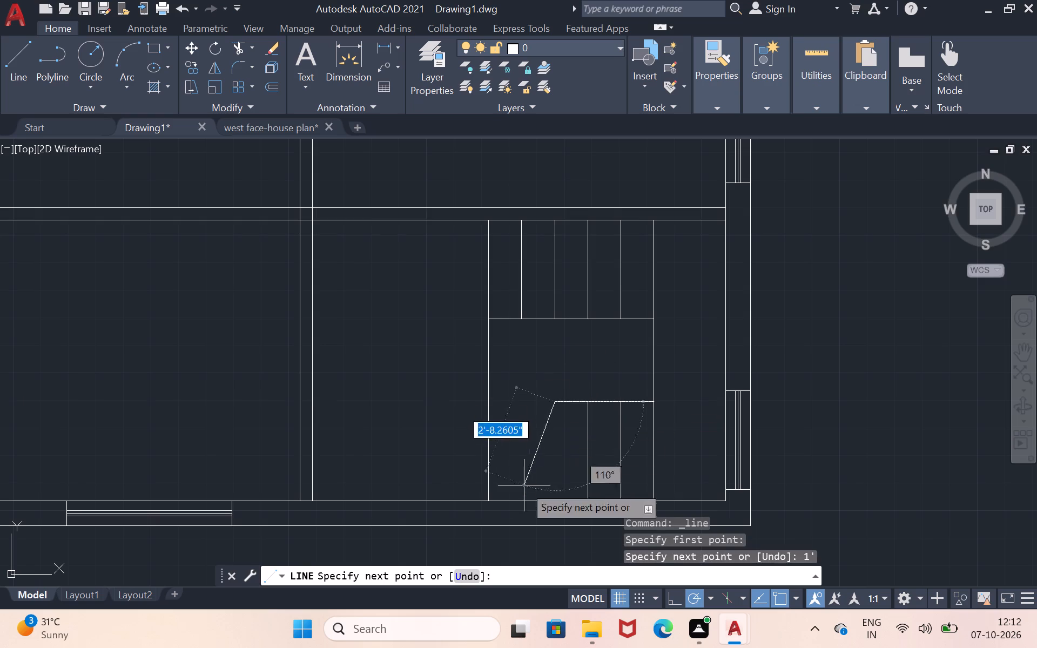
click(559, 498)
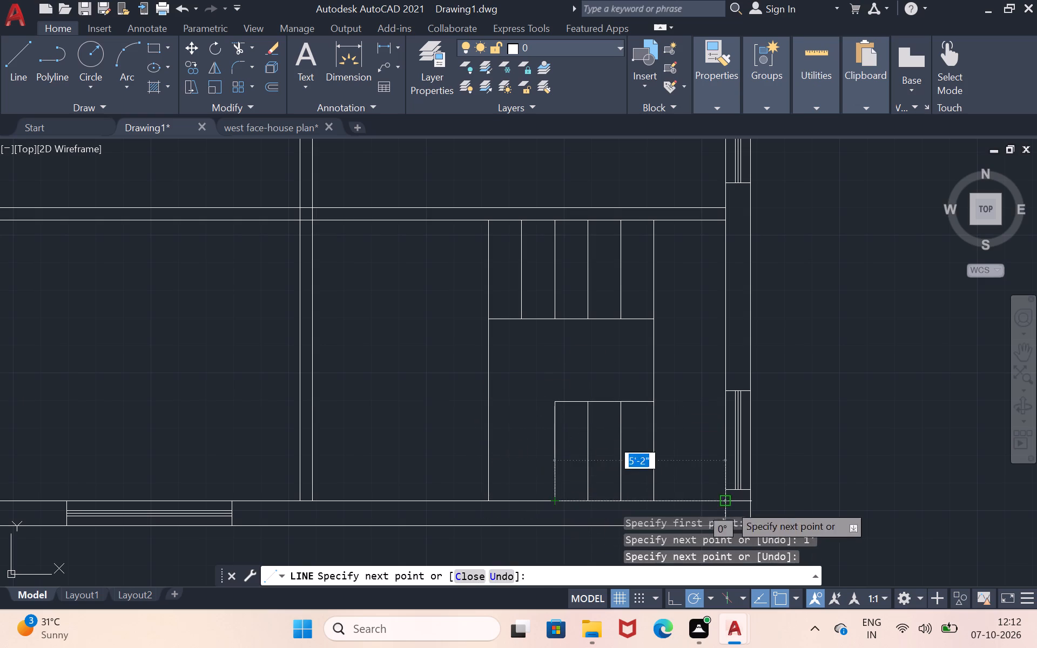
key(Return)
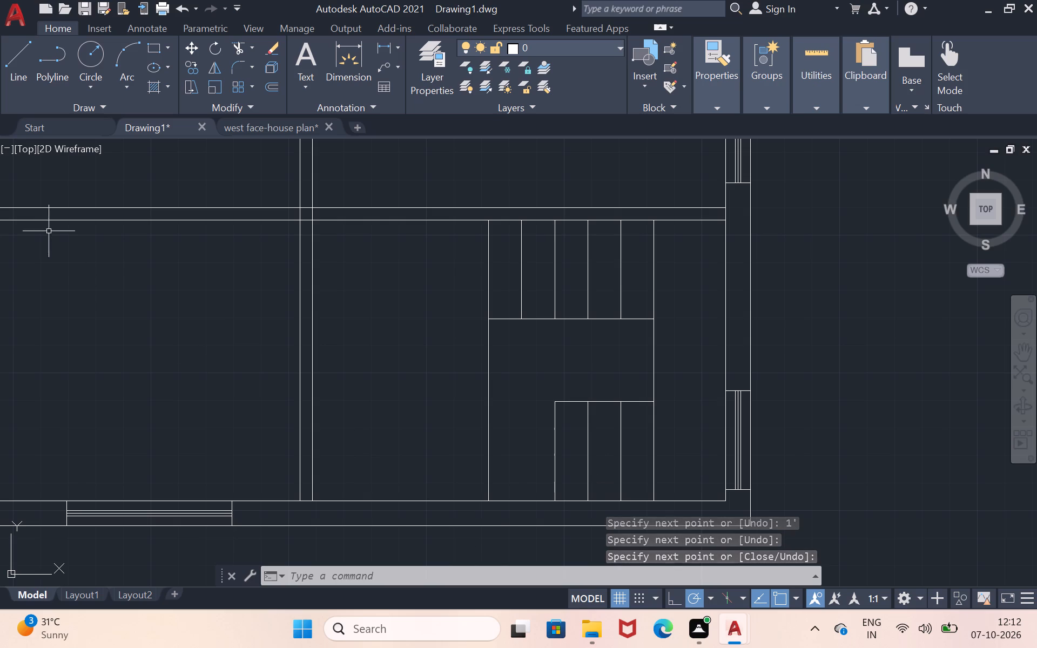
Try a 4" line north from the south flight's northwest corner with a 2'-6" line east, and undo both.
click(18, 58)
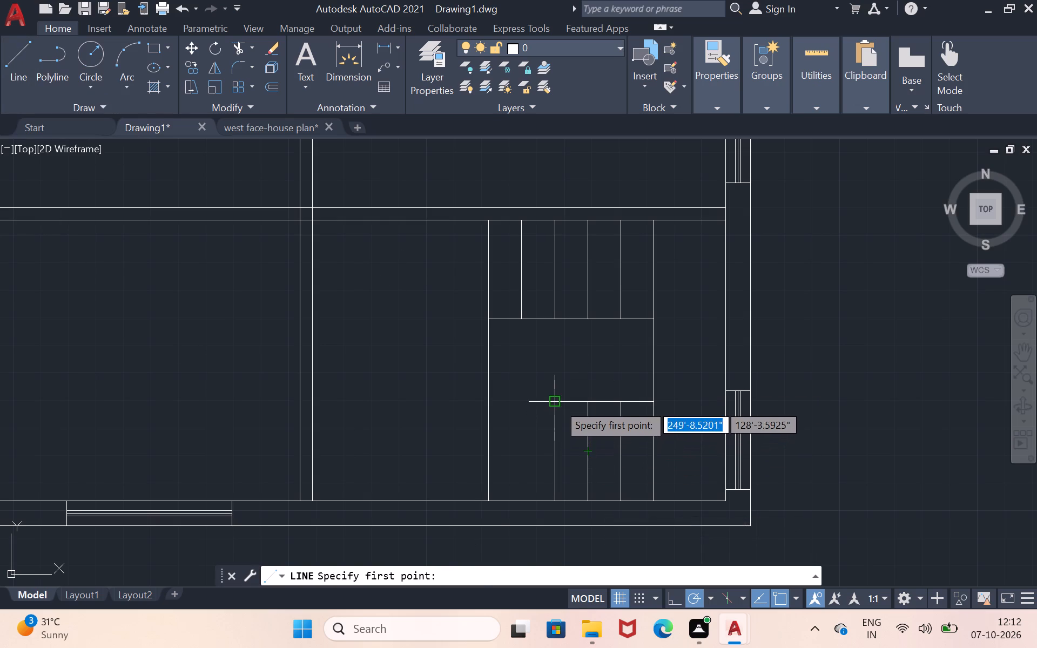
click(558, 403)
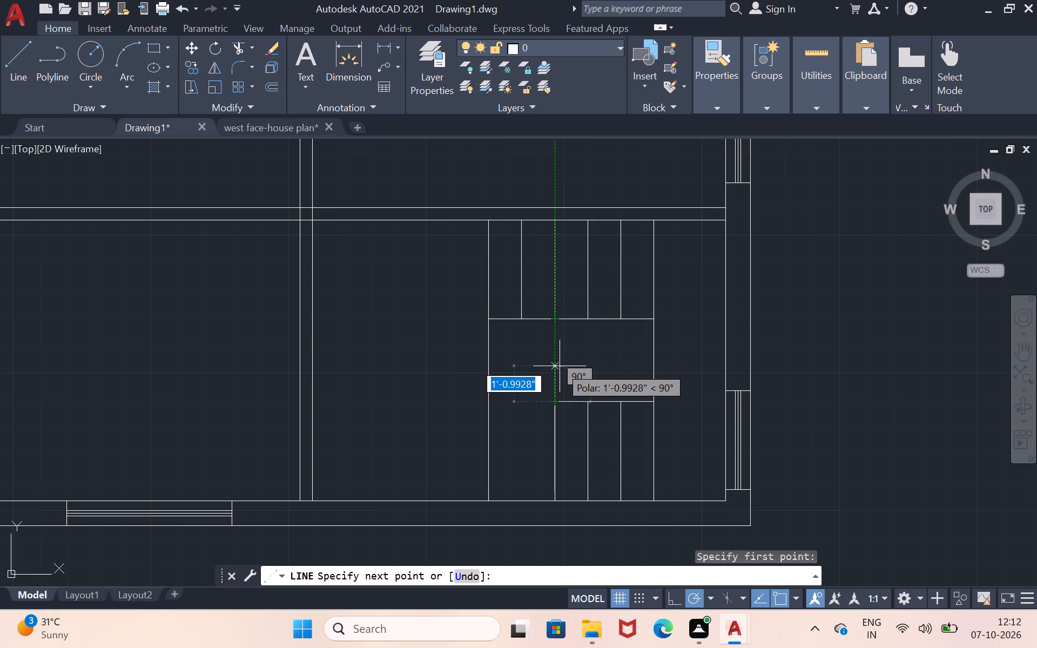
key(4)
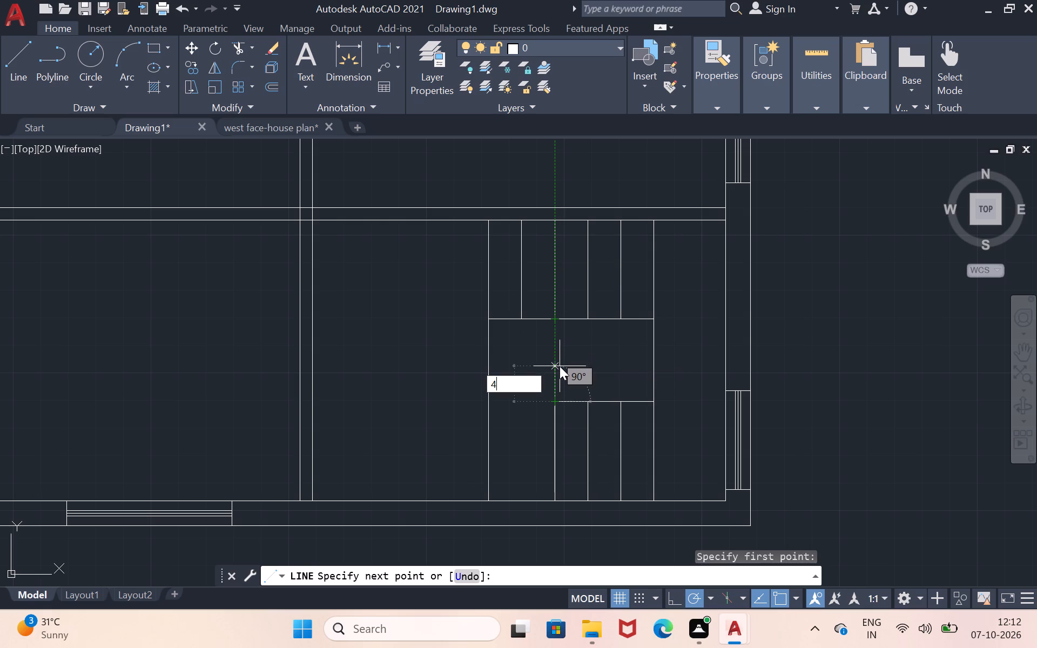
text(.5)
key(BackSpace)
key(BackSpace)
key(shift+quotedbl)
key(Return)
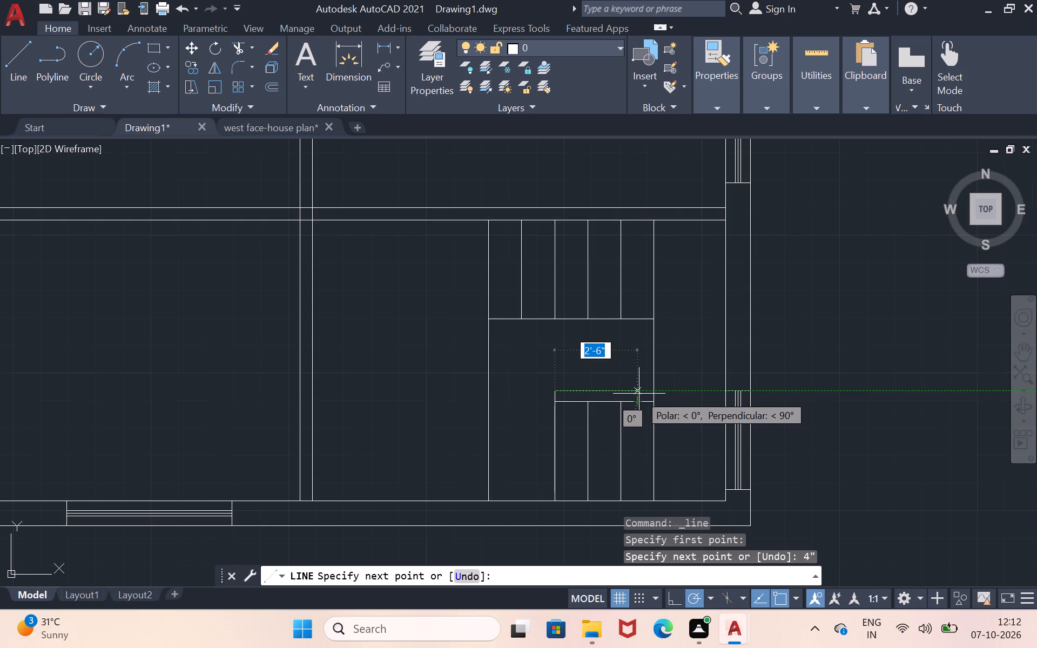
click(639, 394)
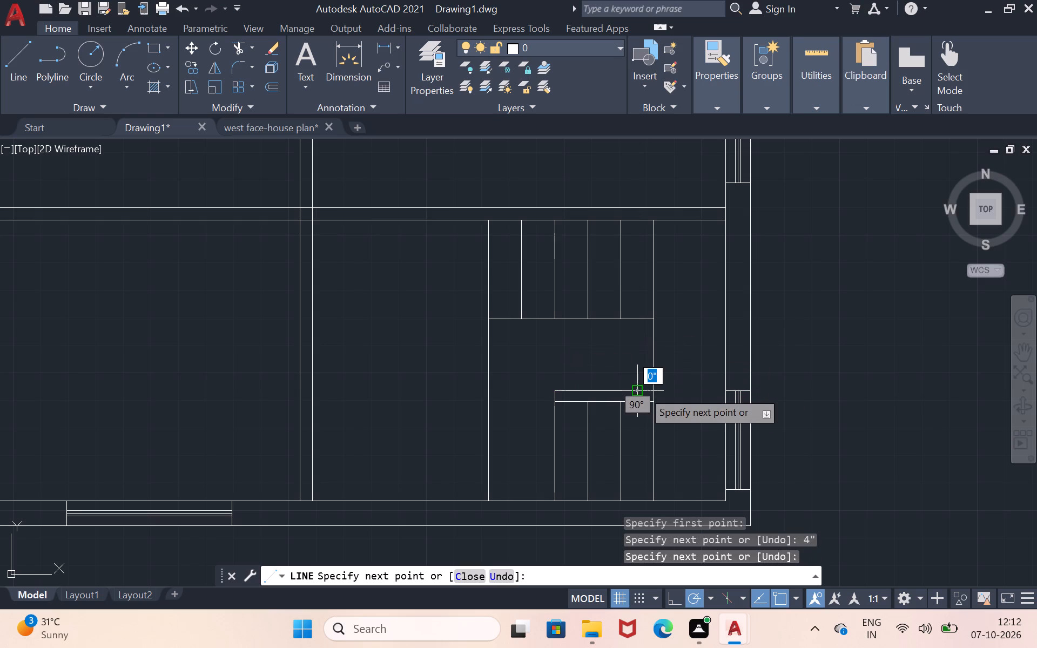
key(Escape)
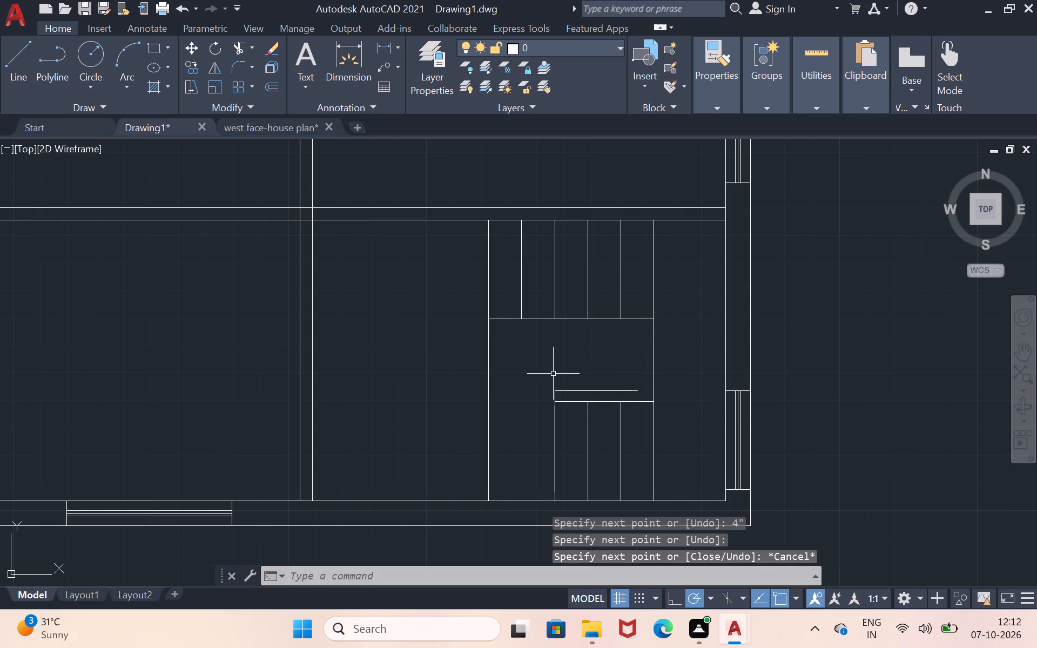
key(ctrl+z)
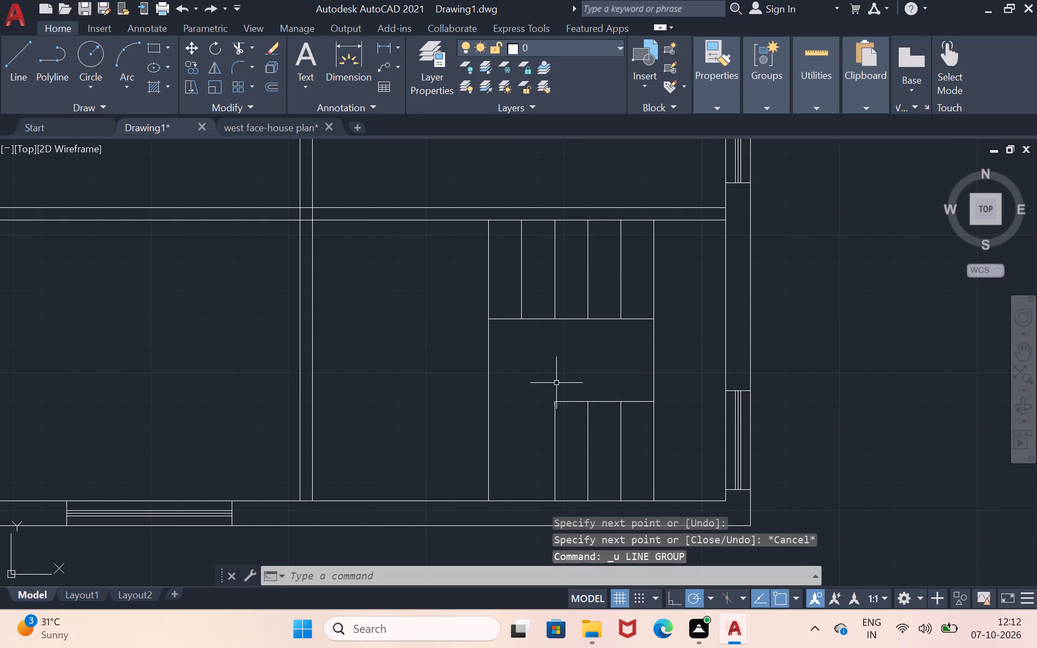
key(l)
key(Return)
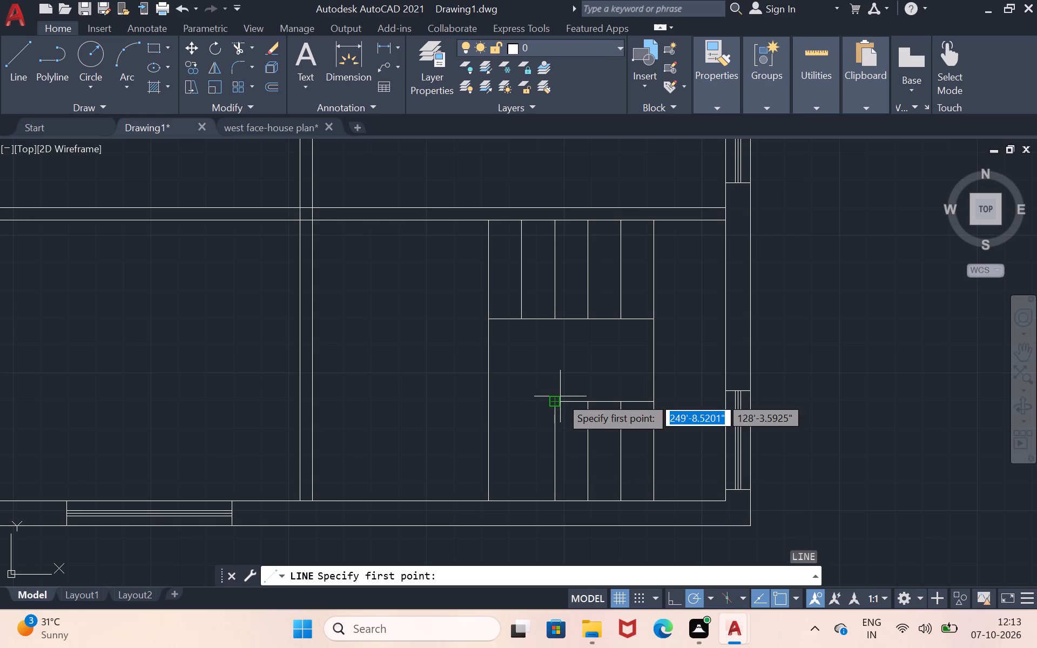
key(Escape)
Offset the three top edge segments of the south flight 4" to the north.
key(o)
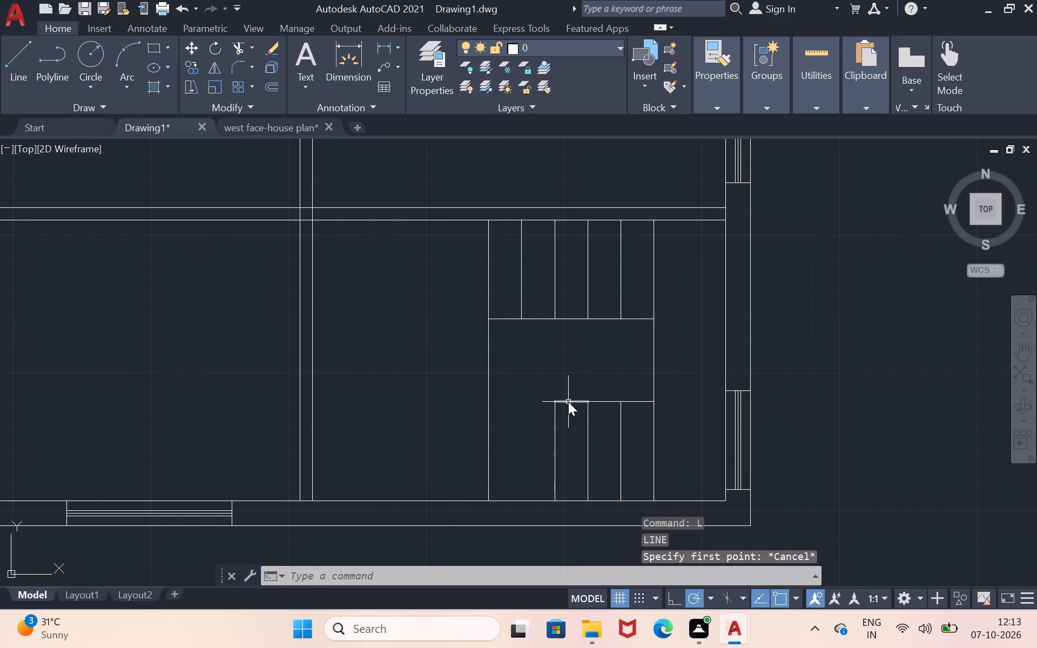
key(Return)
click(568, 401)
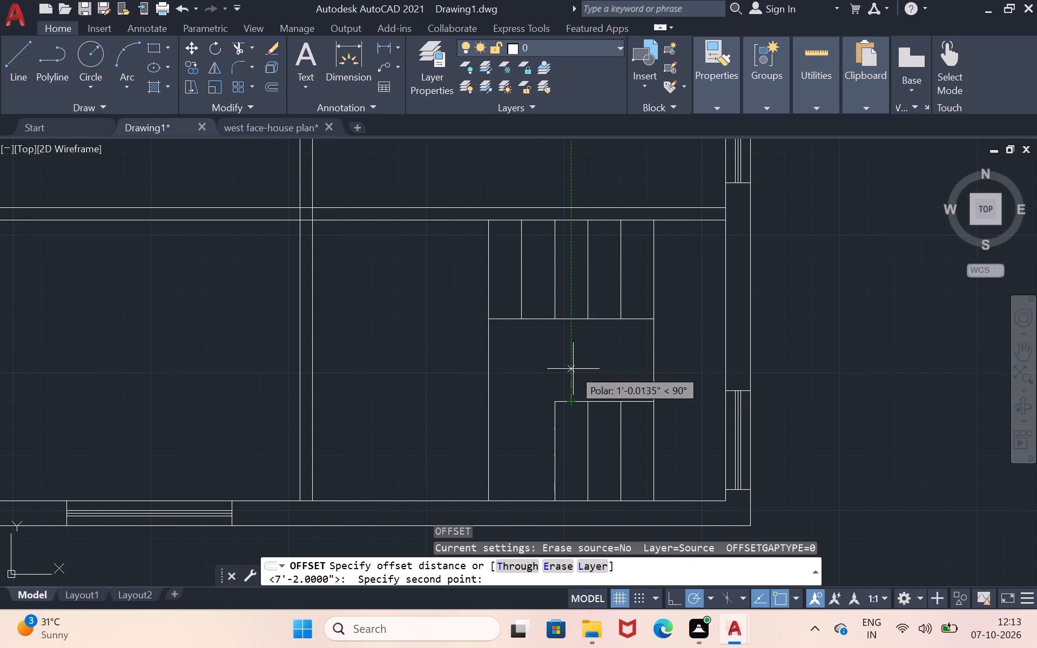
key(4)
key(shift+quotedbl)
key(Return)
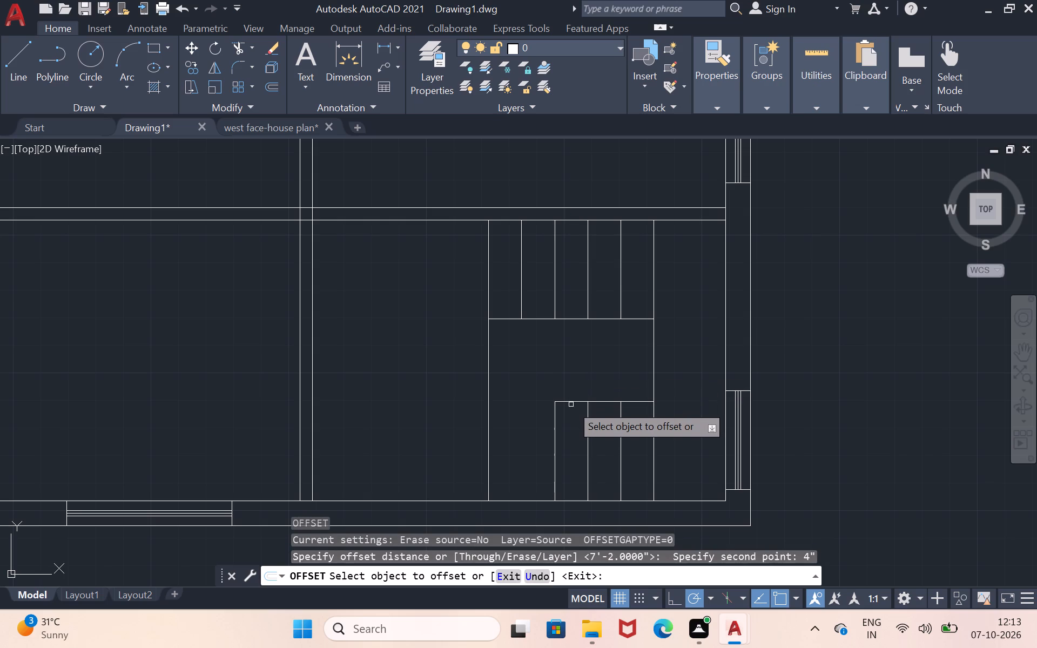
click(571, 402)
click(578, 389)
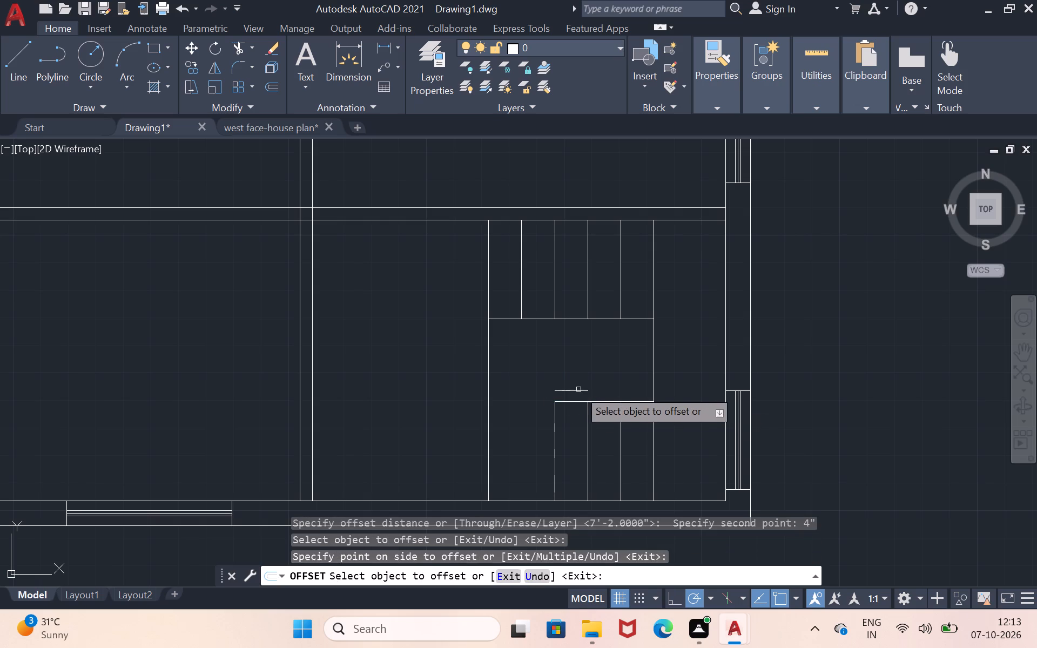
click(595, 402)
click(595, 393)
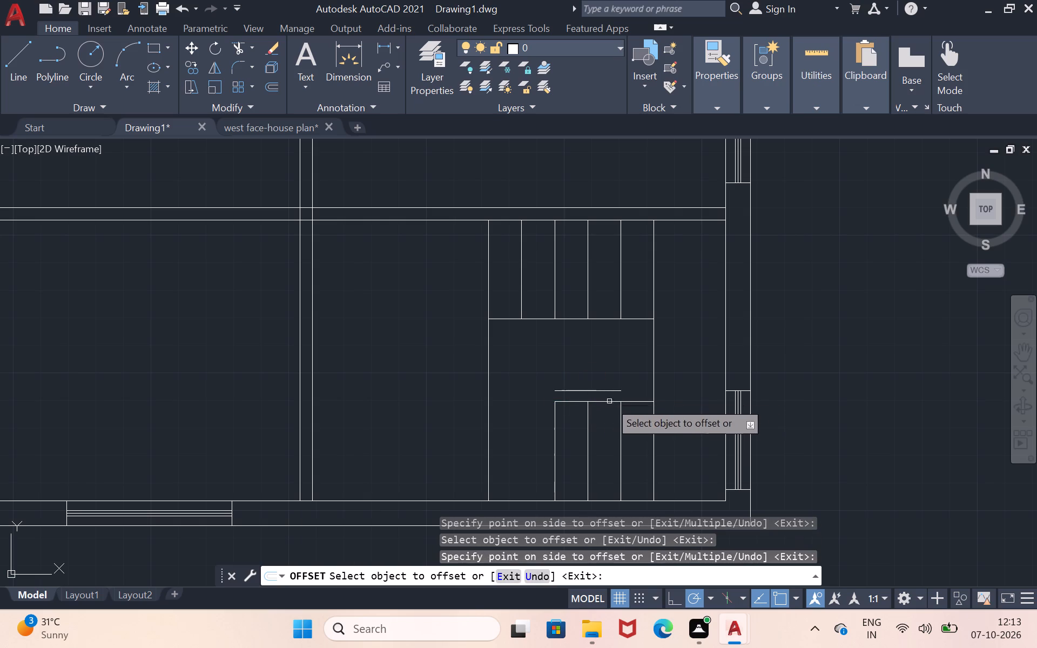
click(632, 402)
click(634, 389)
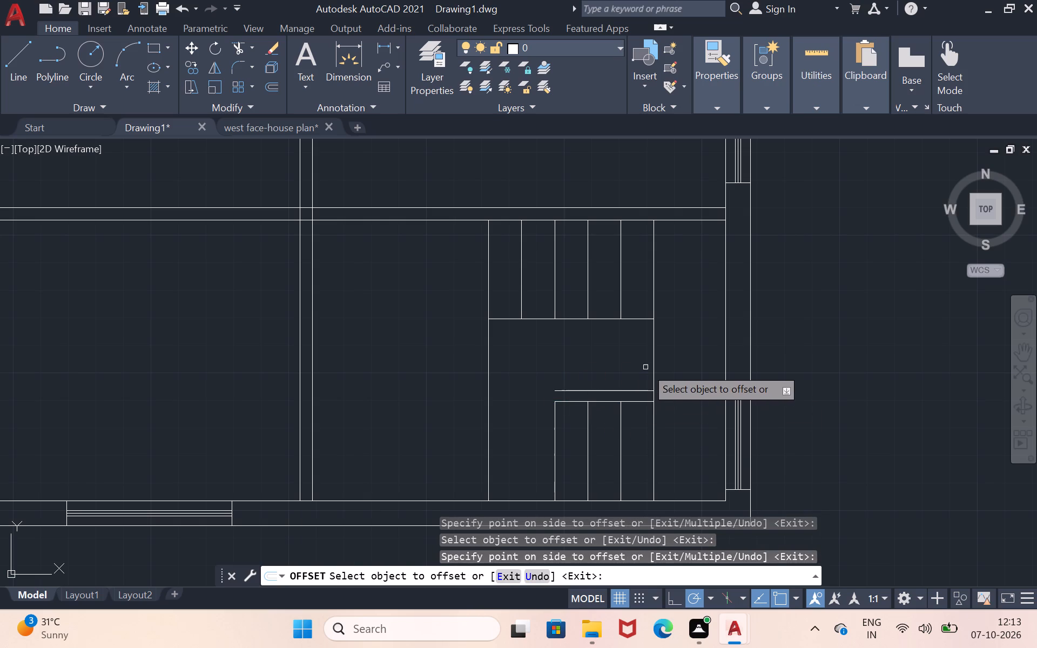
Offset the vertical edge joining the two stair flights 4" to the west.
click(654, 357)
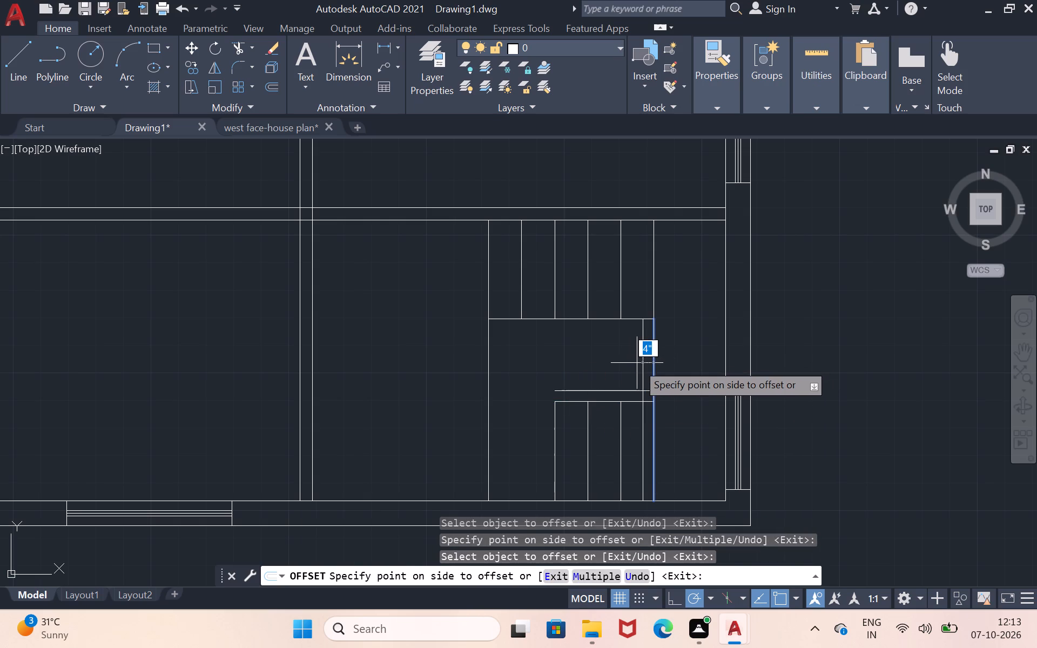
click(637, 363)
Offset the five bottom edge segments of the north flight 4" to the south.
click(621, 319)
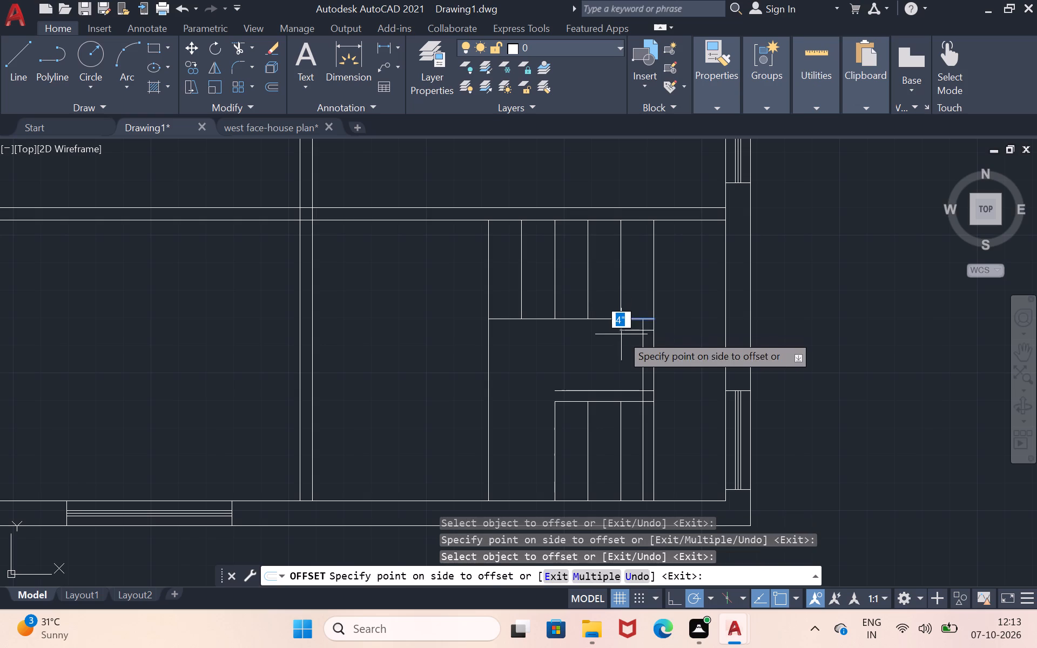
click(621, 334)
click(610, 321)
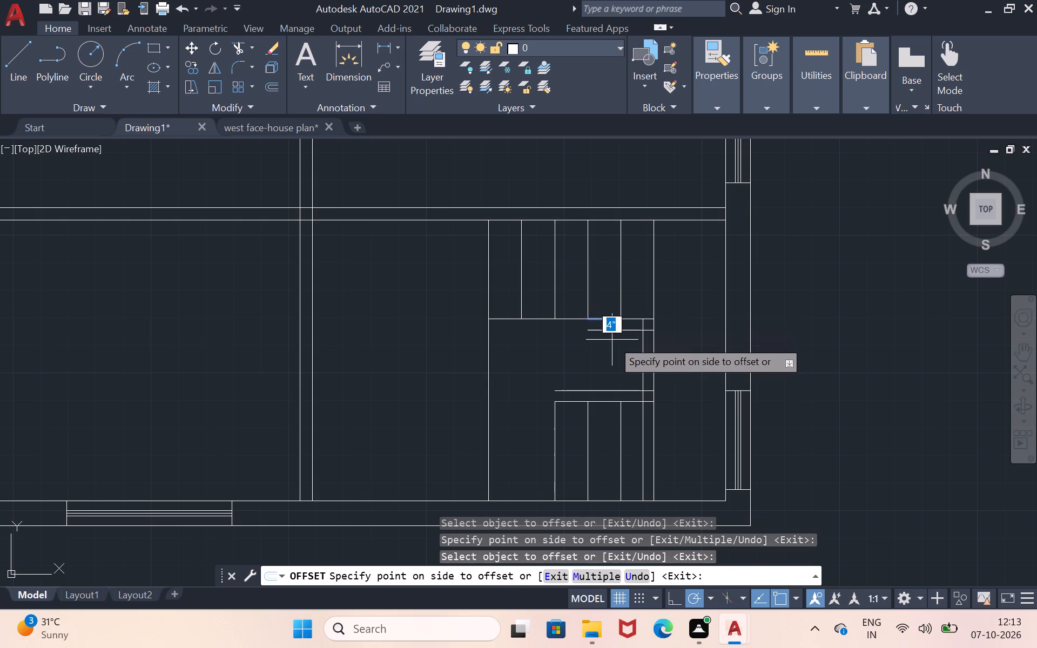
click(612, 340)
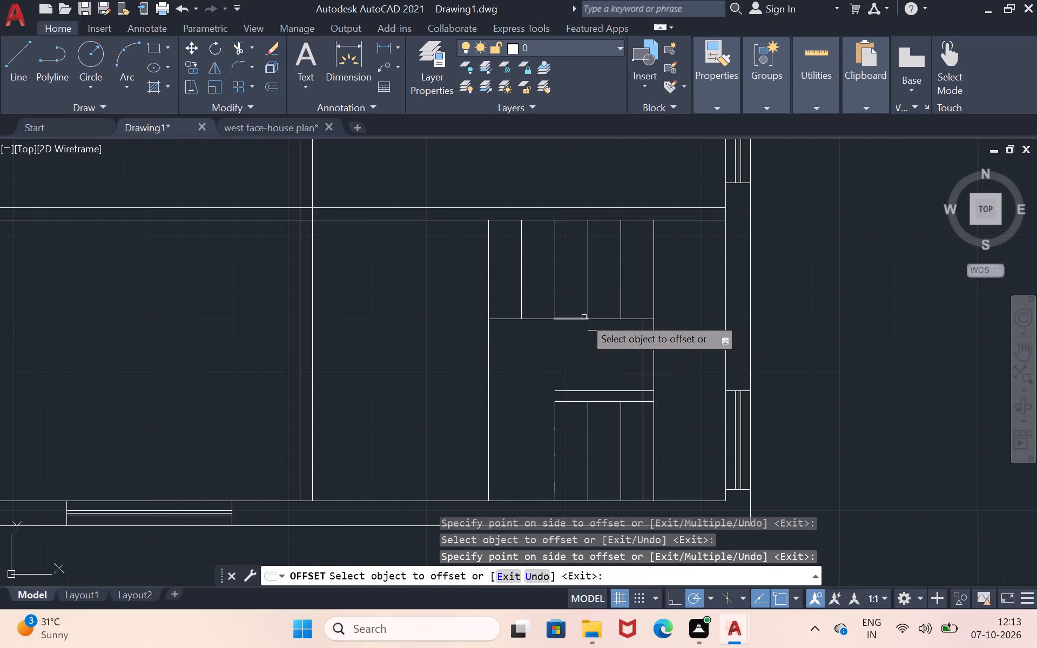
click(581, 321)
click(601, 360)
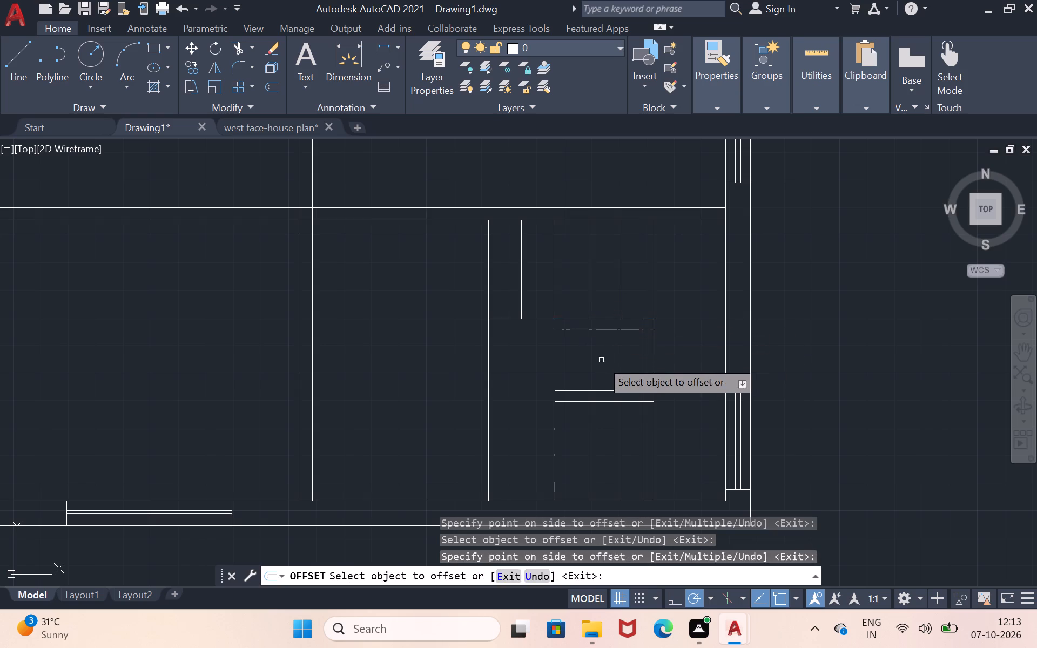
click(541, 322)
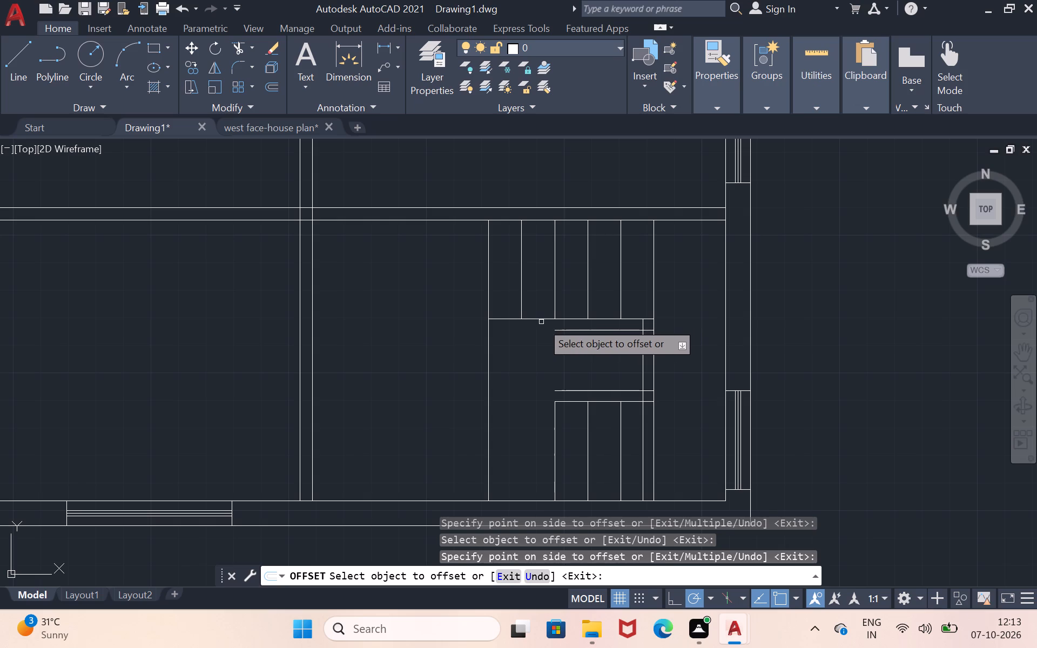
click(542, 319)
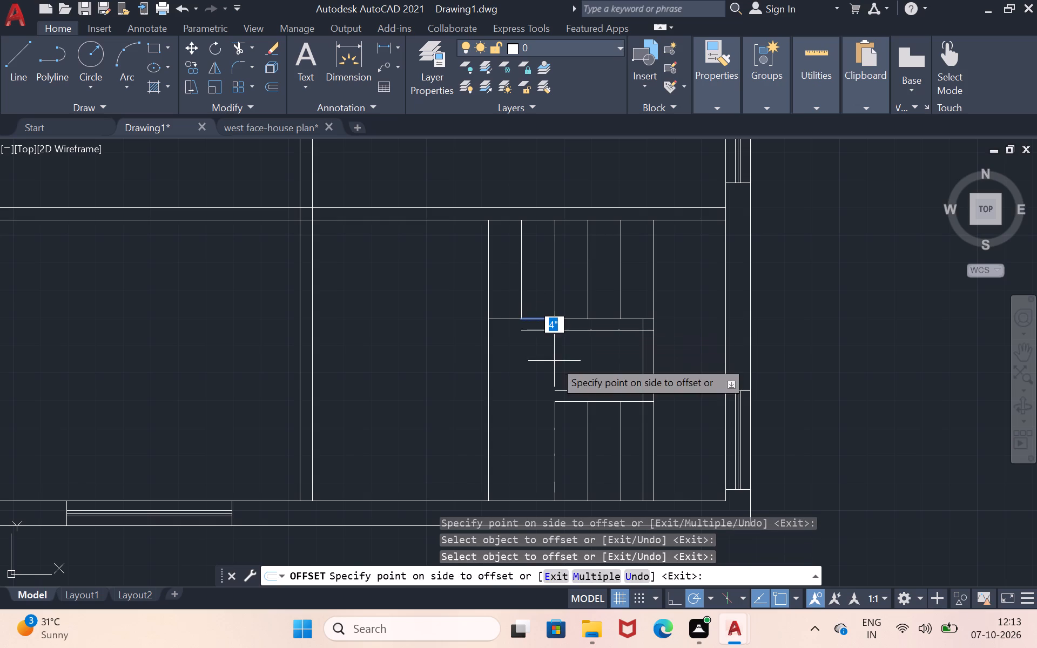
click(554, 361)
click(513, 318)
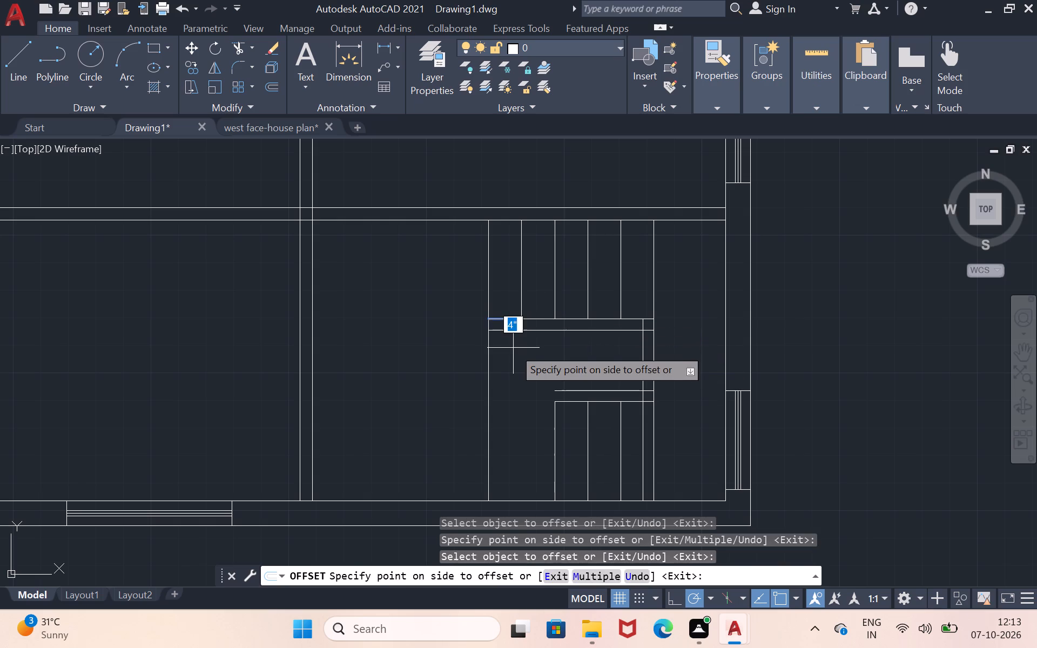
click(513, 348)
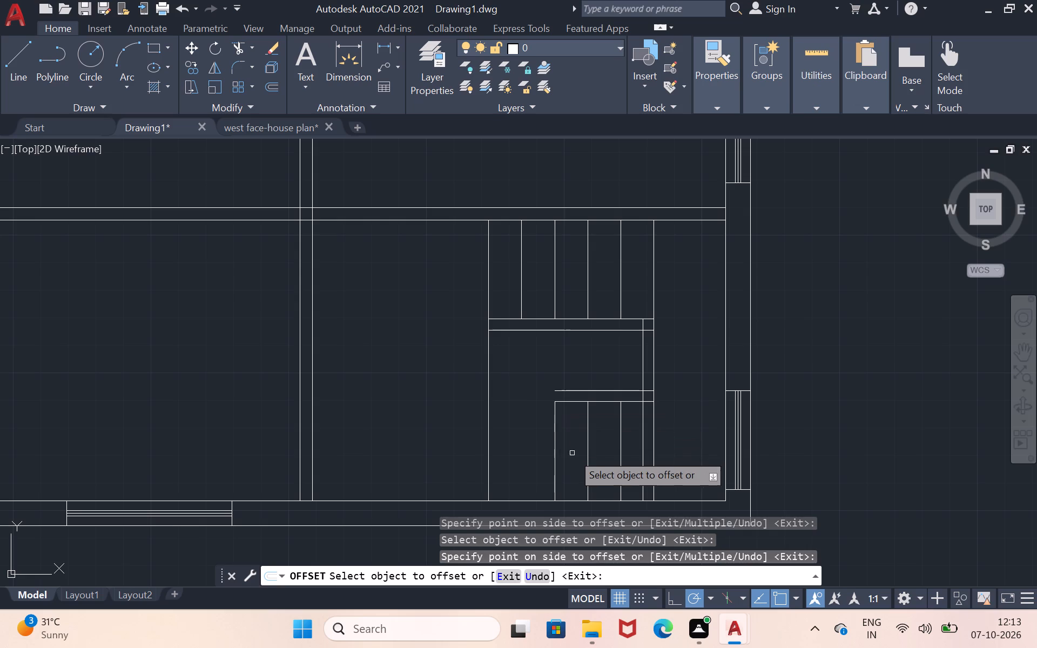
key(Return)
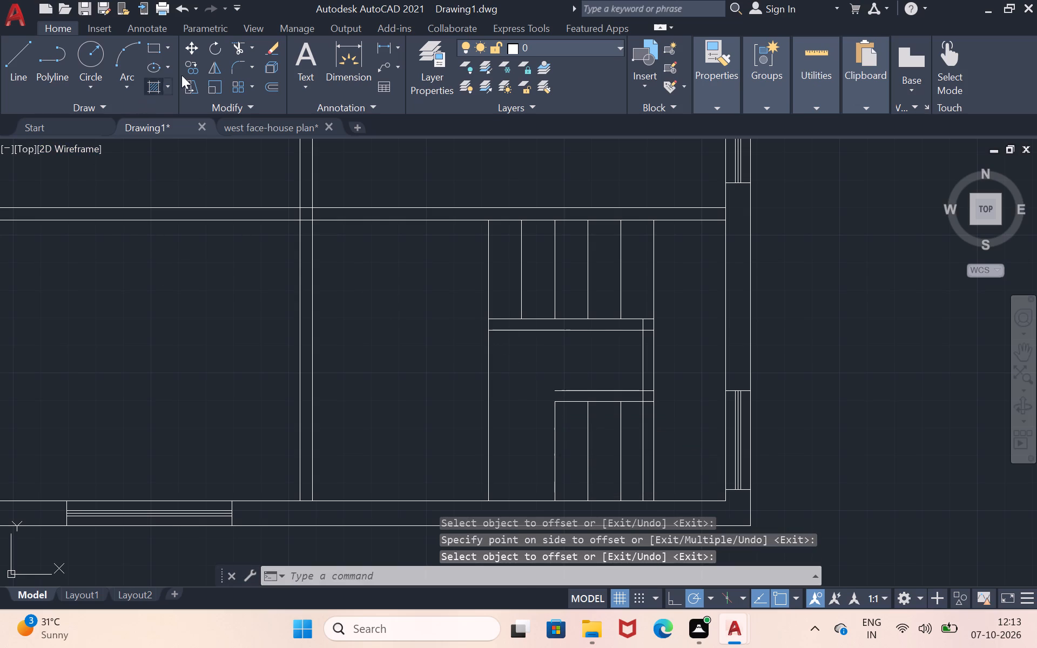
Trim the overhanging ends of the 4" offset lines at both east corners of the stairwell, including the piece crossing the south flight.
click(233, 47)
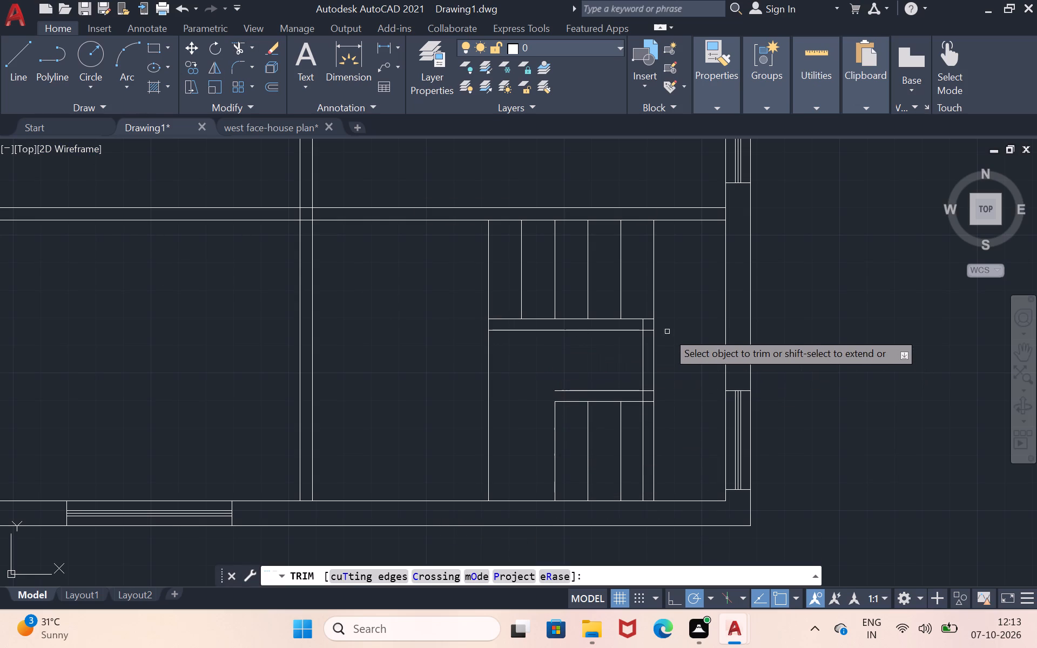
click(650, 331)
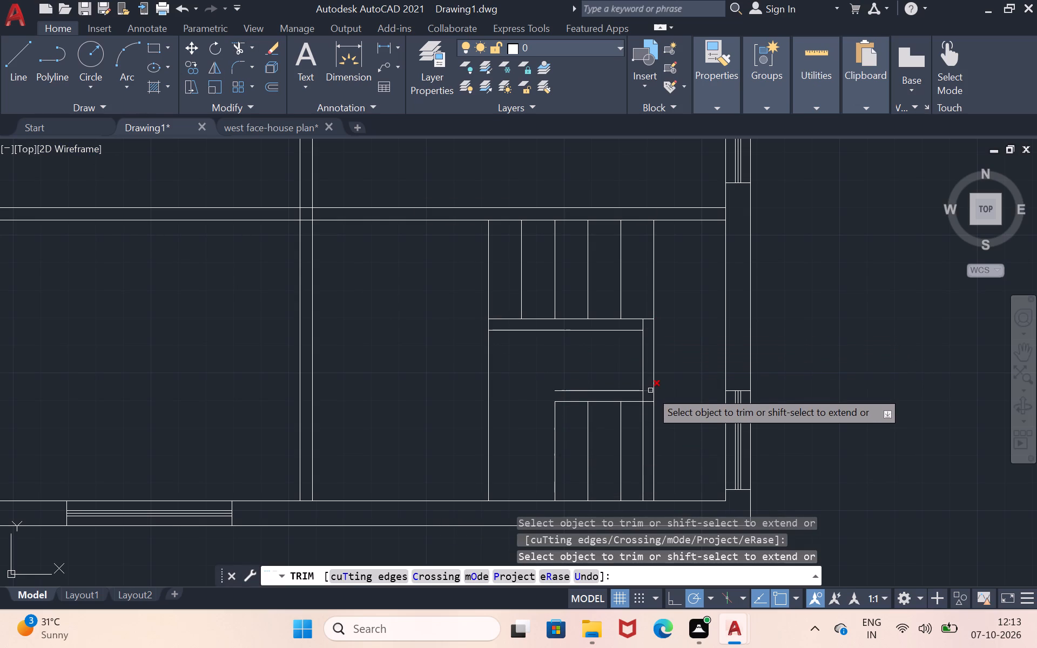
click(650, 391)
click(643, 322)
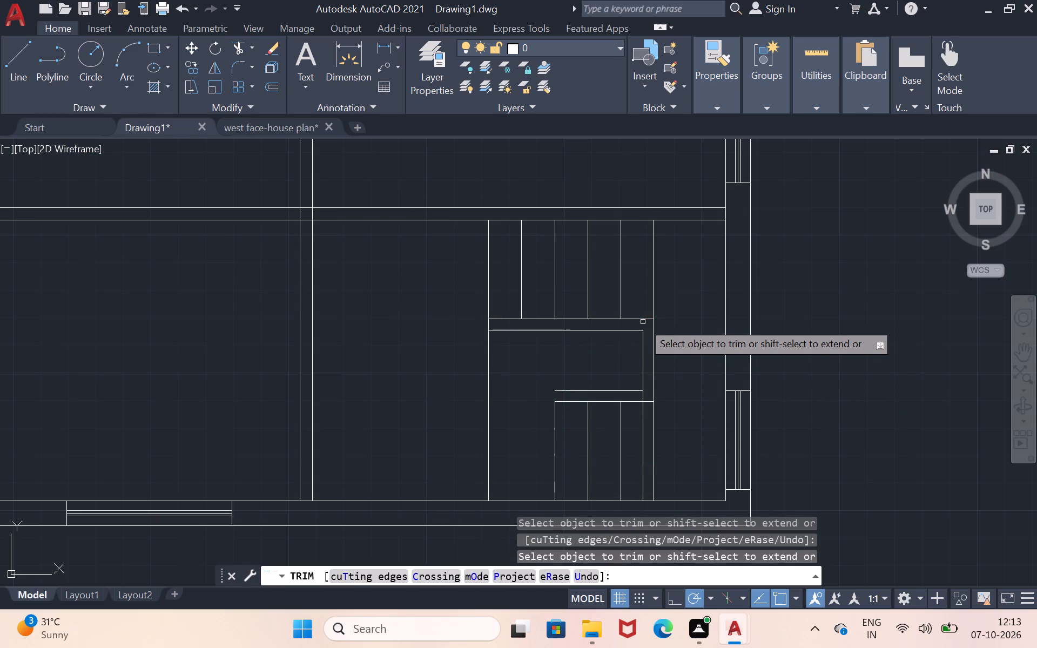
click(643, 395)
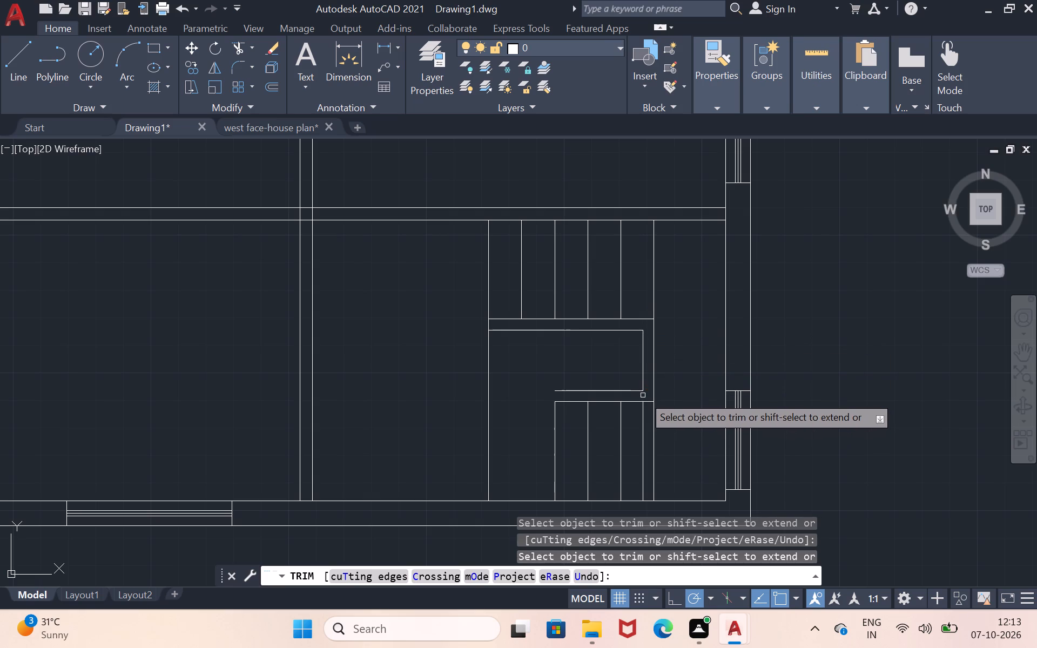
click(643, 418)
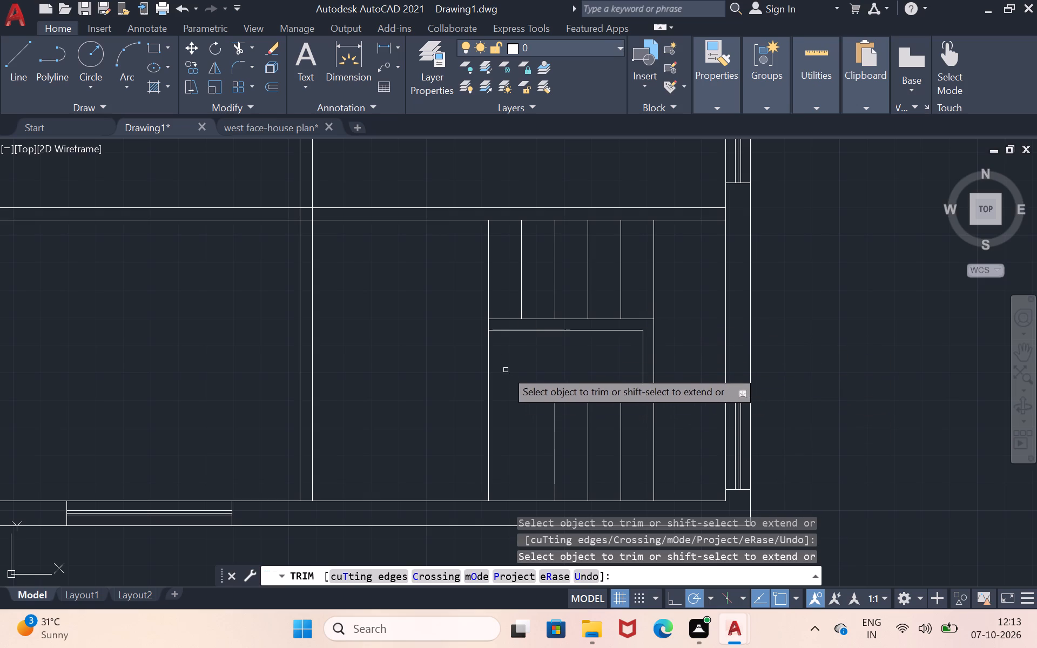
key(Return)
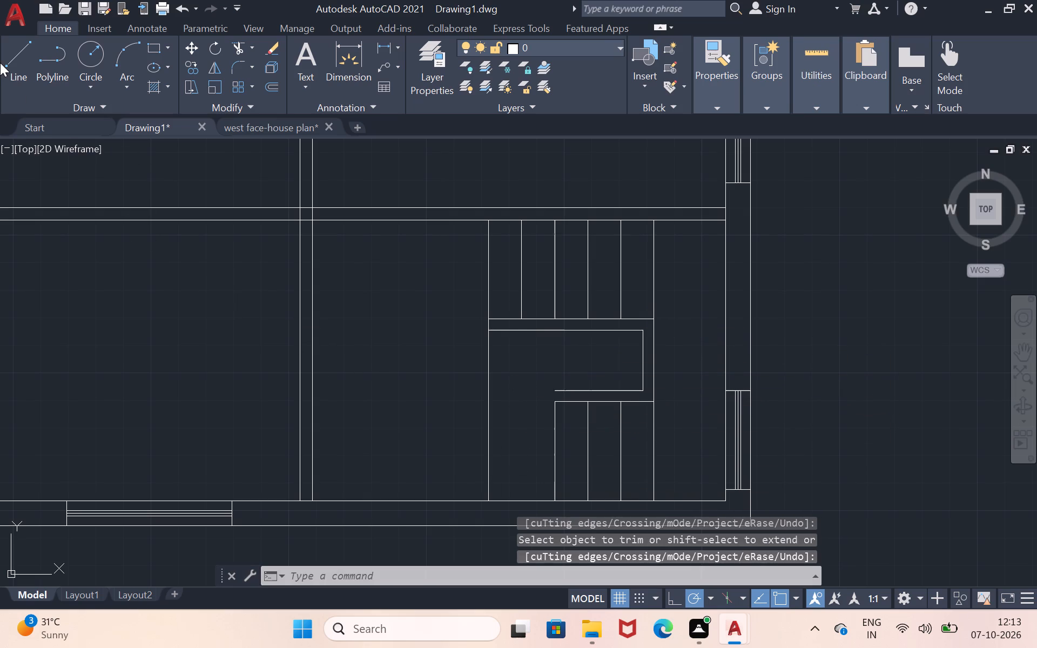
Draw a short vertical line closing the west end of the 4" strip above the south flight.
click(2, 64)
click(6, 64)
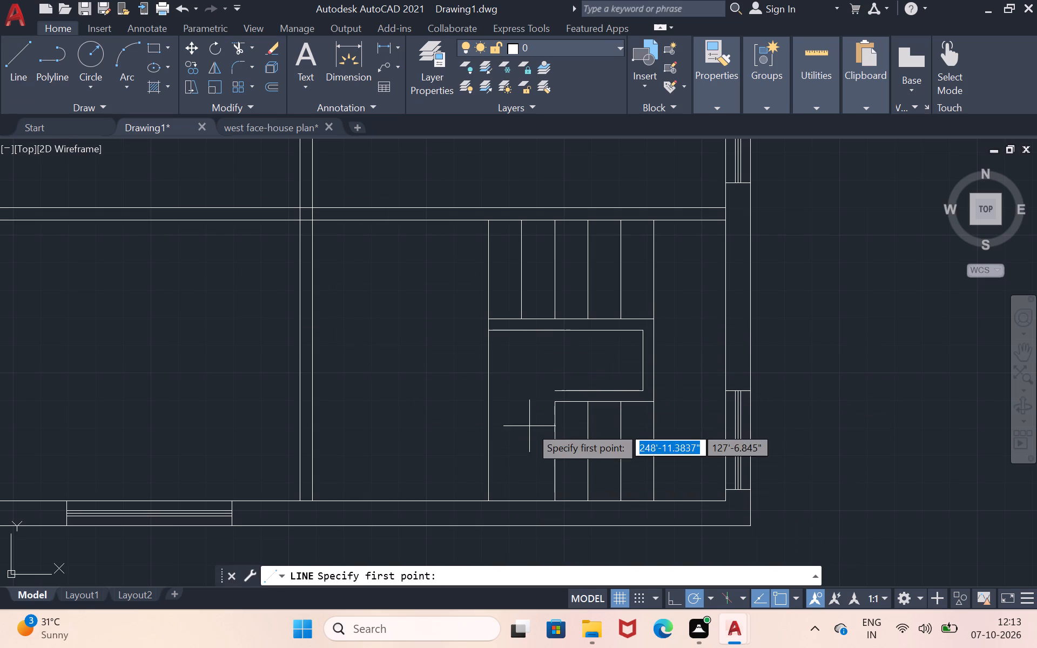
click(554, 392)
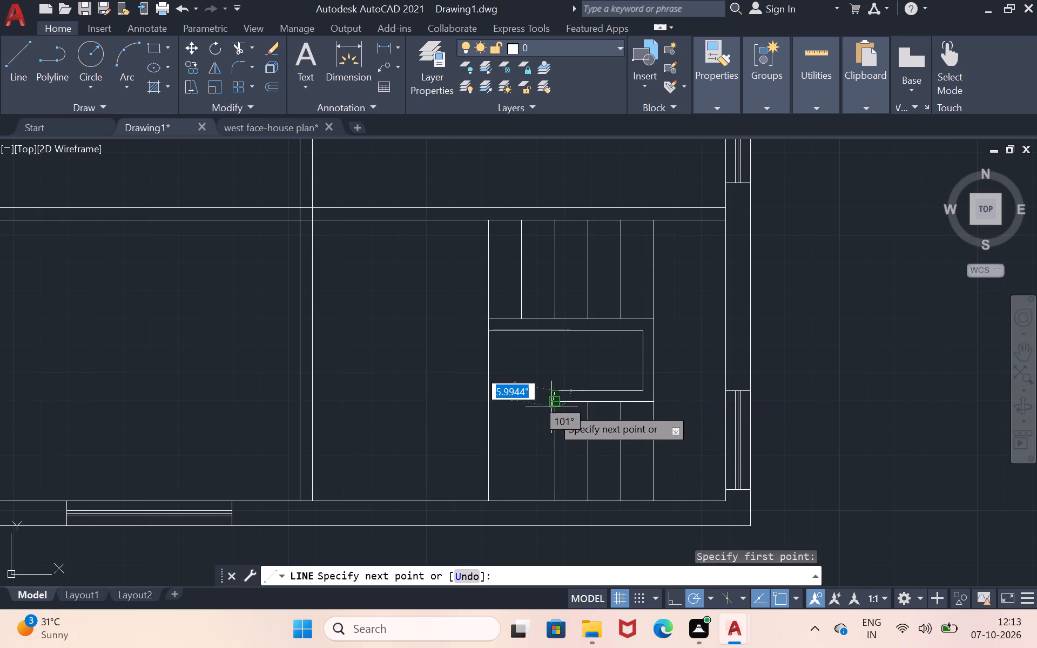
click(554, 402)
key(Return)
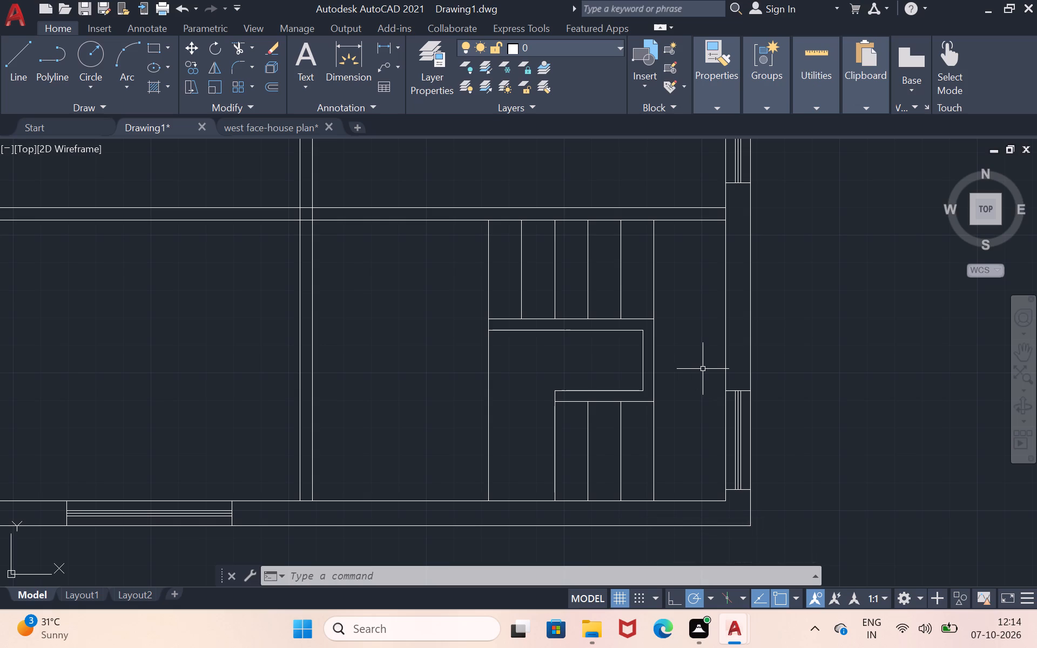
Draw a 2'-2" line from the north flight's southeast corner east to the inner face of the east wall.
click(18, 59)
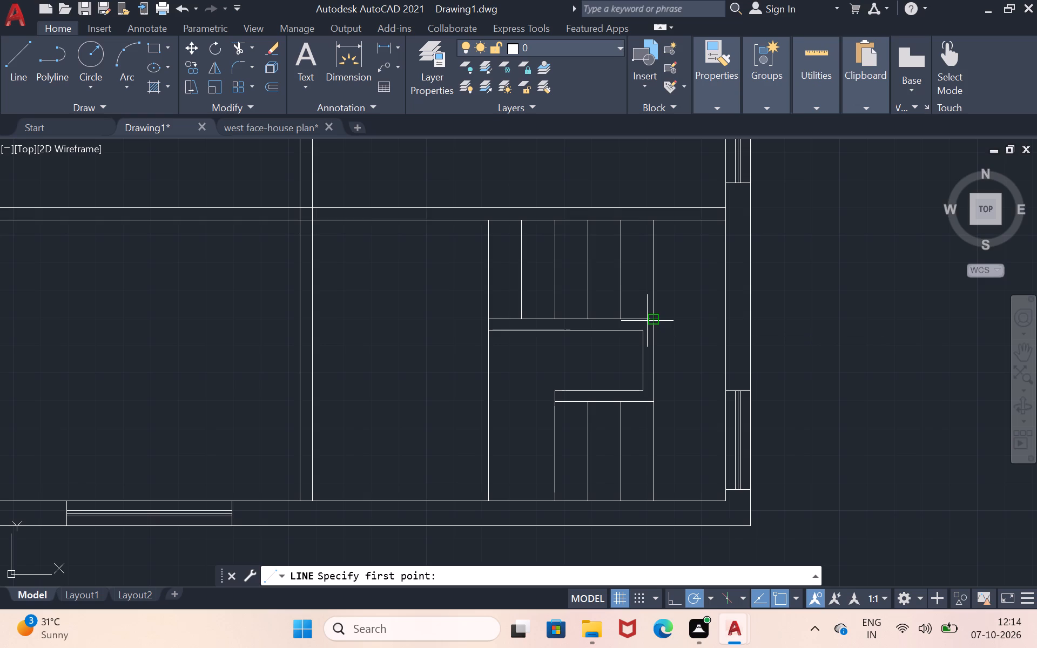
click(647, 321)
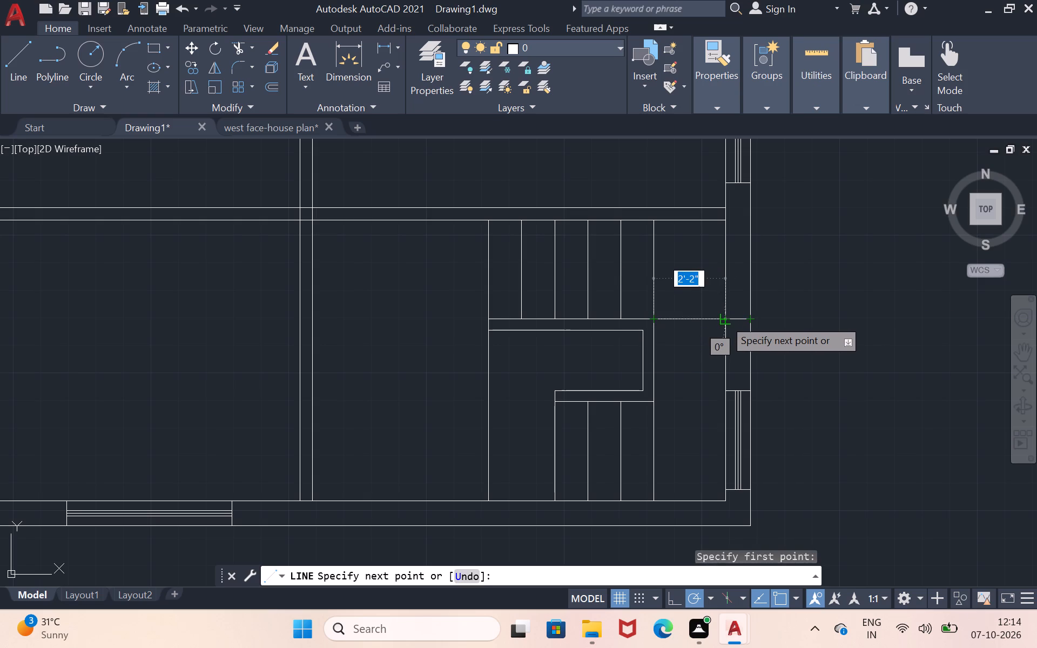
click(724, 319)
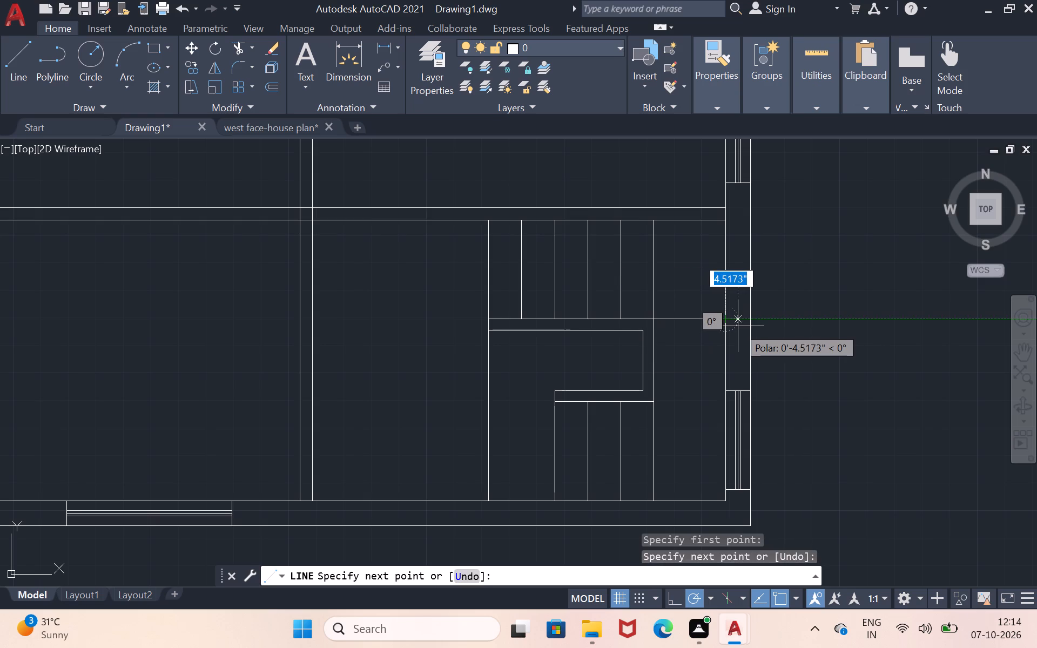
key(Return)
Draw a 2'-2" line from the south flight's northeast corner east to the inner face of the east wall.
key(Return)
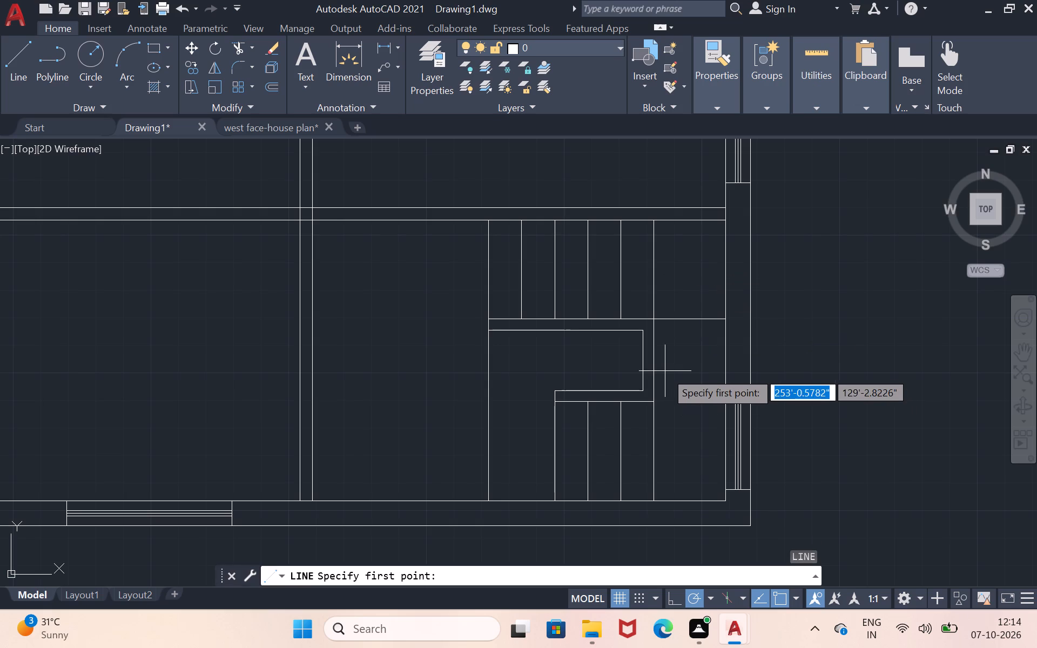
click(651, 402)
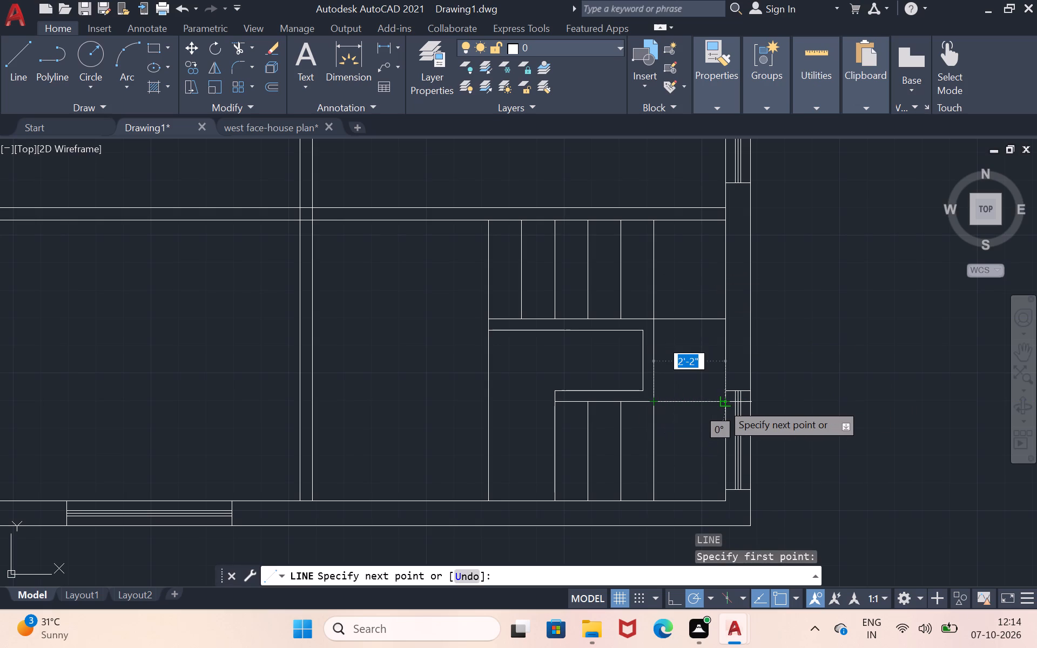
click(722, 403)
key(Return)
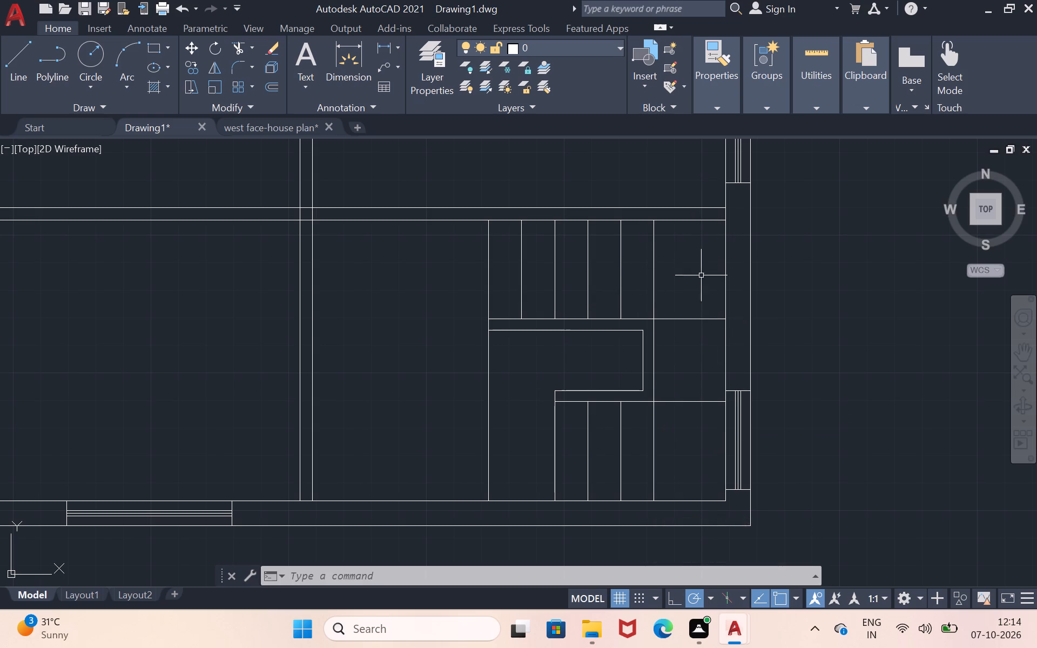
Draw a line 1' south from the north flight's southeast corner and continue it east to the east wall as a landing riser.
click(25, 56)
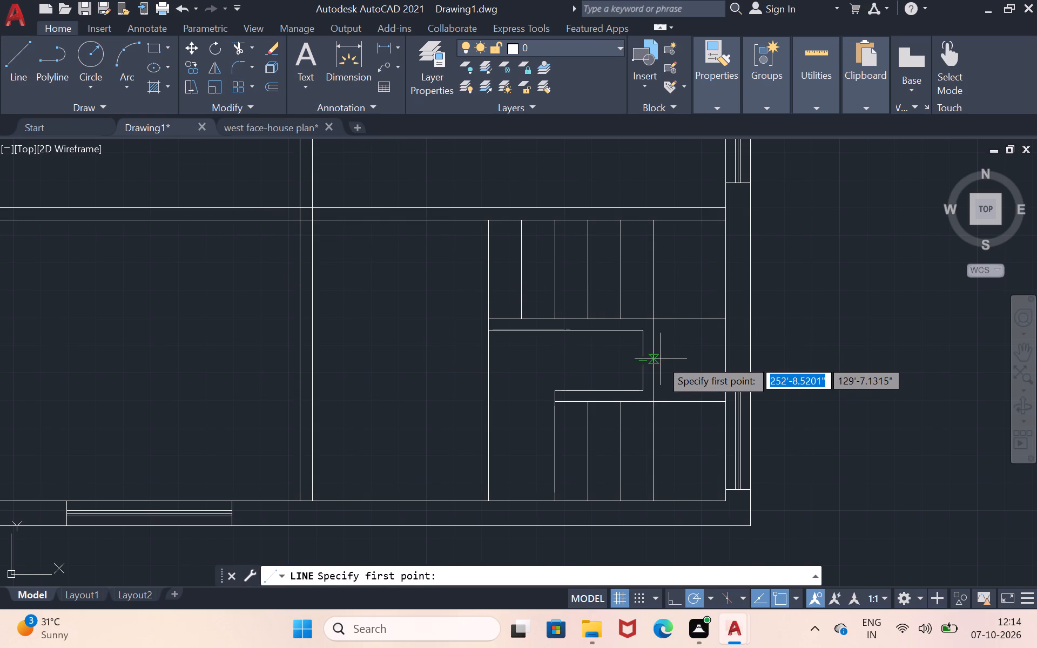
click(648, 319)
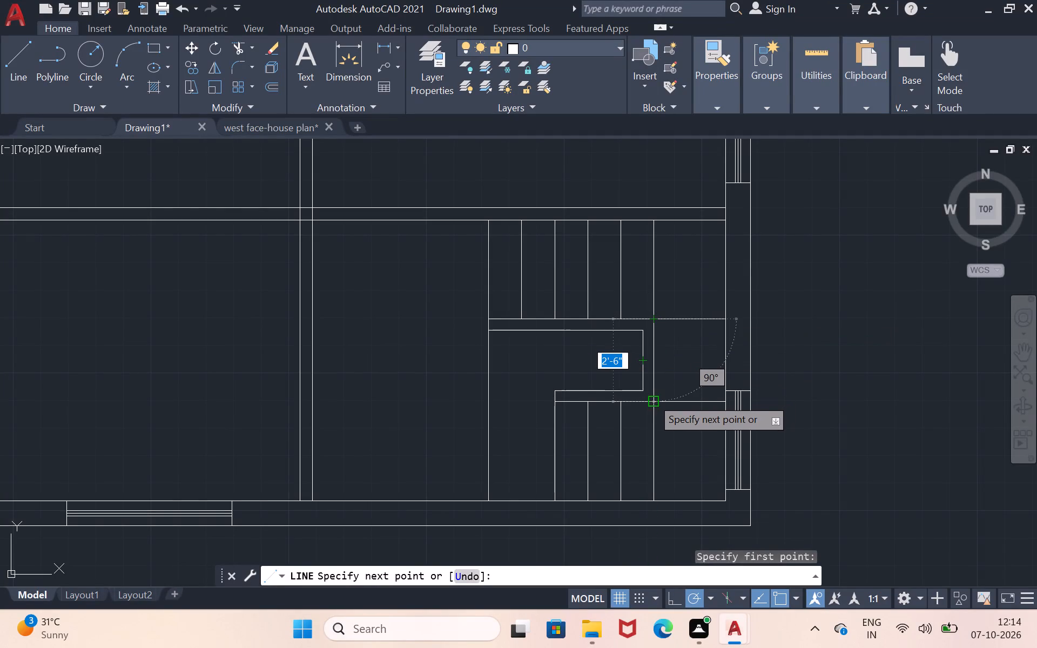
key(1)
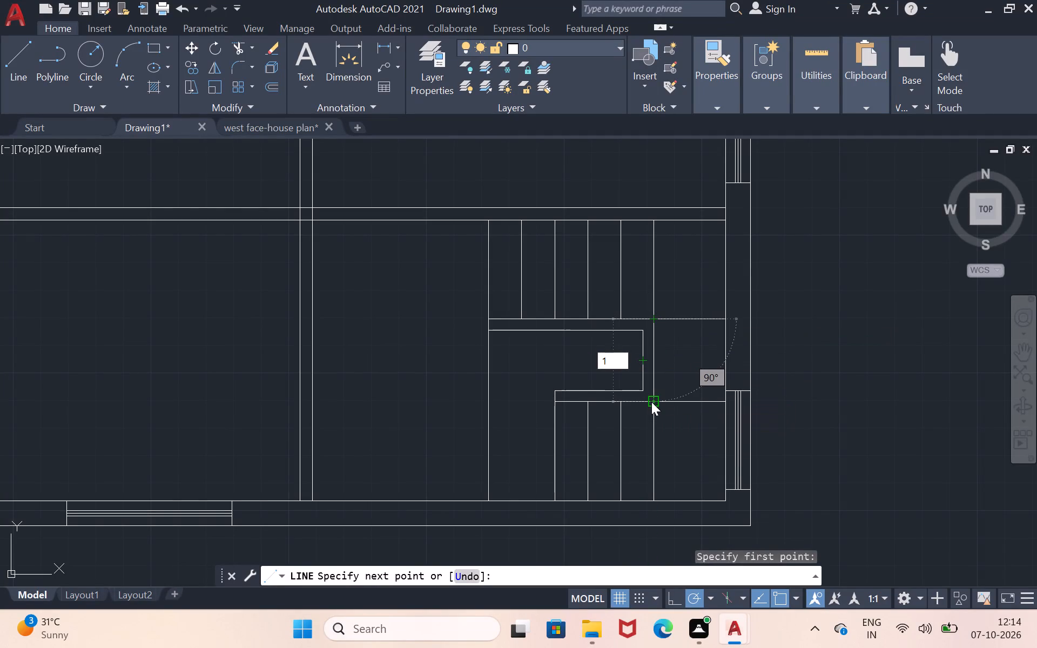
key(apostrophe)
key(Return)
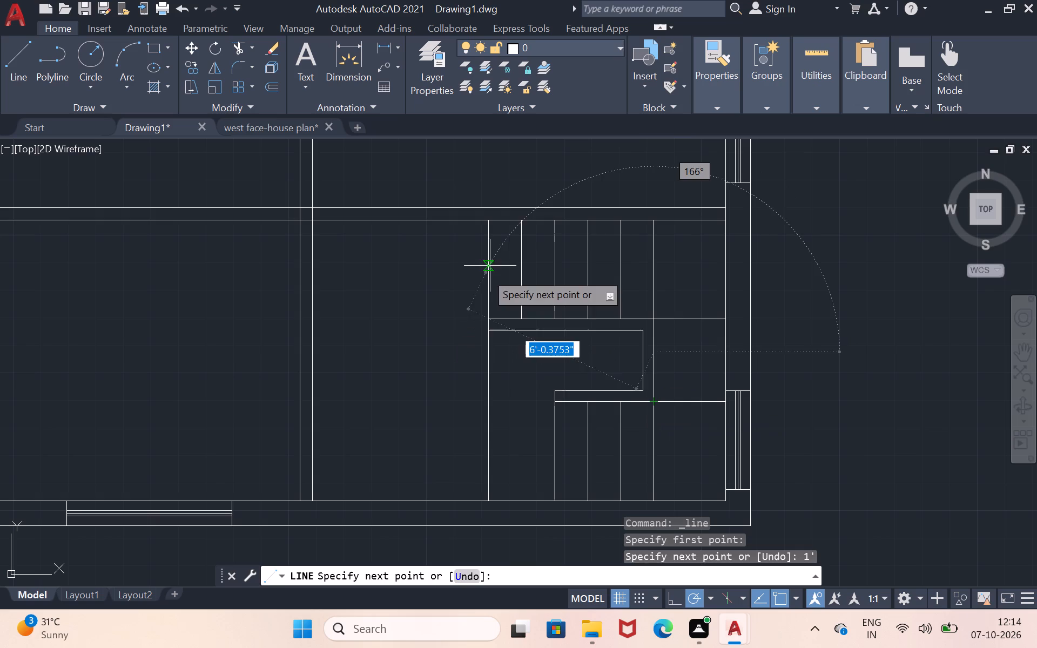
click(723, 351)
key(Return)
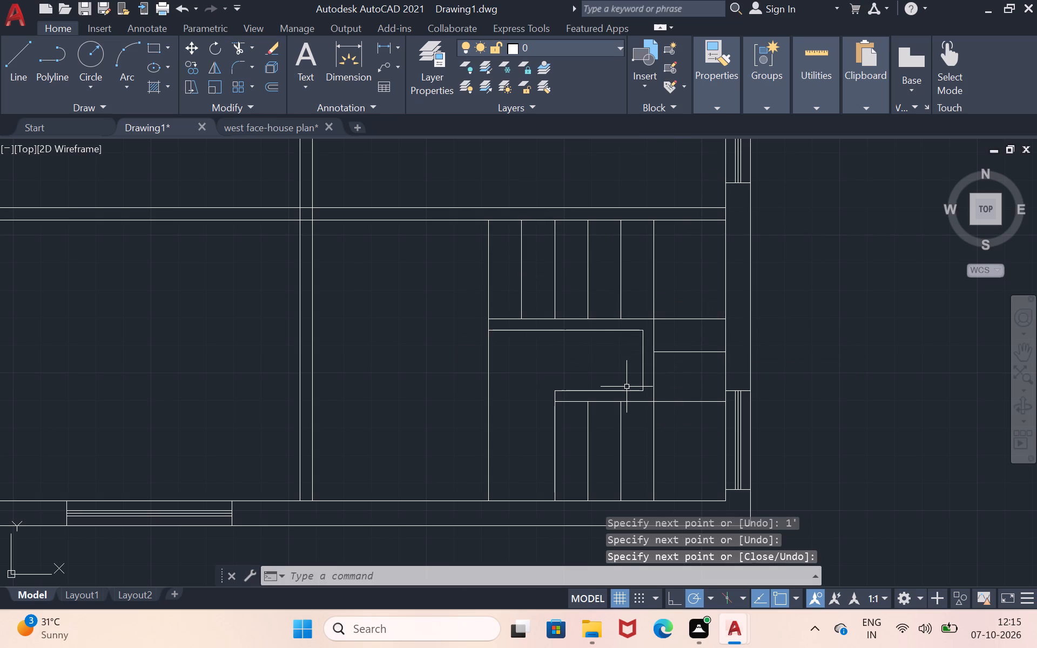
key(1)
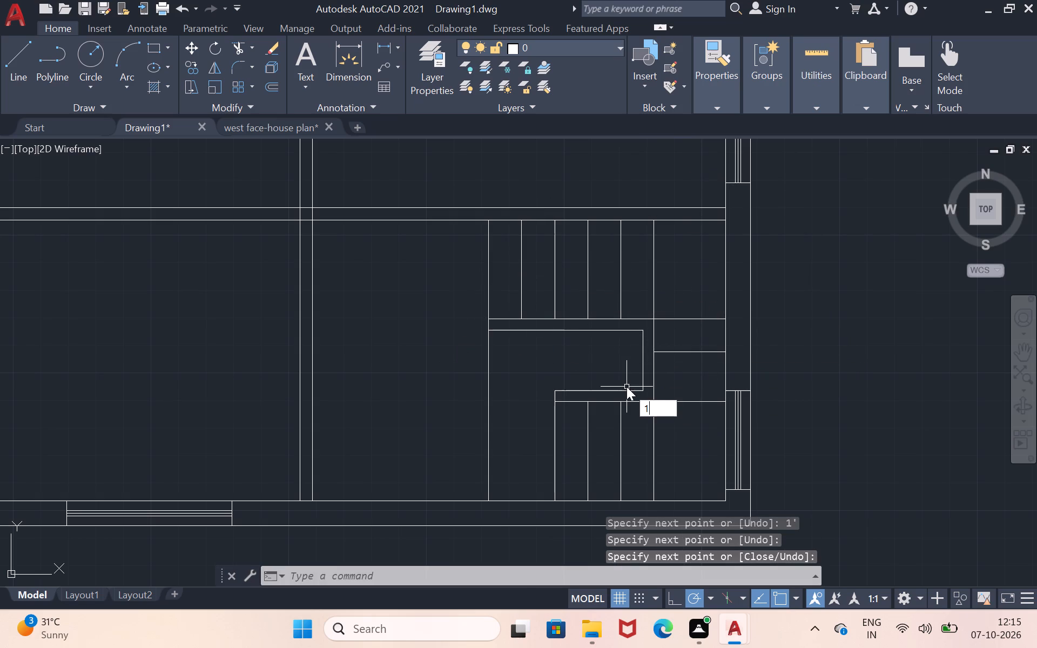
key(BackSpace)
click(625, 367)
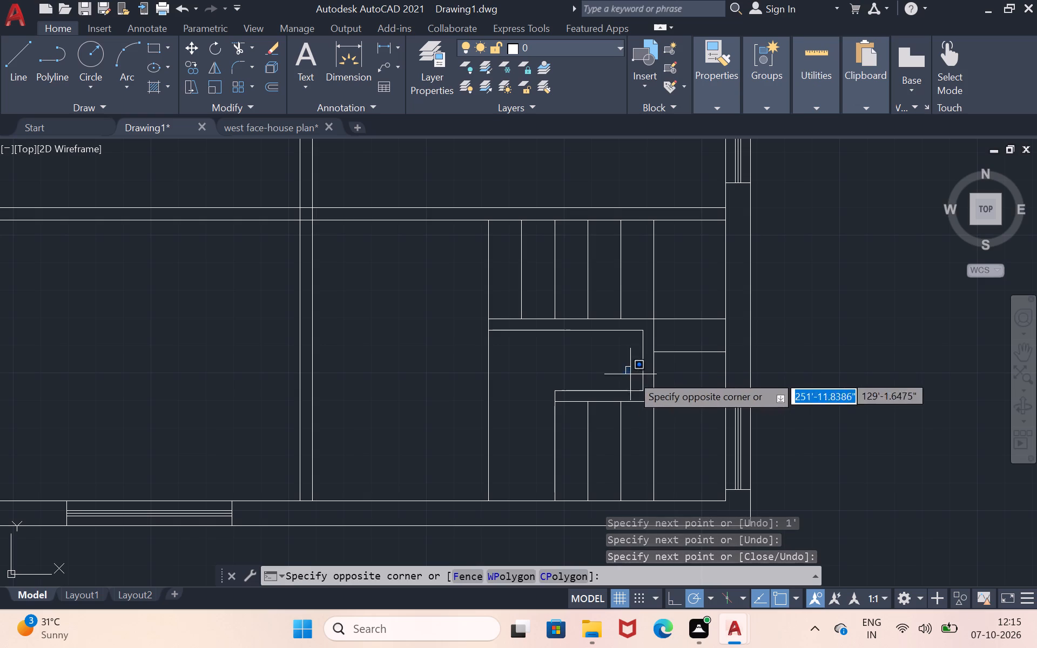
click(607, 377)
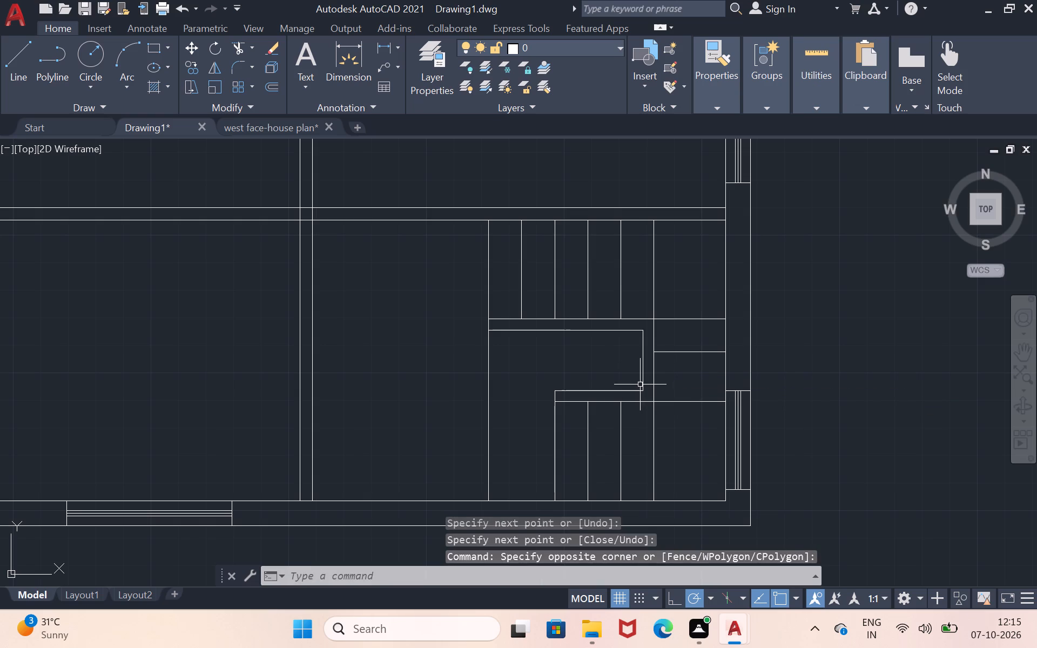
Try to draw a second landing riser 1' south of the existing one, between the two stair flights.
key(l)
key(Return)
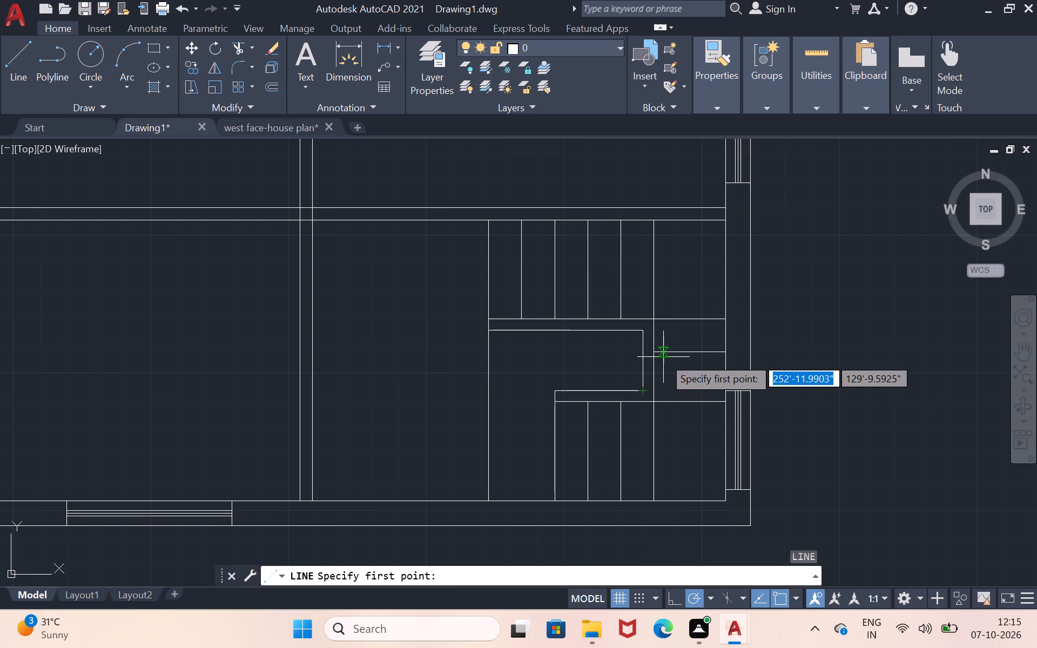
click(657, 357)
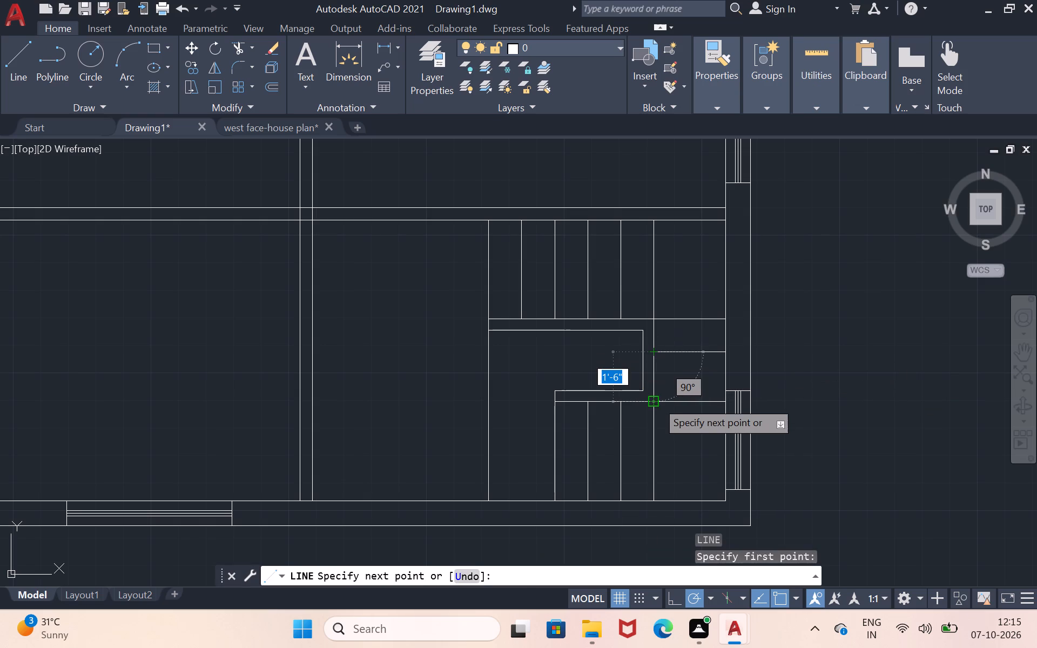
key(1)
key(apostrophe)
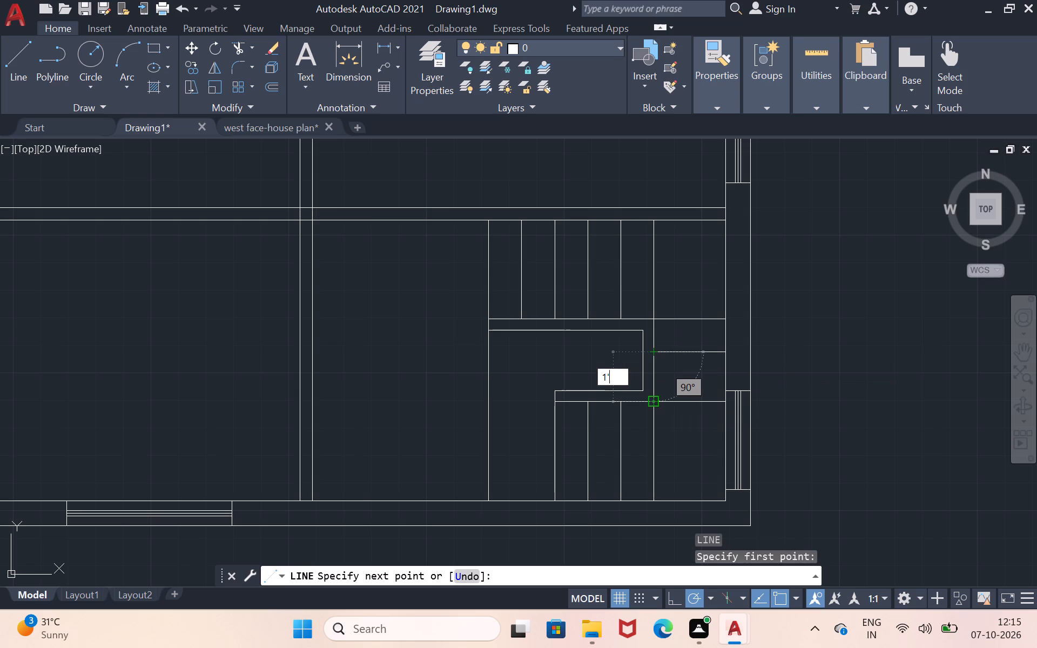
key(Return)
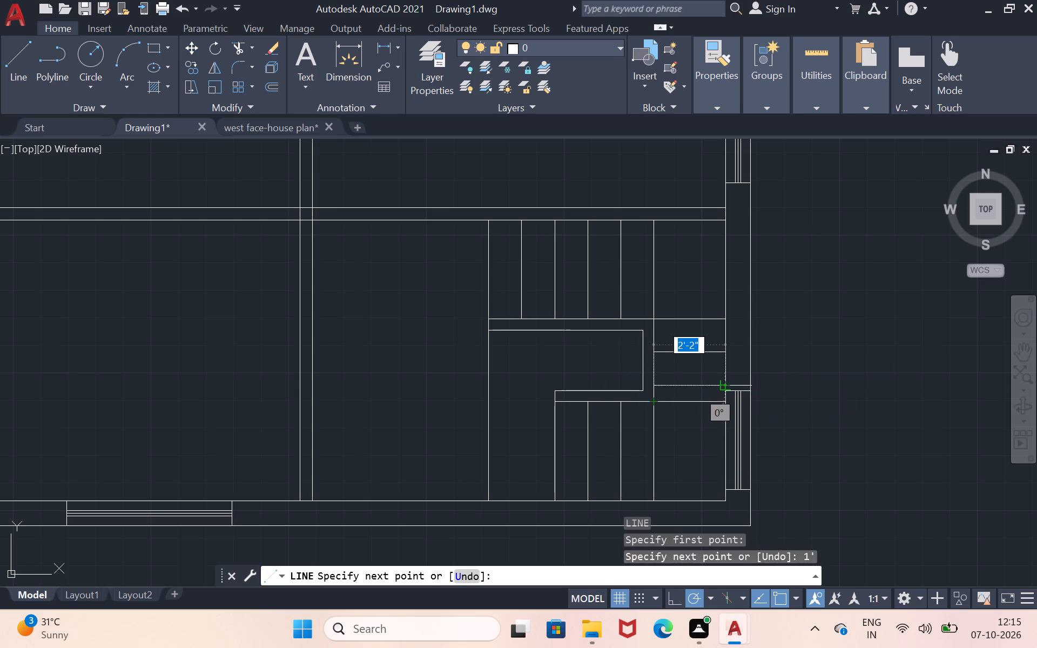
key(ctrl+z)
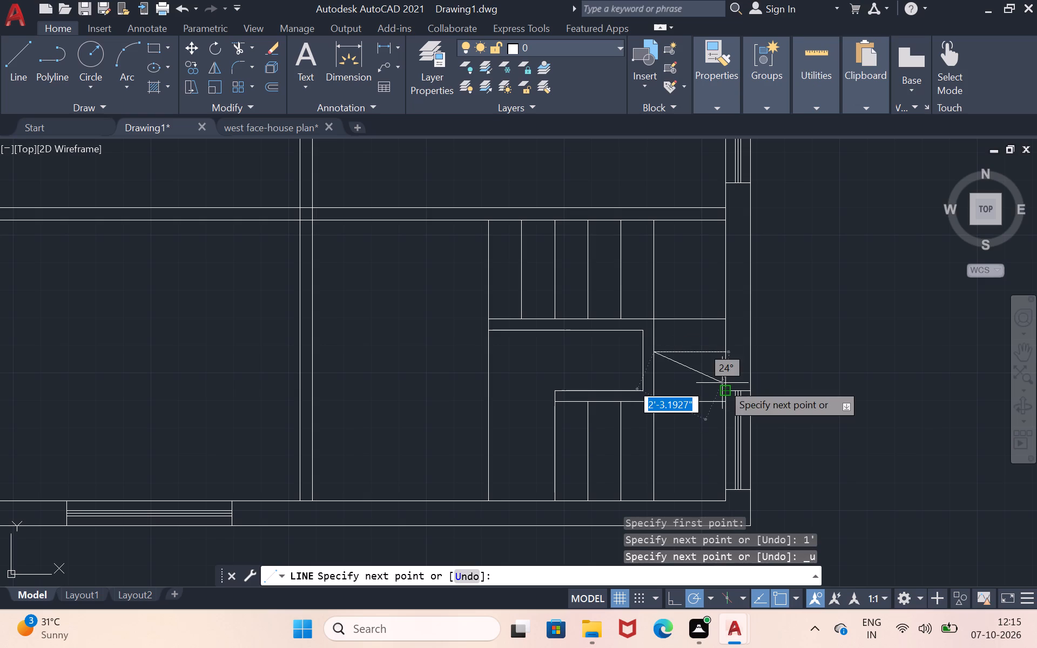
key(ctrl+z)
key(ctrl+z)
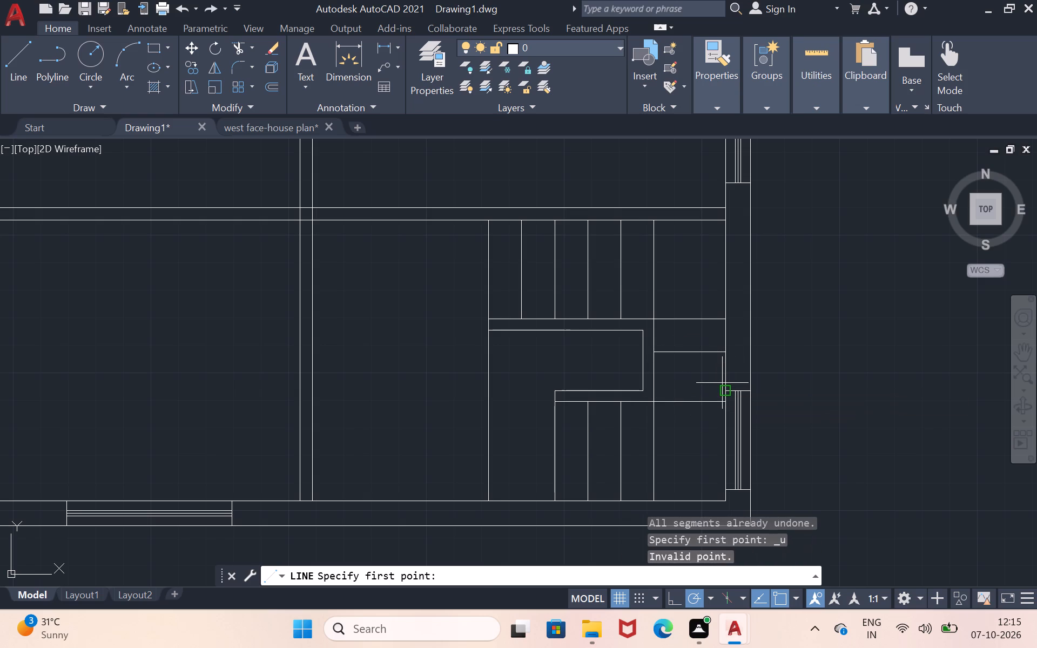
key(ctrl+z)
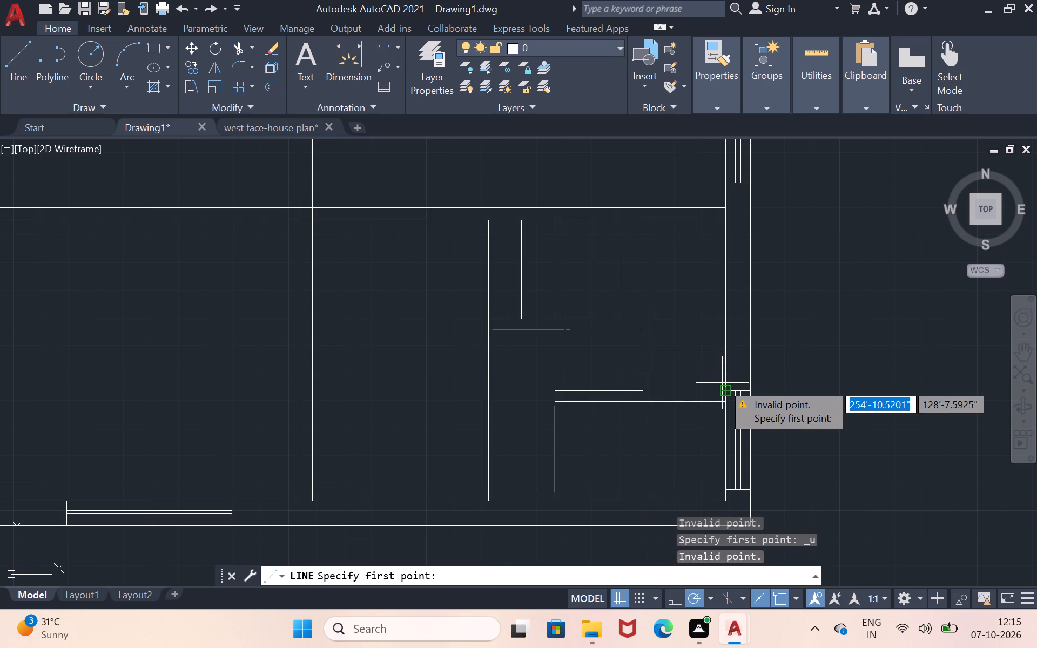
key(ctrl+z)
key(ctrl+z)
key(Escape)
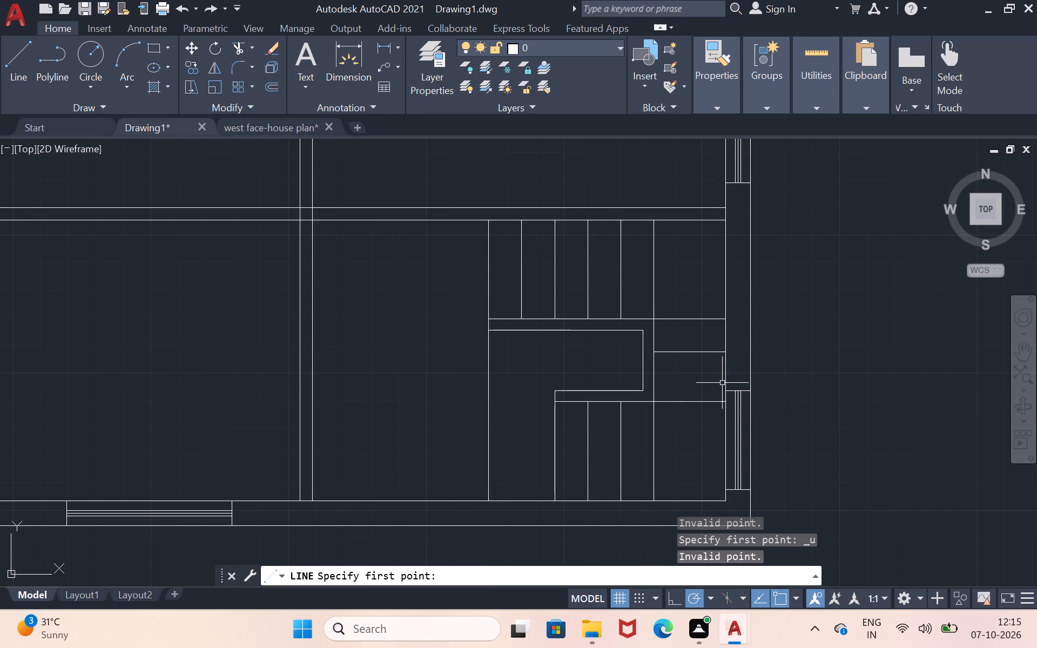
Undo the landing riser drawn 1' south of the north flight's southeast corner.
key(ctrl+z)
key(ctrl+z)
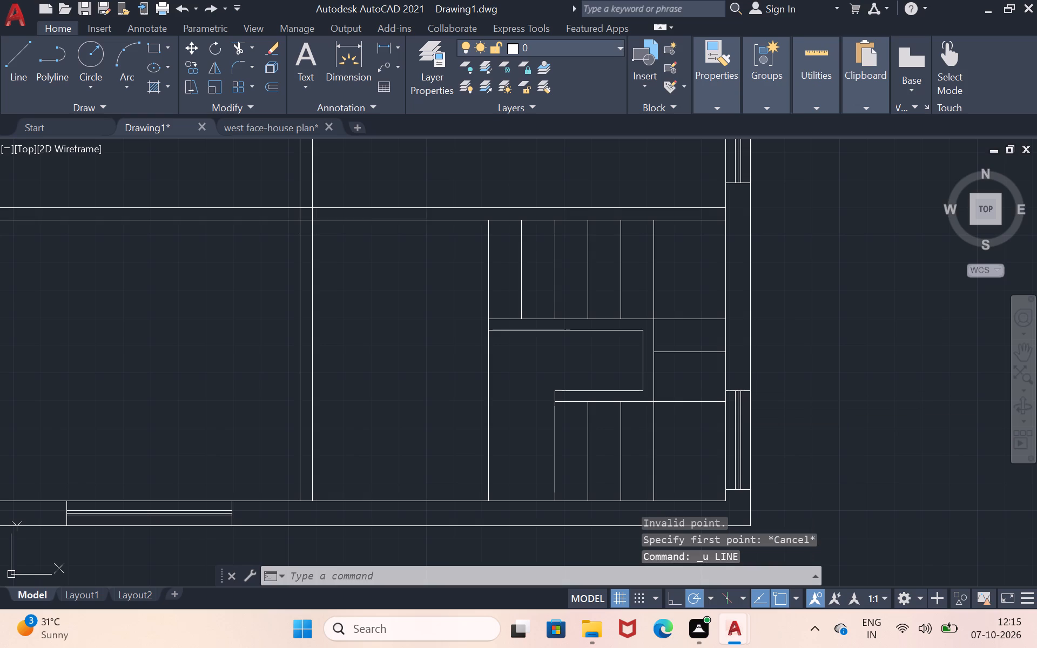
Draw a line 10" south from the north flight's southeast corner and continue it east to the east wall as a landing riser.
click(8, 61)
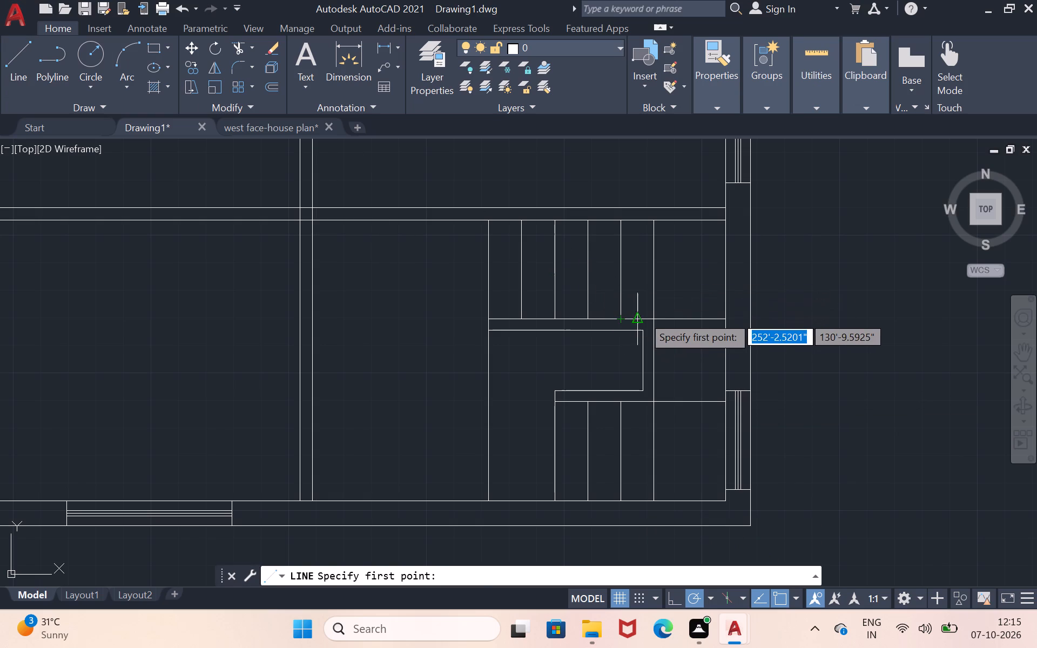
click(649, 321)
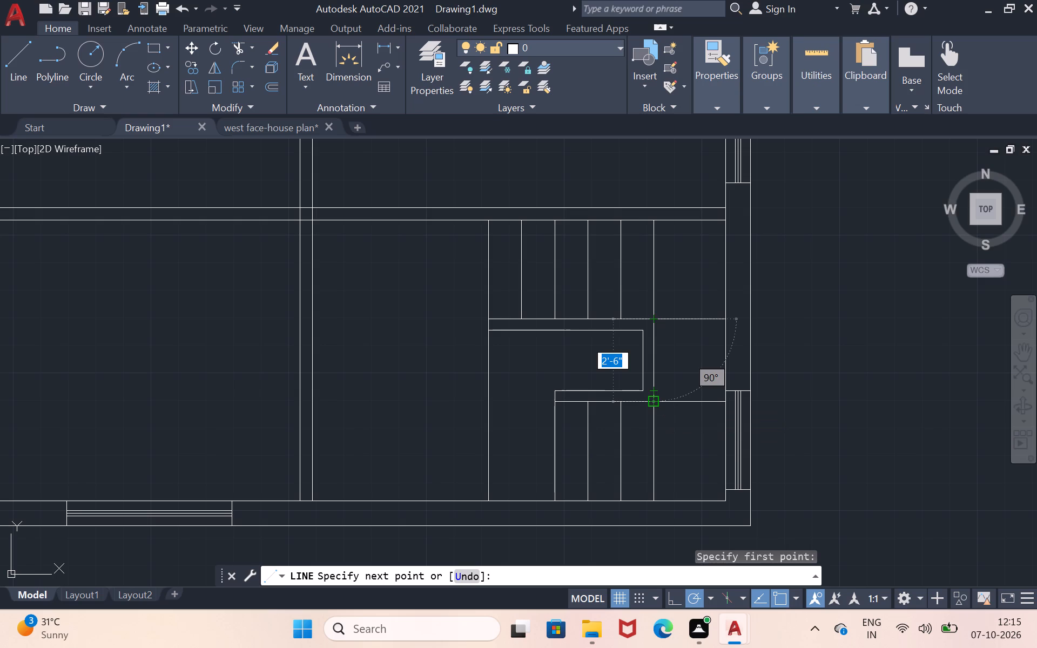
text(10)
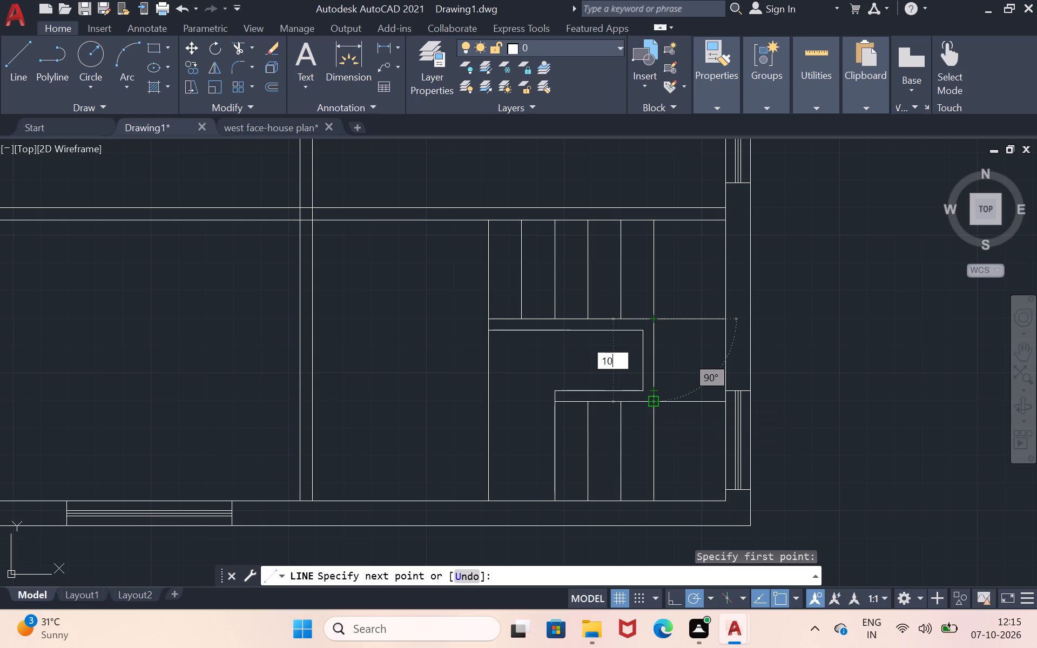
key(shift+quotedbl)
key(Return)
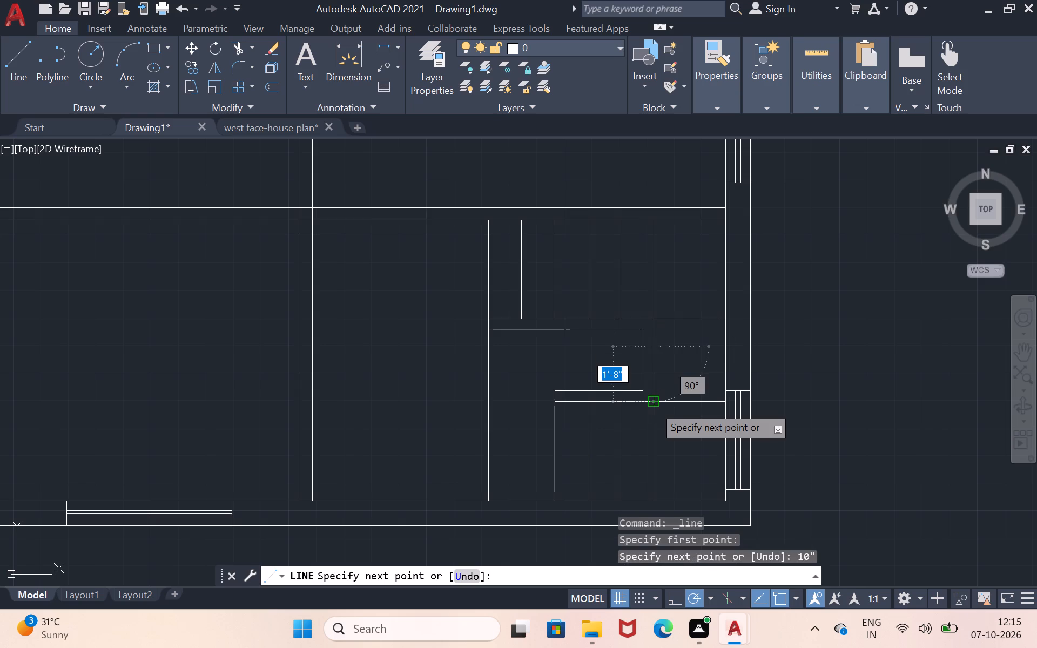
click(729, 343)
key(Return)
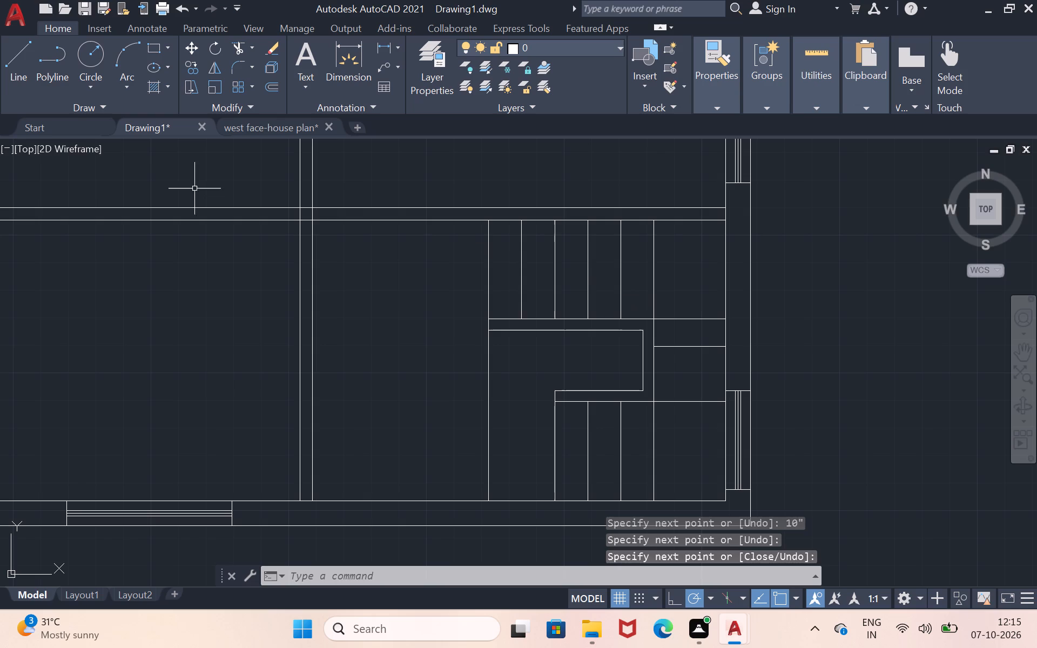
Draw a second landing riser by running a line 10" south from the first riser's west end, continued east to the east wall.
click(26, 75)
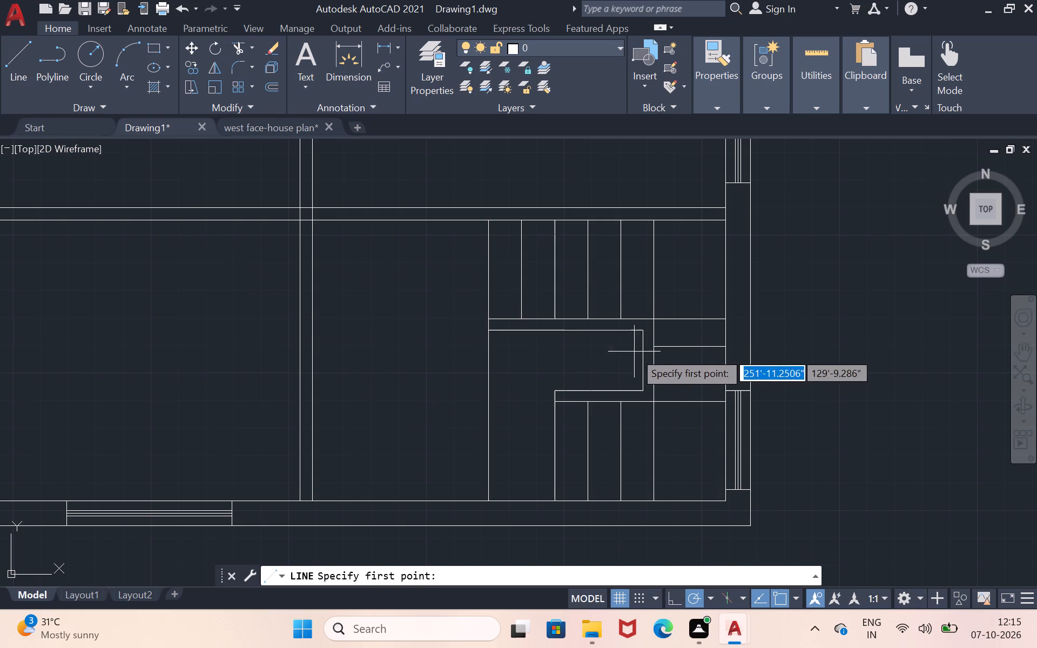
click(657, 348)
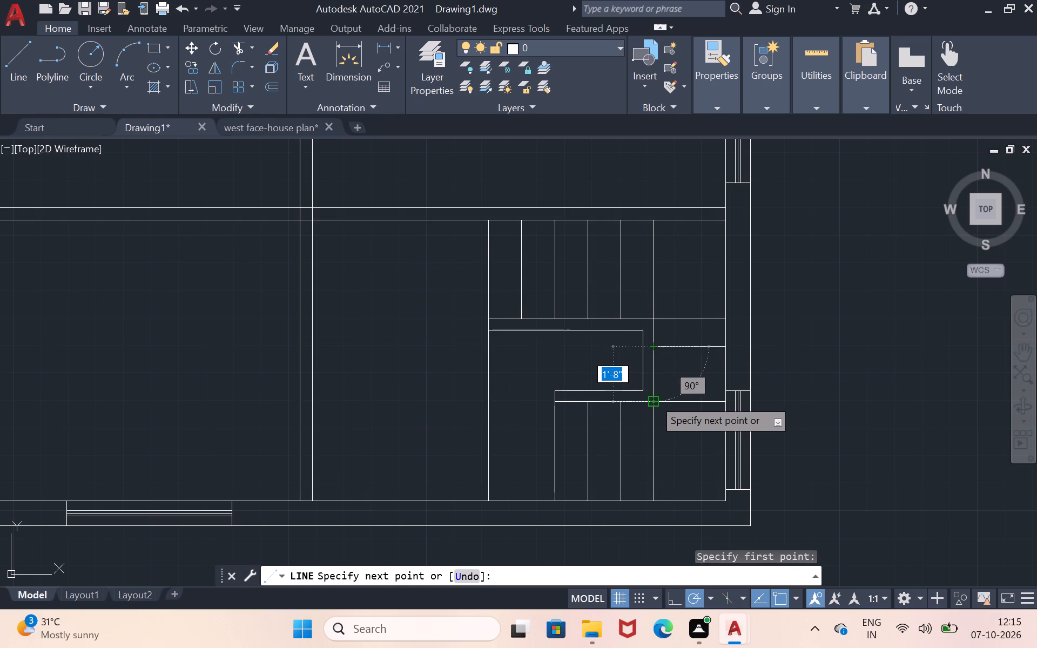
text(10)
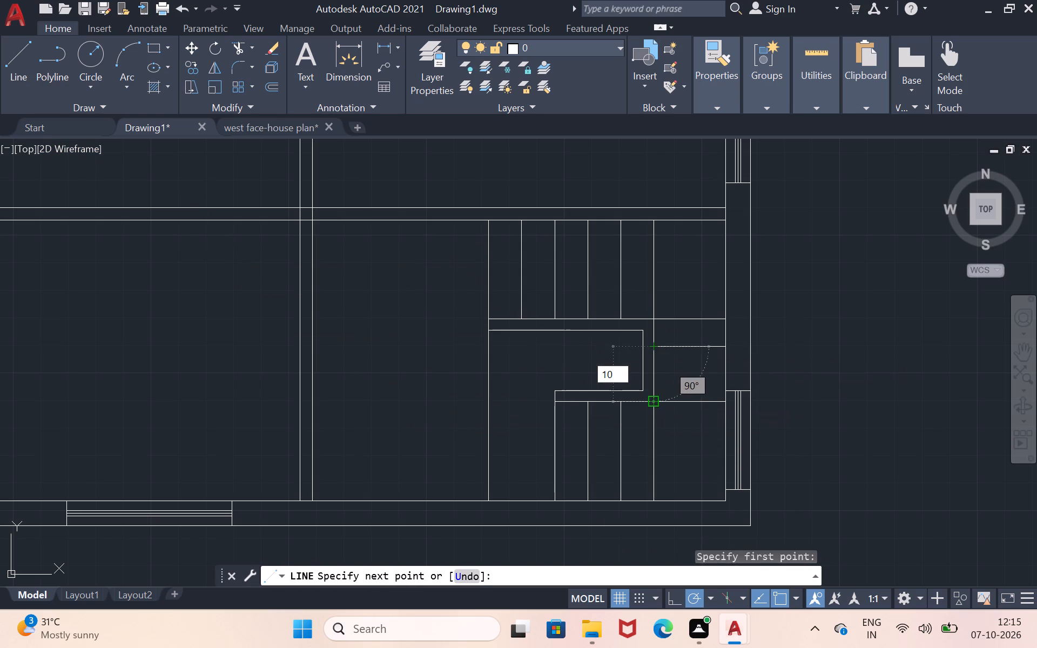
key(shift+quotedbl)
key(Return)
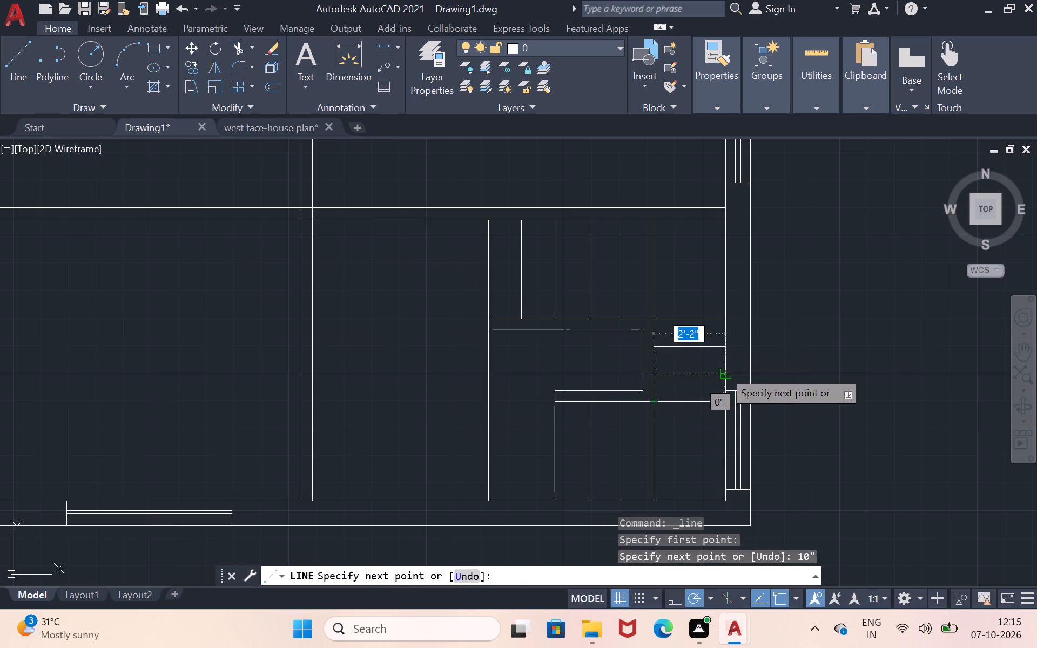
click(724, 371)
key(Return)
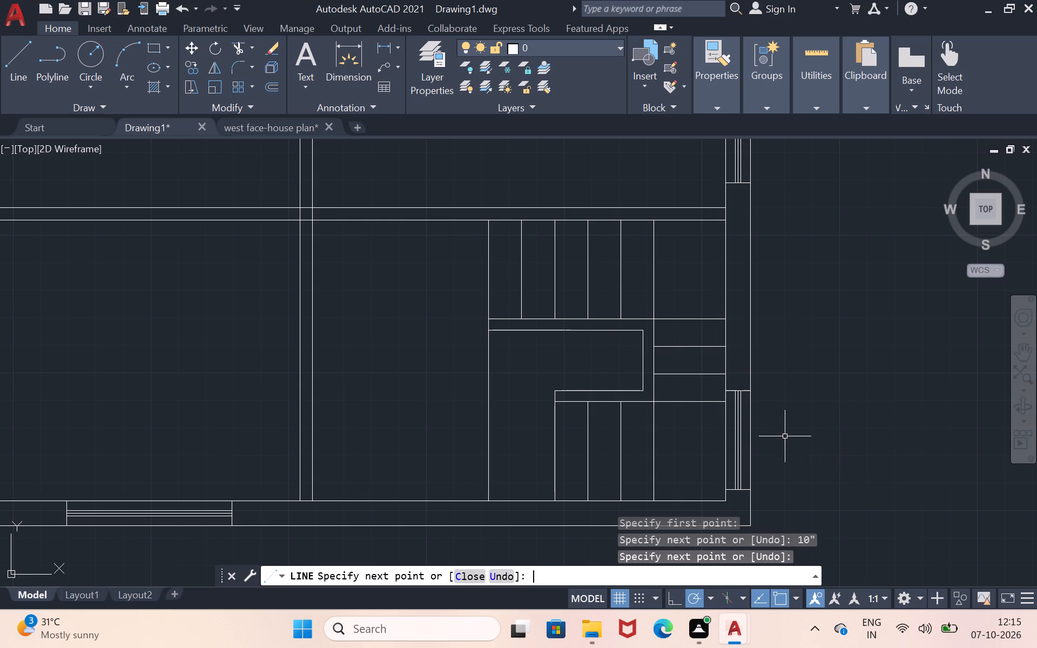
Trim away the vertical line between the north flight's 4" strip and the south wall, west of the south flight.
scroll(840, 406, down, 1)
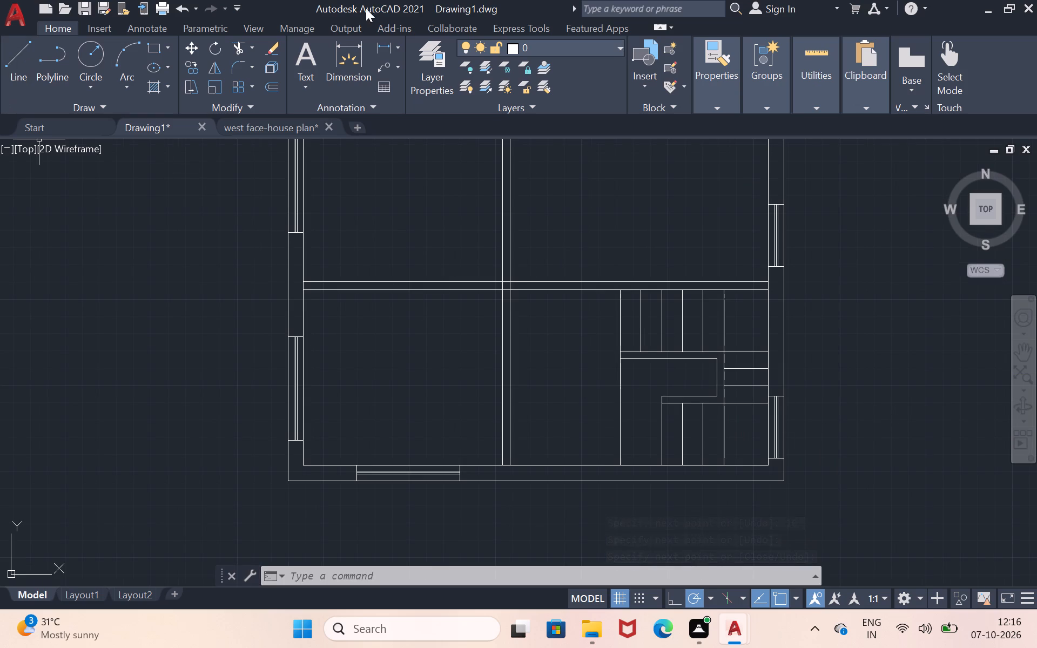
click(241, 46)
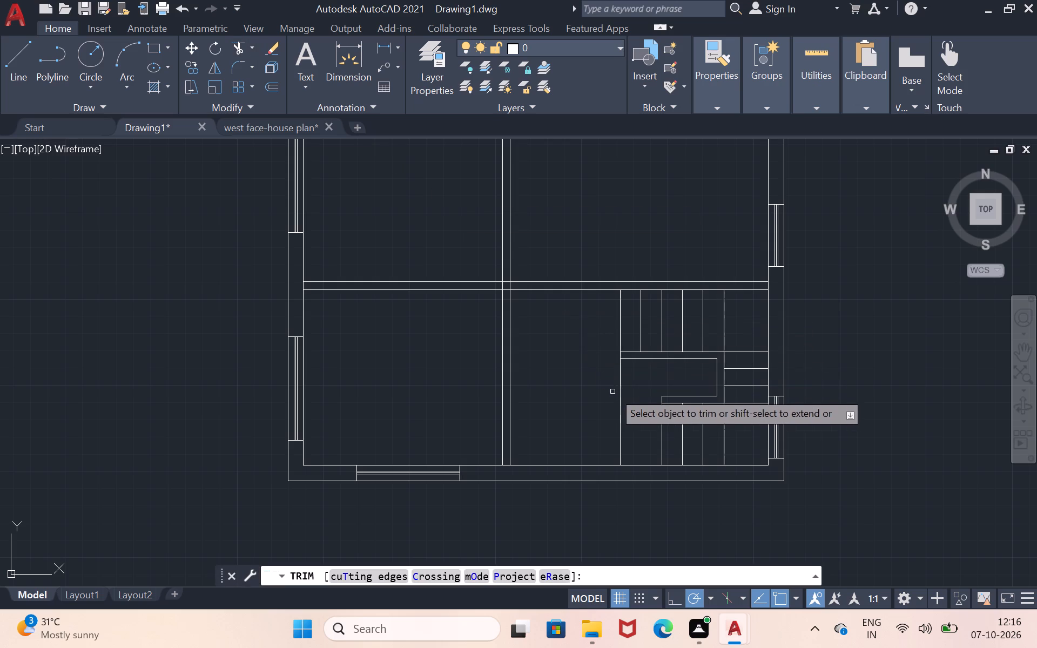
drag(614, 393, 630, 390)
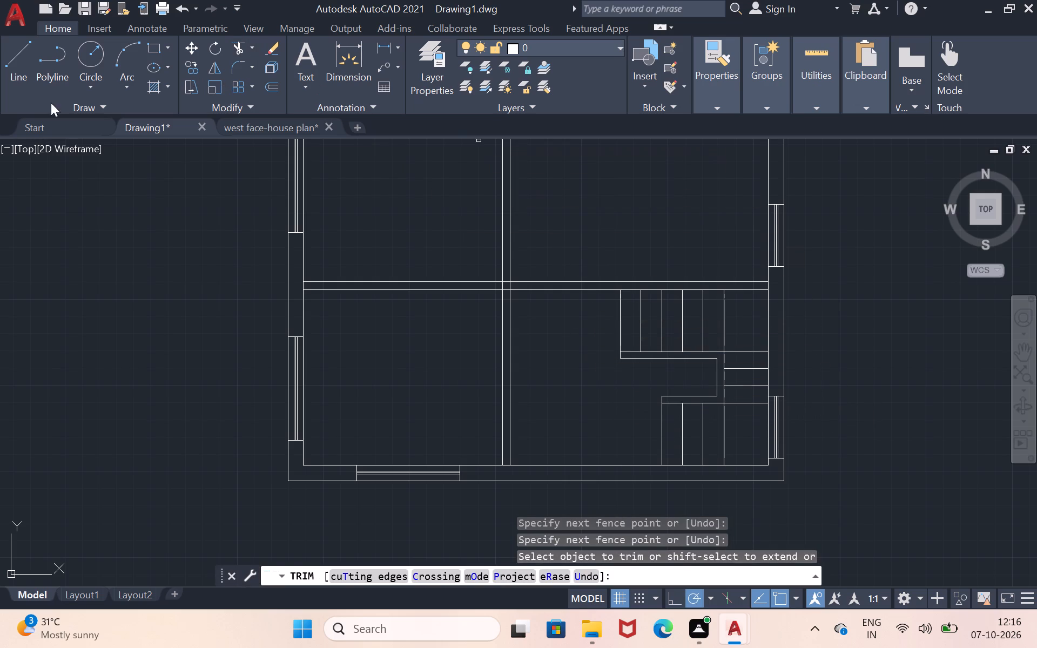
Draw a stair direction line from west of the north flight about 6'-11" east, continued about 5' south past the landing risers.
click(11, 71)
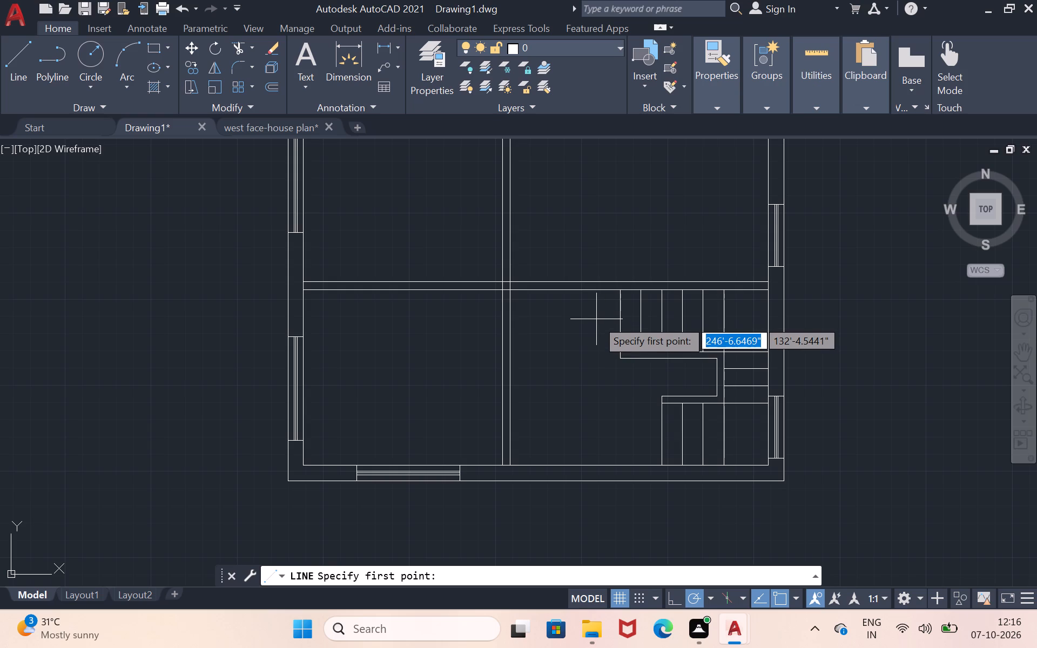
drag(596, 319, 718, 319)
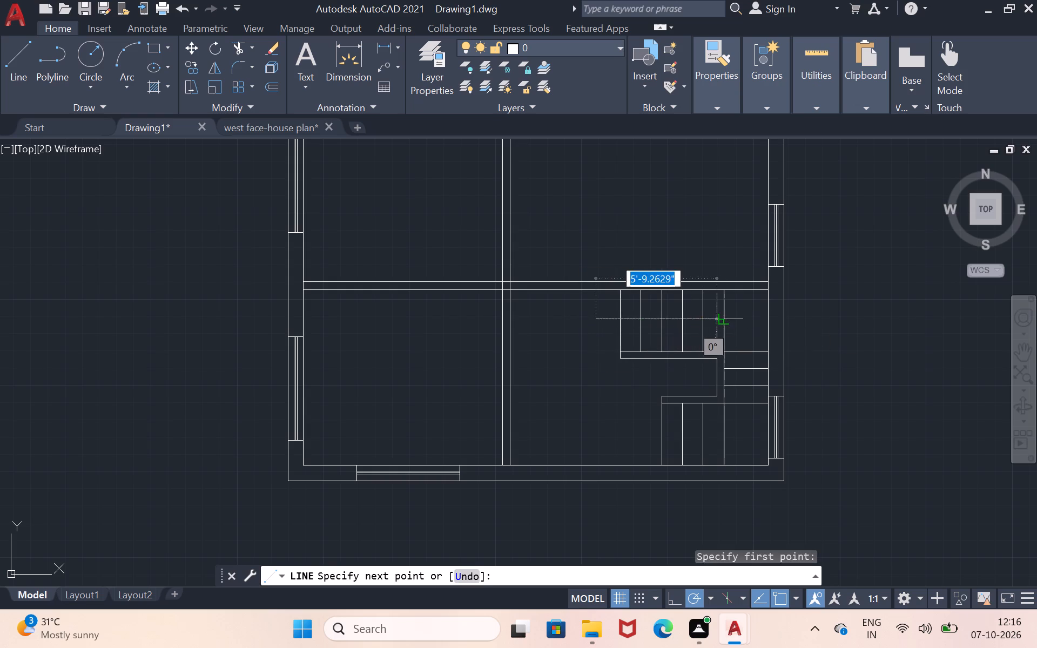
drag(718, 319, 739, 319)
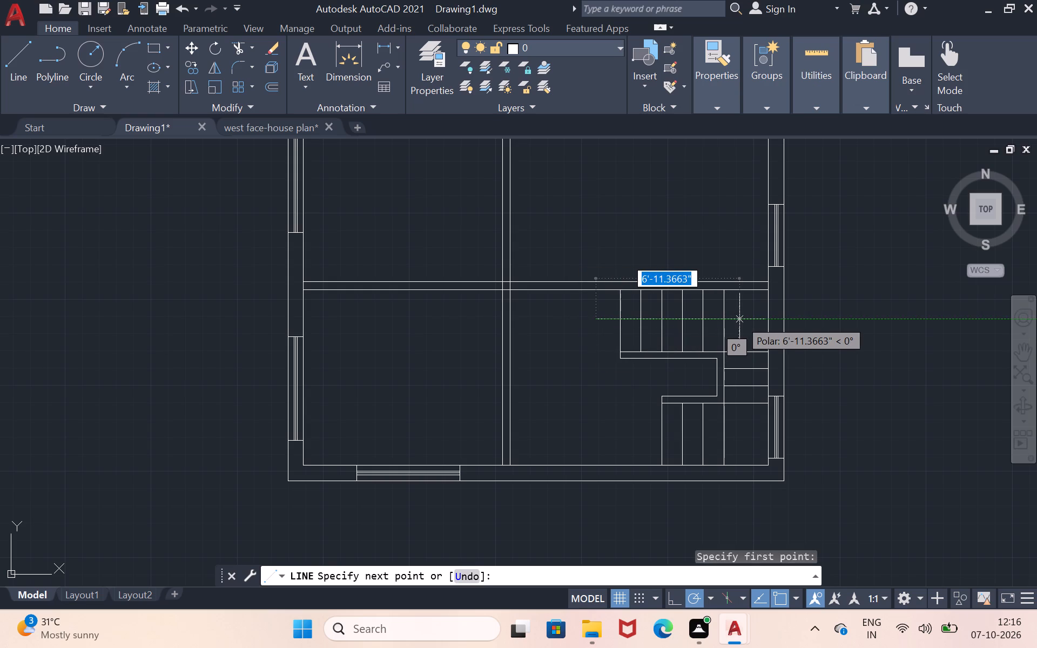
click(739, 319)
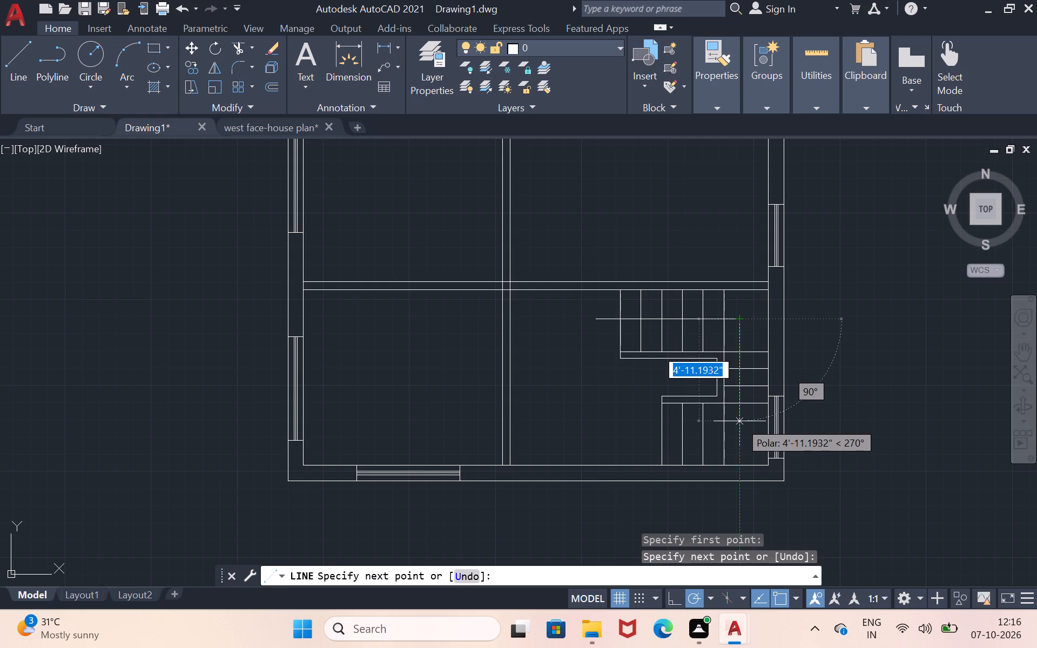
click(740, 423)
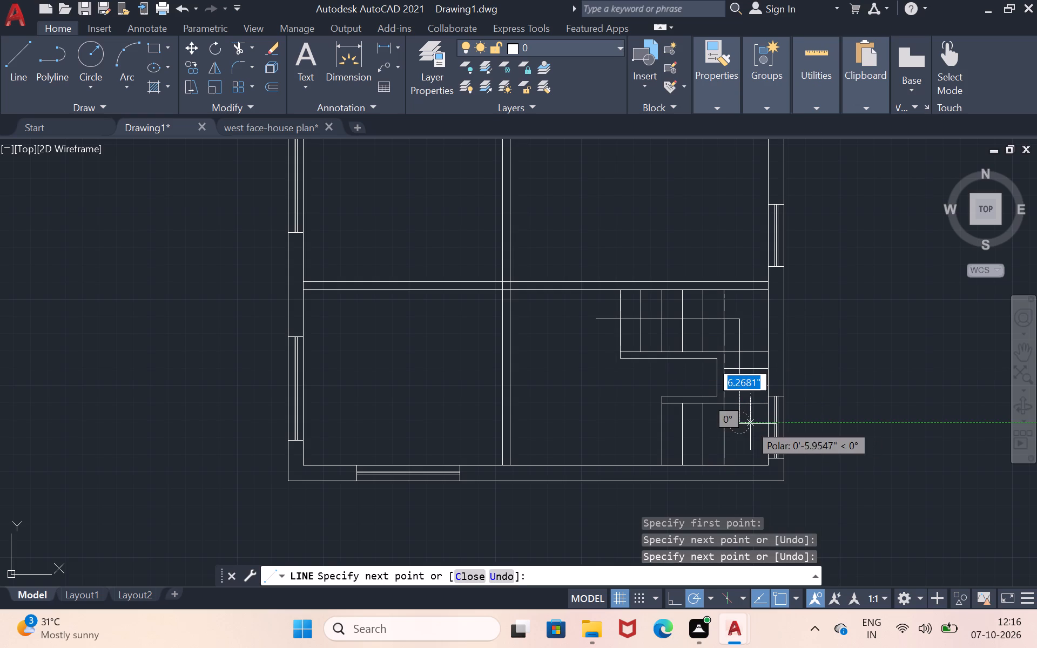
Add the arrowhead's east half: about 6" east from the direction line's south end, sloping back southwest to a tip below it.
scroll(752, 424, up, 1)
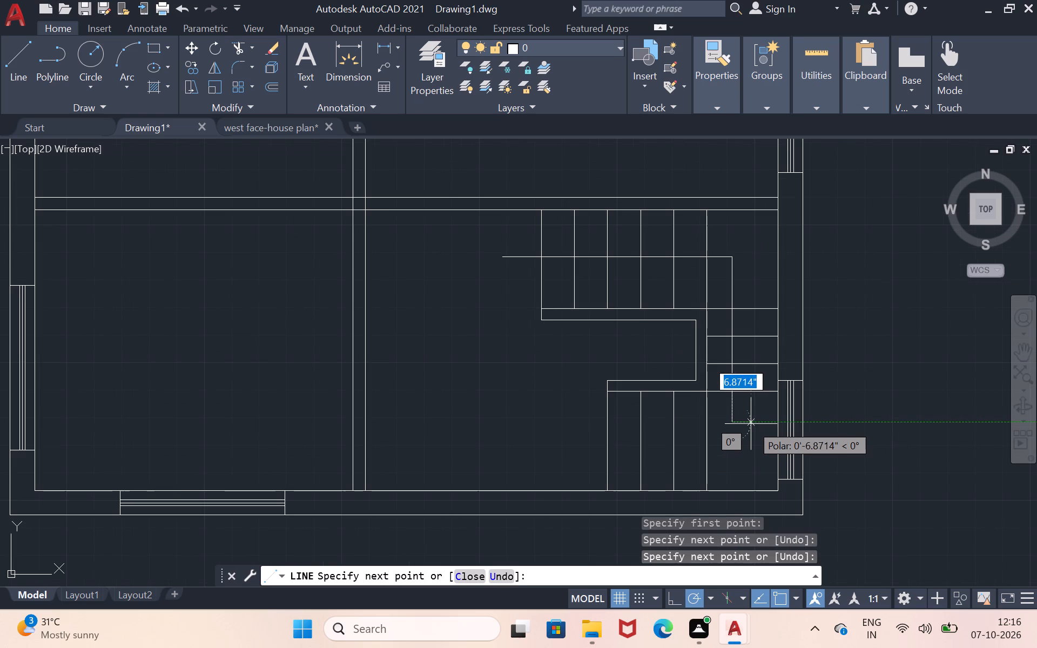
click(748, 426)
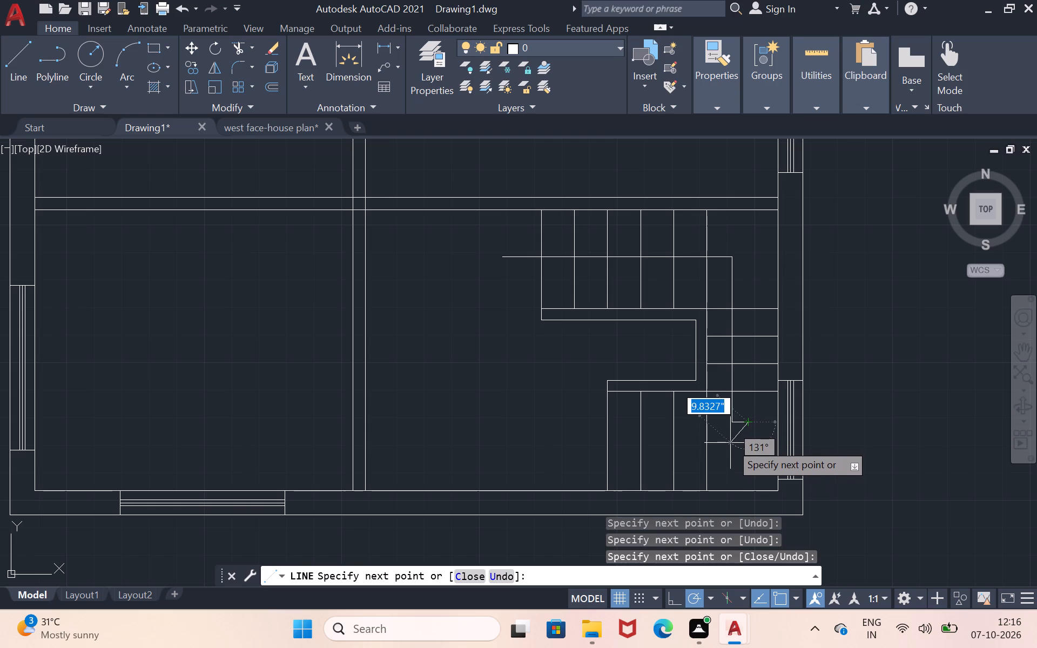
click(732, 439)
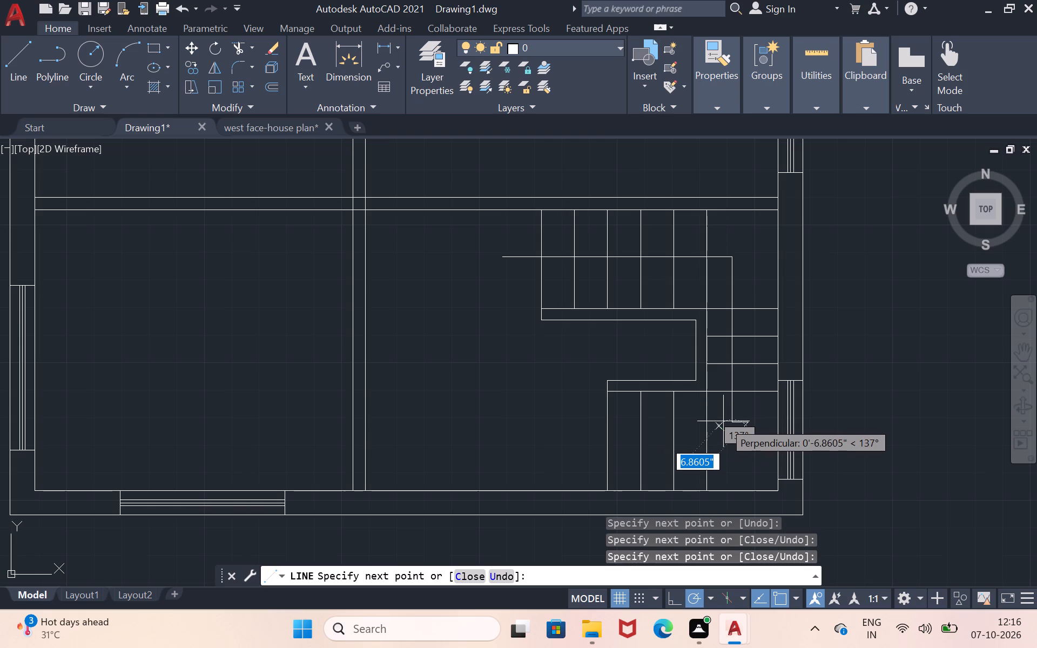
key(Return)
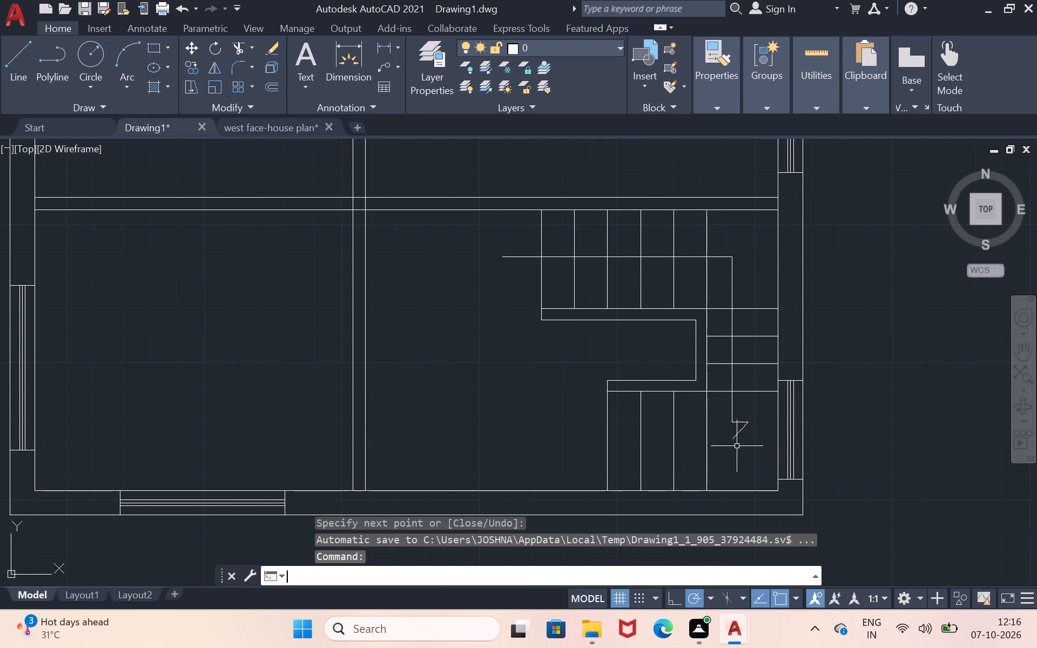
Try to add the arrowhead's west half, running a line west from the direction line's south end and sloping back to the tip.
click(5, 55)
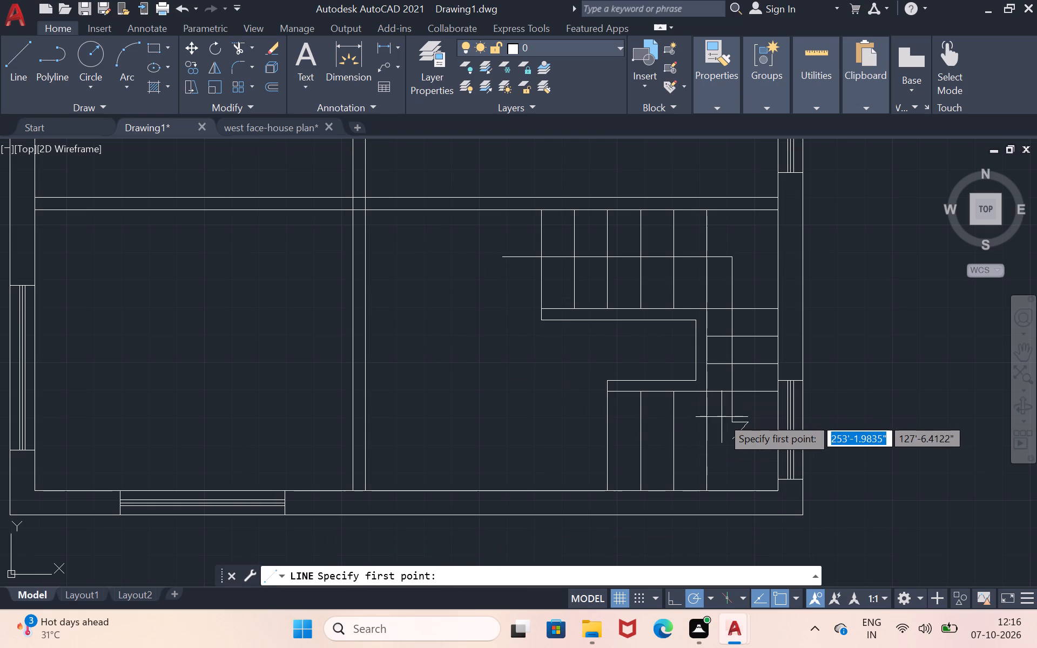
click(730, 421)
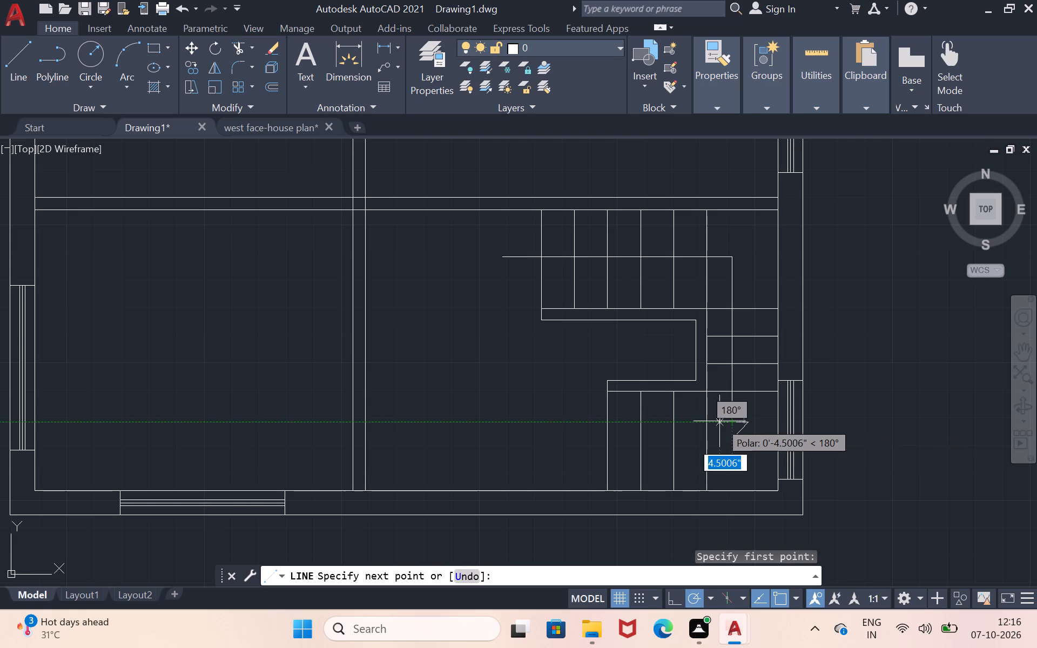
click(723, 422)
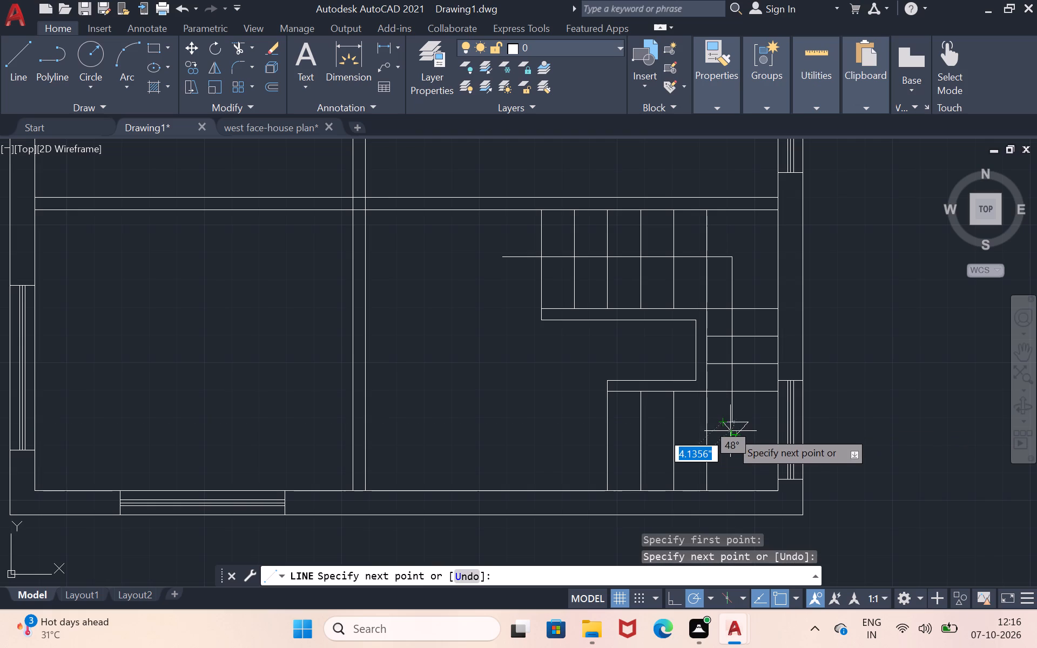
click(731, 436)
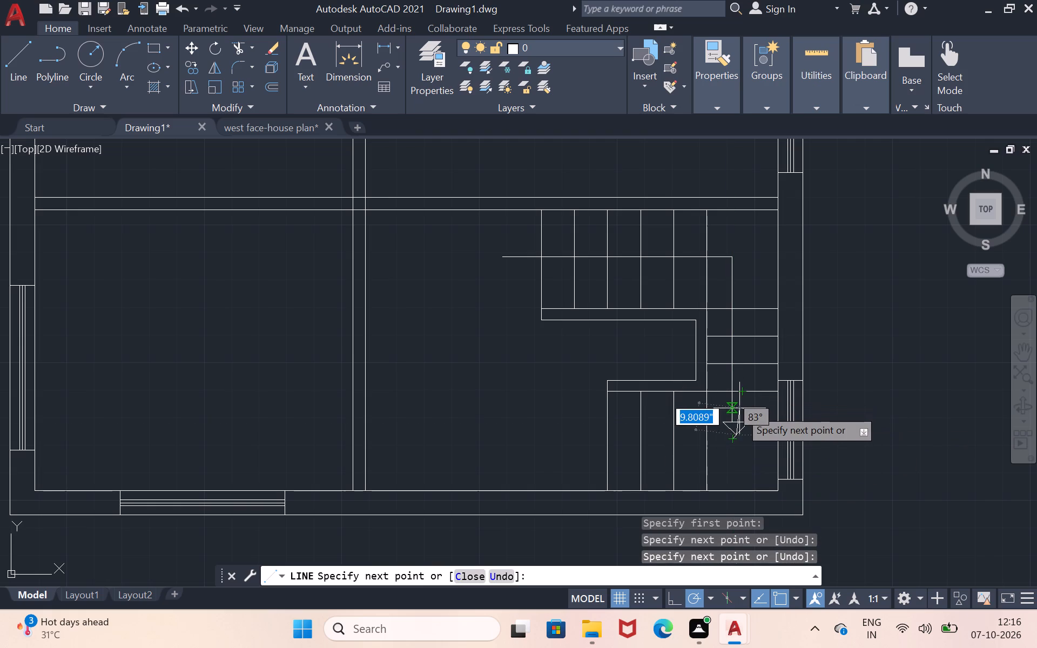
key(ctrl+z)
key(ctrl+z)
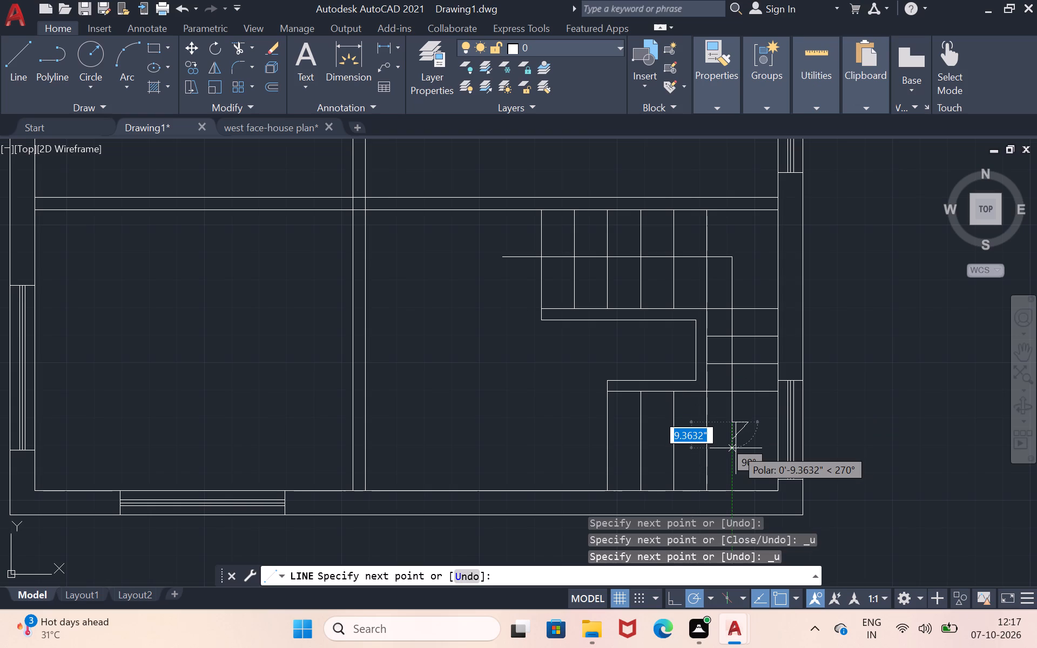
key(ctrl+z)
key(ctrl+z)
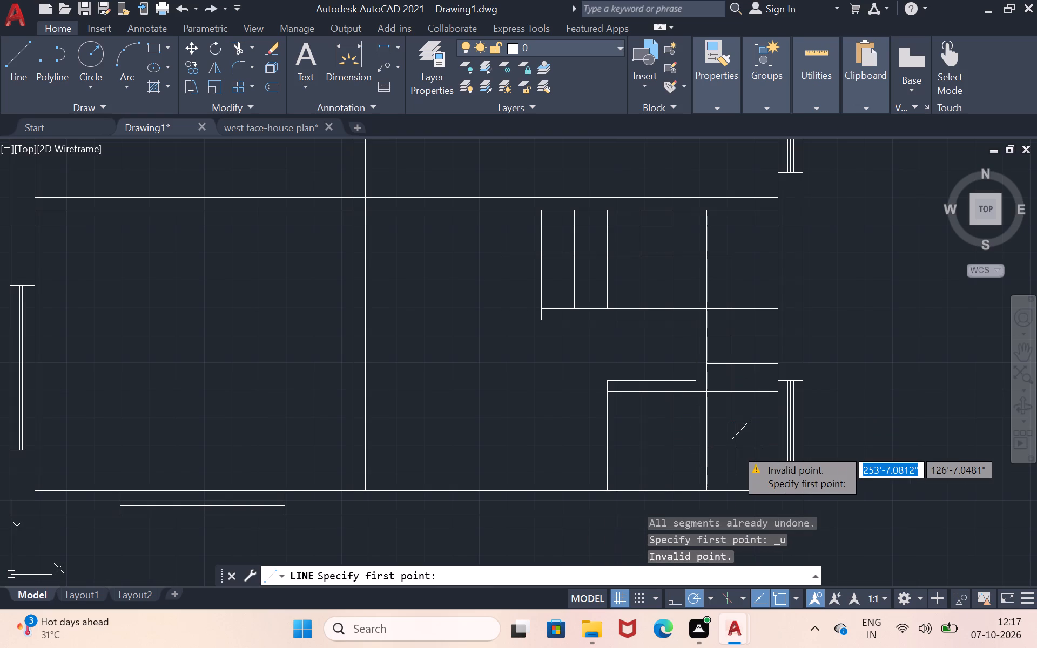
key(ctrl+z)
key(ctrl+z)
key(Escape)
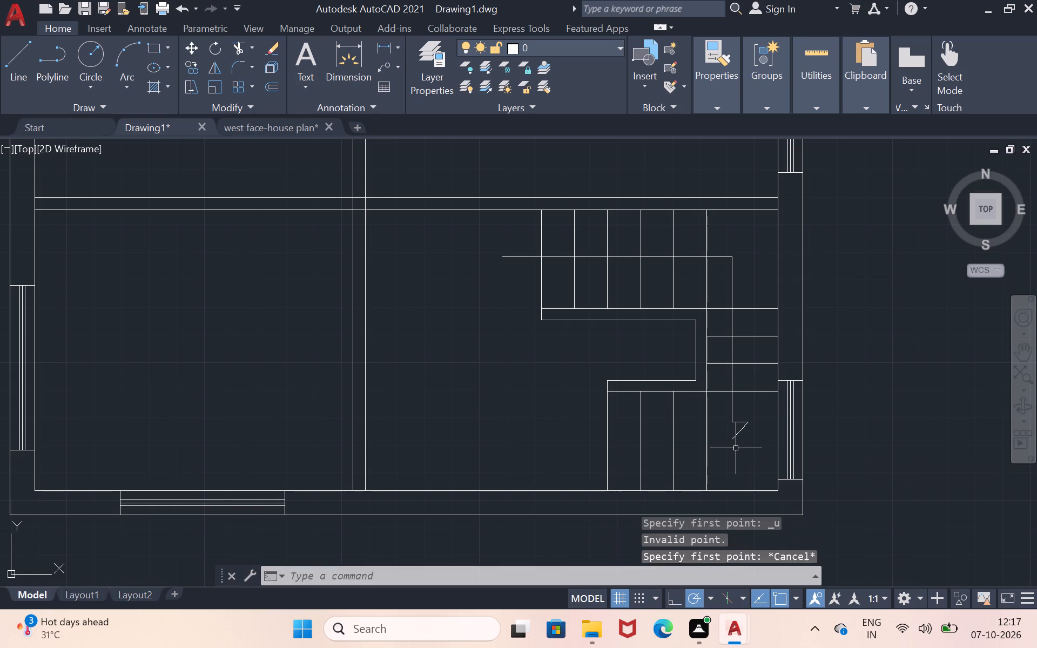
Undo the arrowhead's east half and the stair direction line.
key(ctrl+z)
key(ctrl+z)
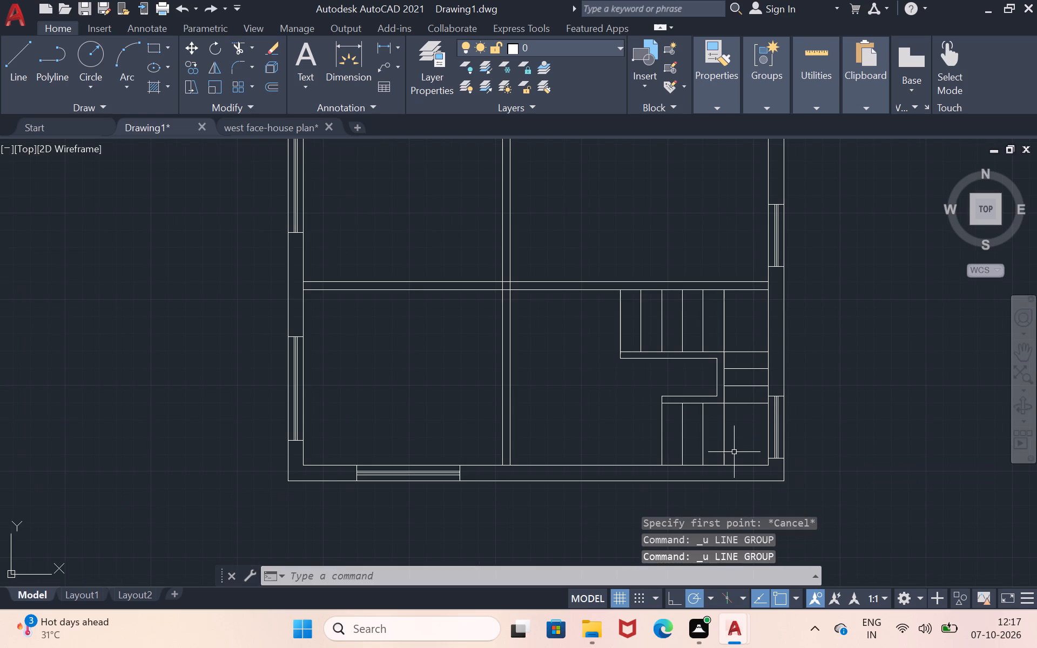
Redraw the stair direction line from west of the north flight about 6'-10" east, continued south past the landing risers.
scroll(735, 438, up, 1)
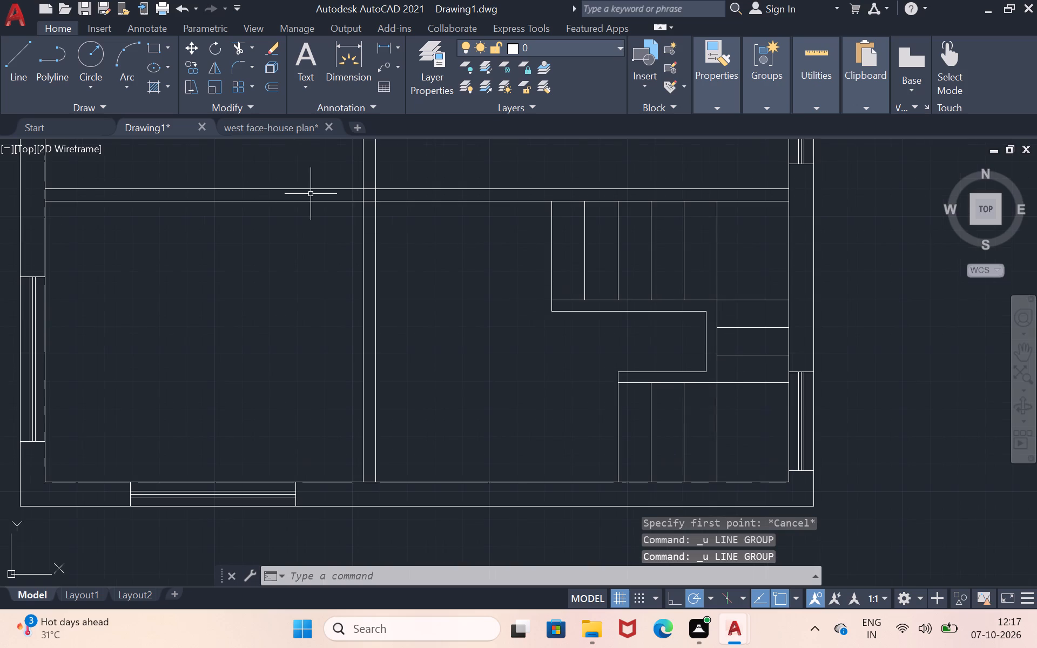
click(9, 63)
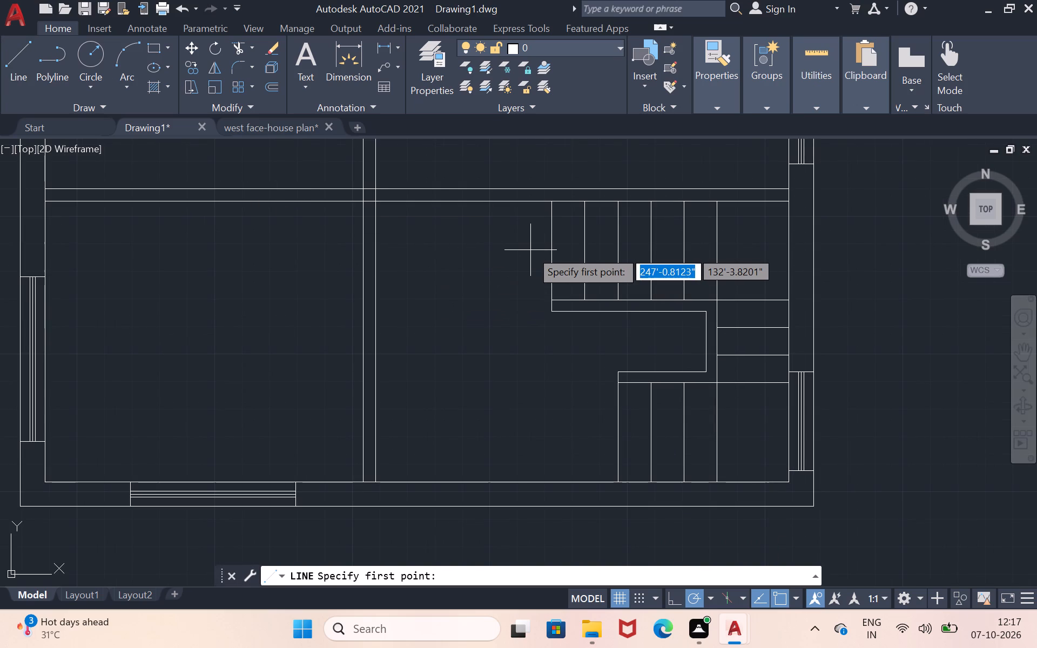
drag(521, 251, 908, 259)
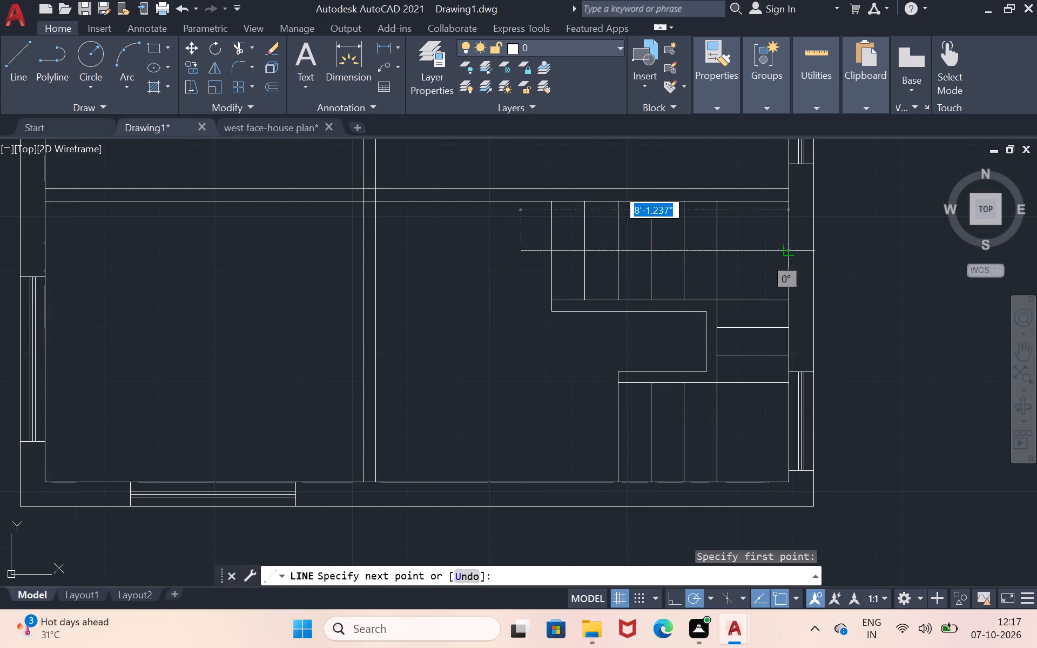
click(747, 245)
click(741, 426)
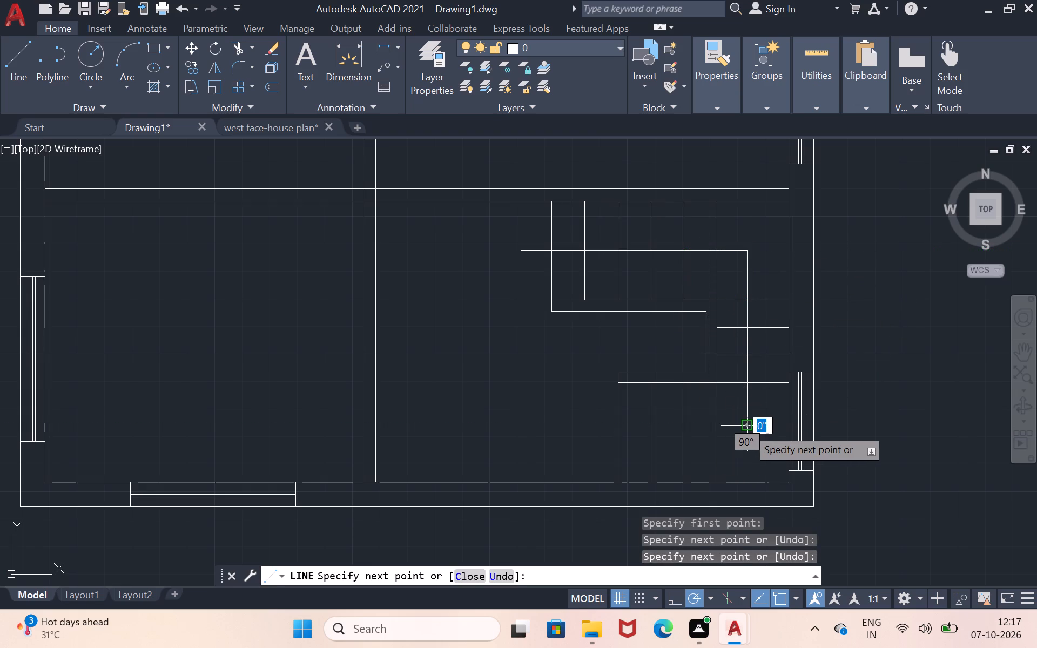
key(Return)
Draw a 6" horizontal arrowhead base across the direction line's south end, from just west of it toward the east.
click(20, 68)
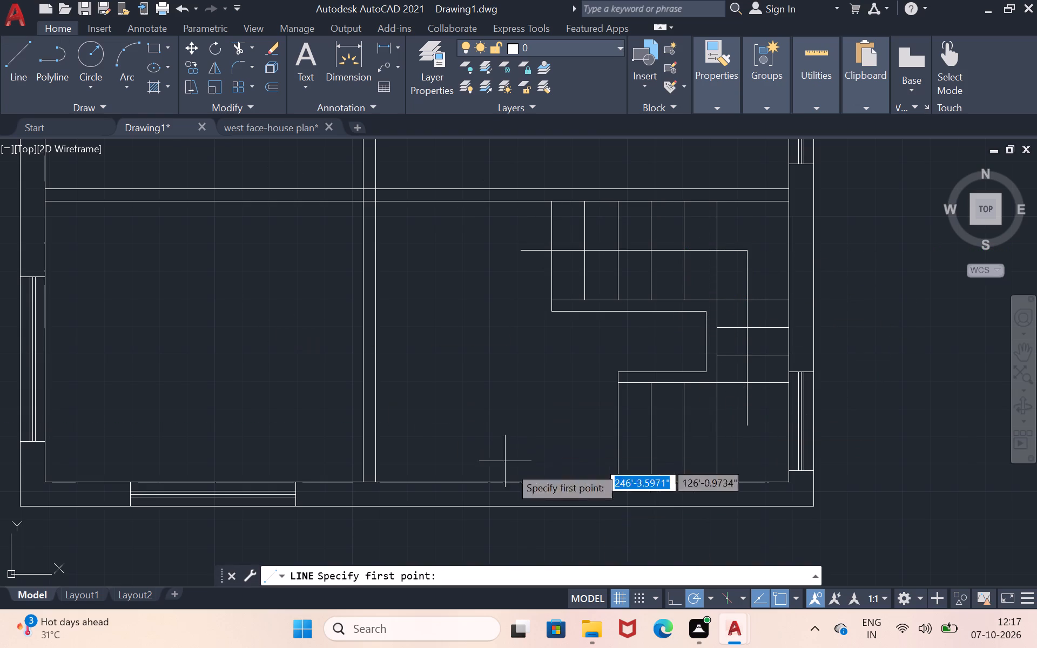
scroll(721, 433, up, 2)
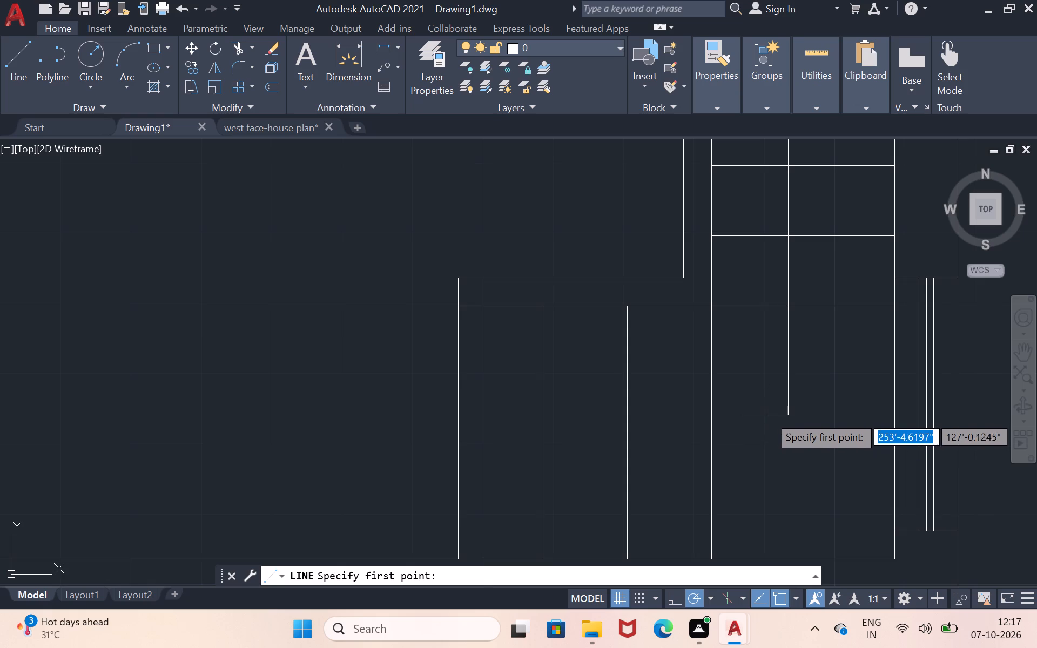
click(769, 416)
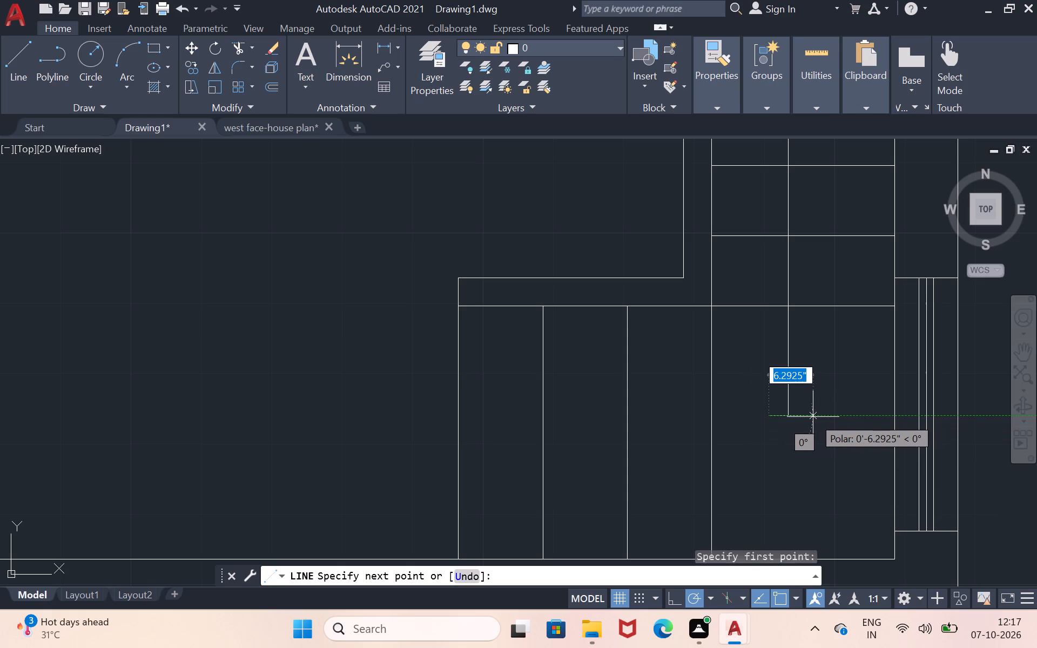
key(6)
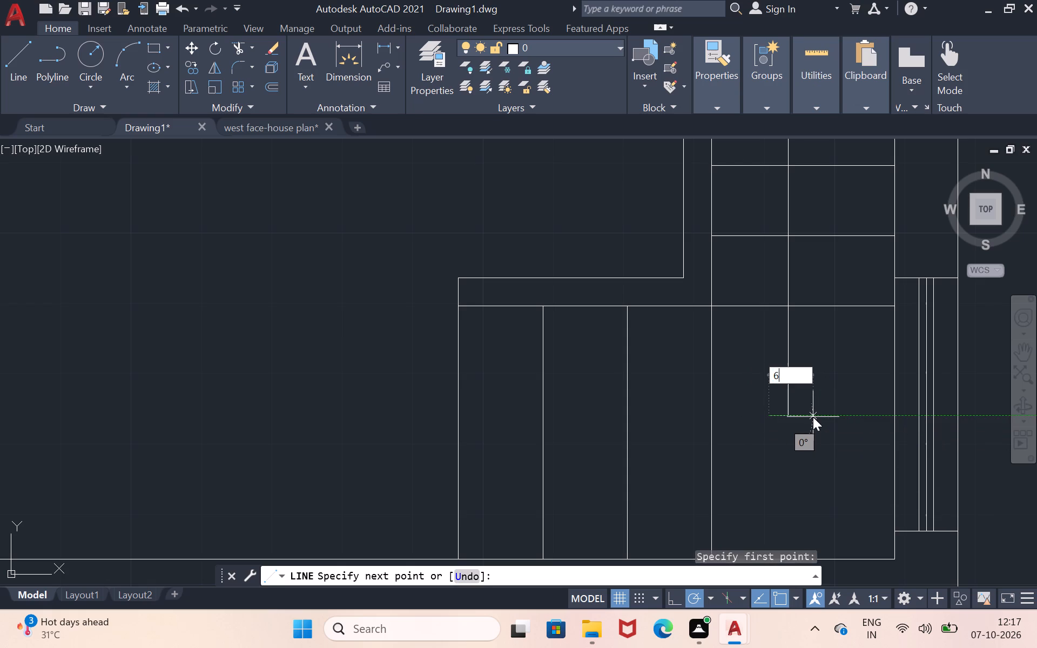
key(shift+quotedbl)
key(Return)
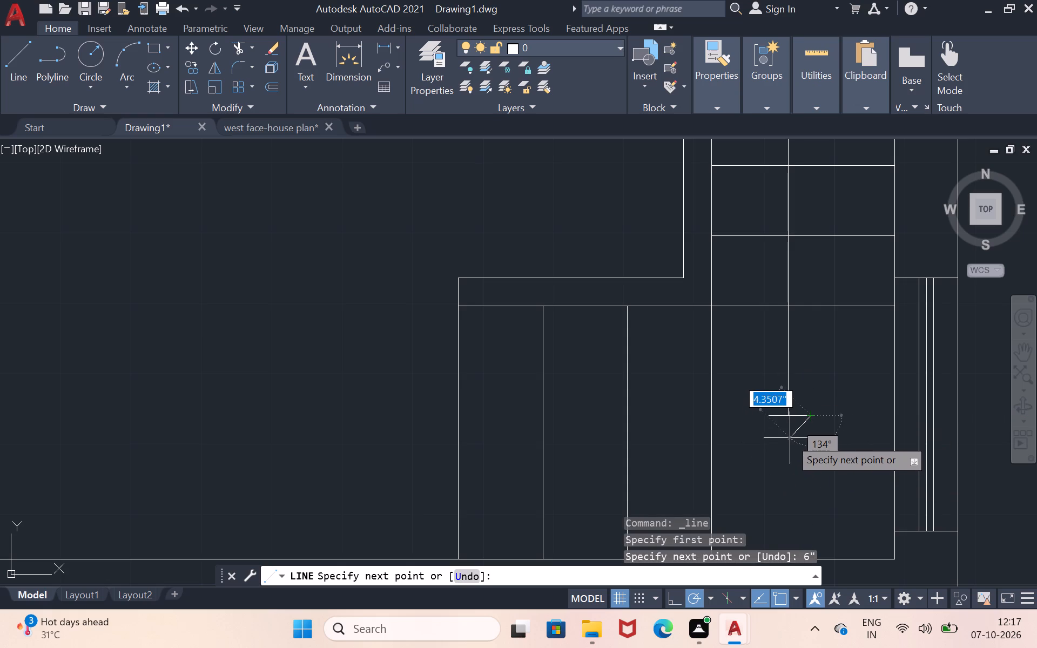
key(Return)
Draw the arrowhead from the direction line's end about 4" south to a tip, with sloping sides to the base's east and west ends.
click(12, 69)
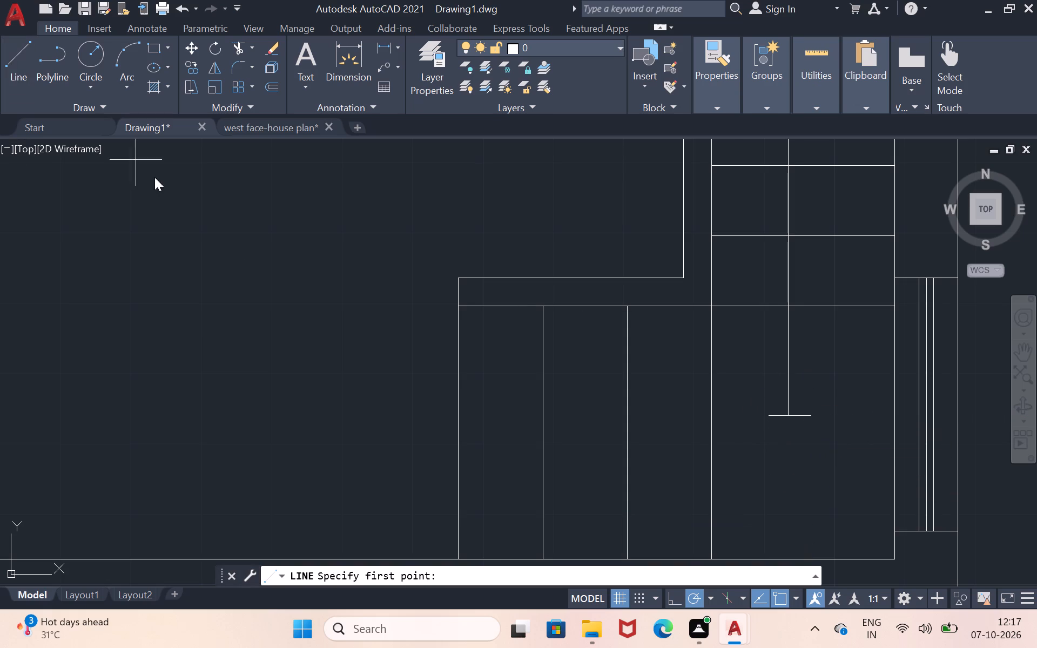
click(789, 417)
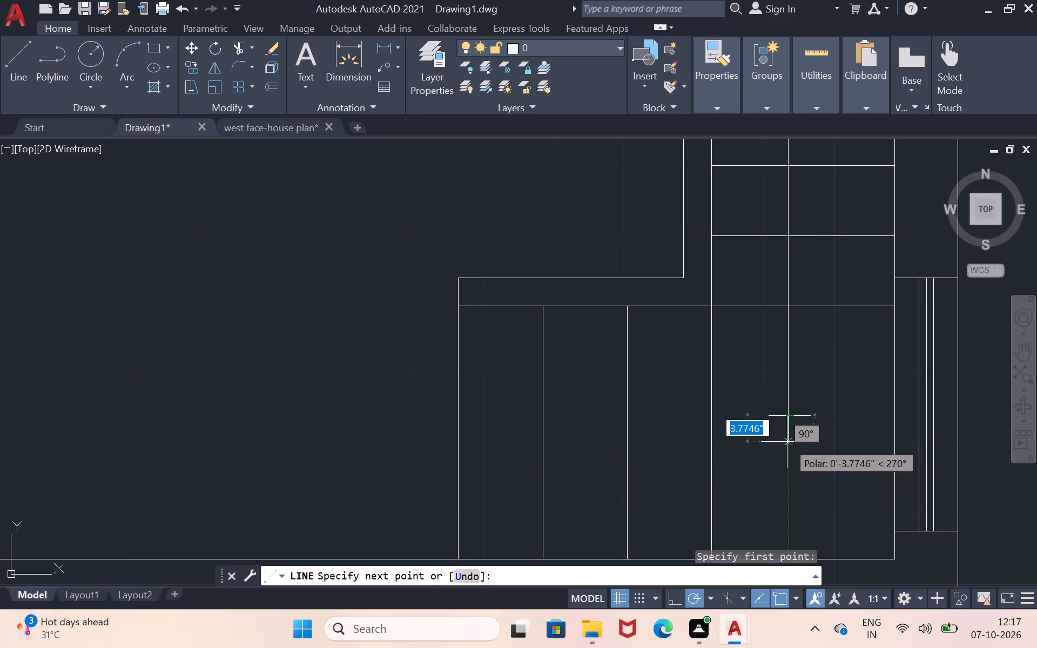
click(787, 442)
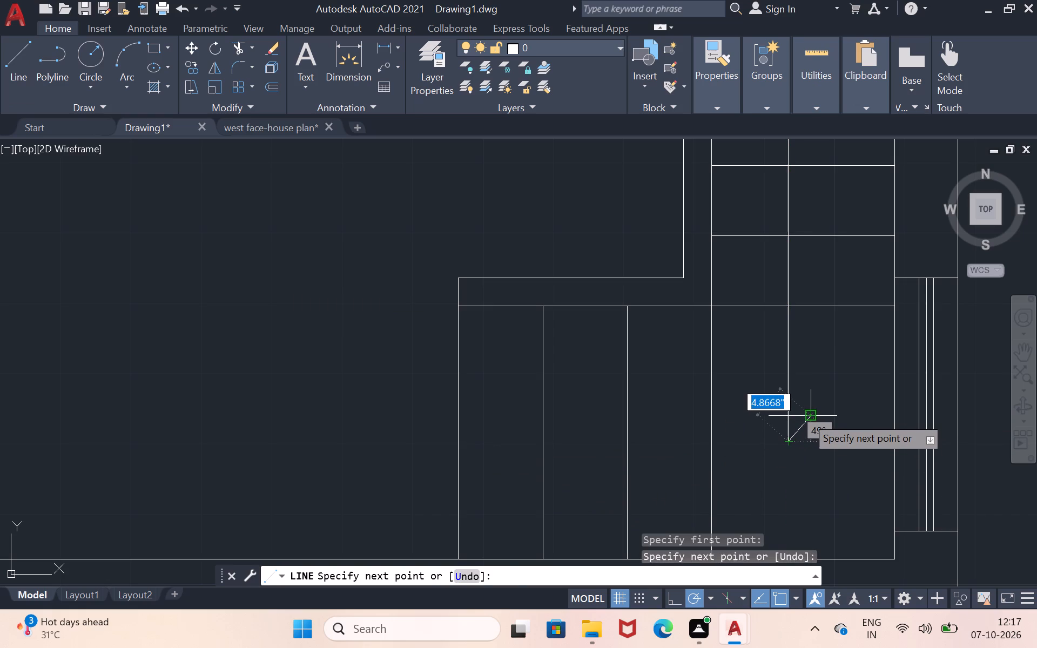
click(806, 416)
key(Return)
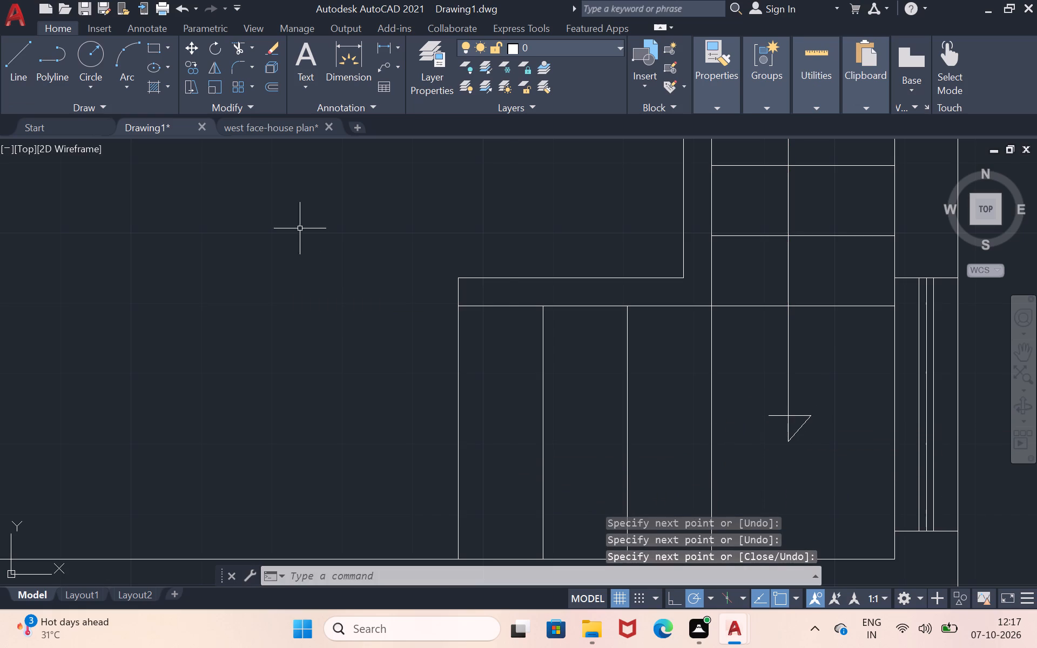
key(Return)
key(Return)
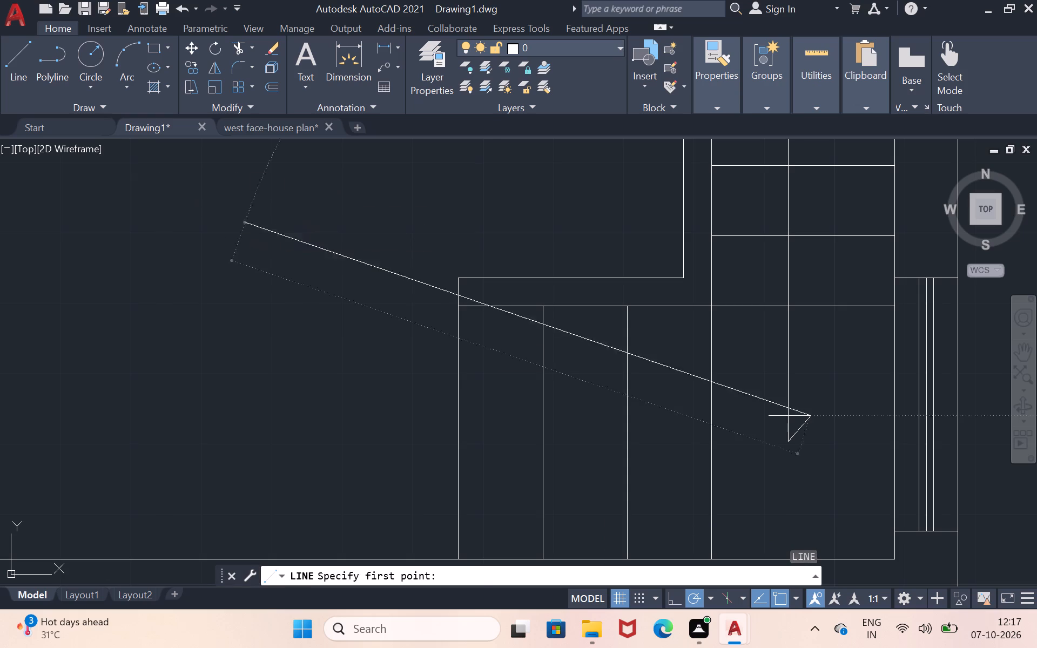
key(Return)
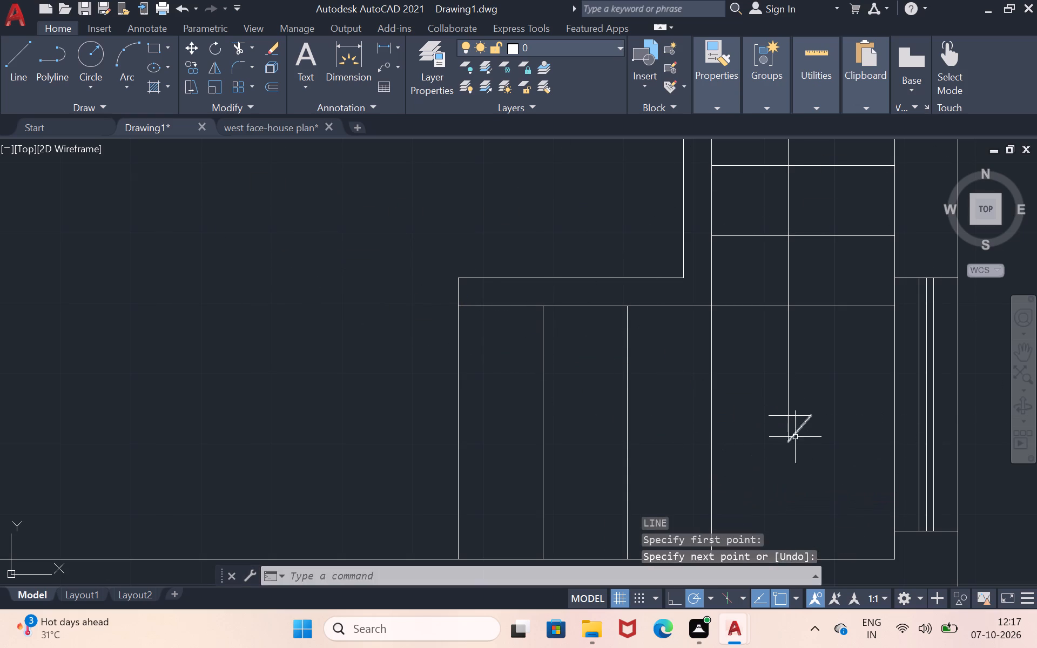
key(Return)
click(789, 443)
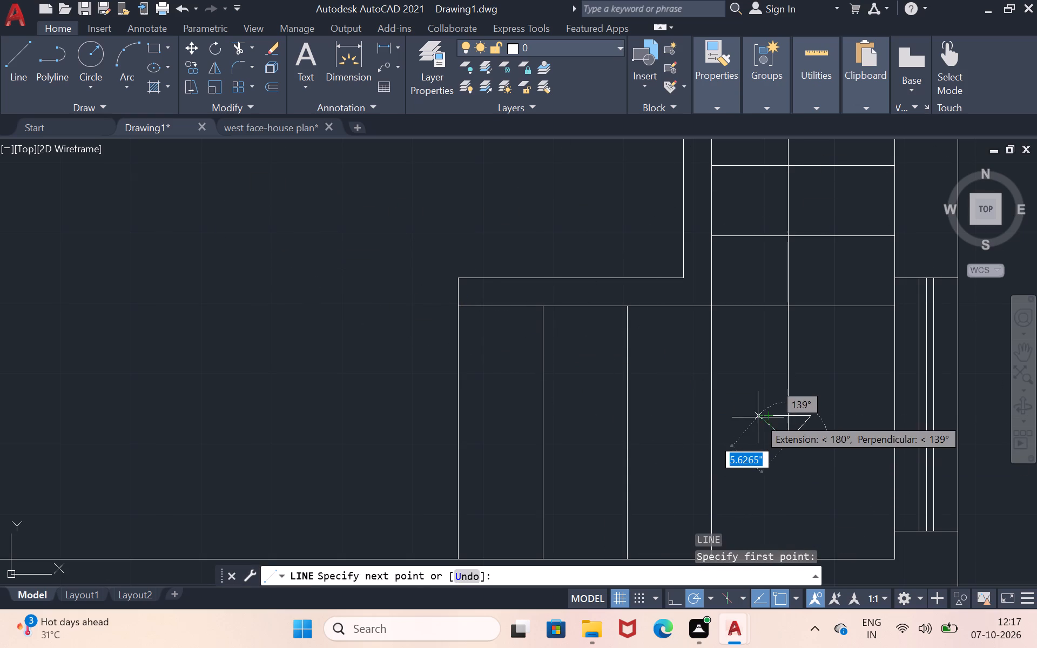
click(769, 417)
key(Return)
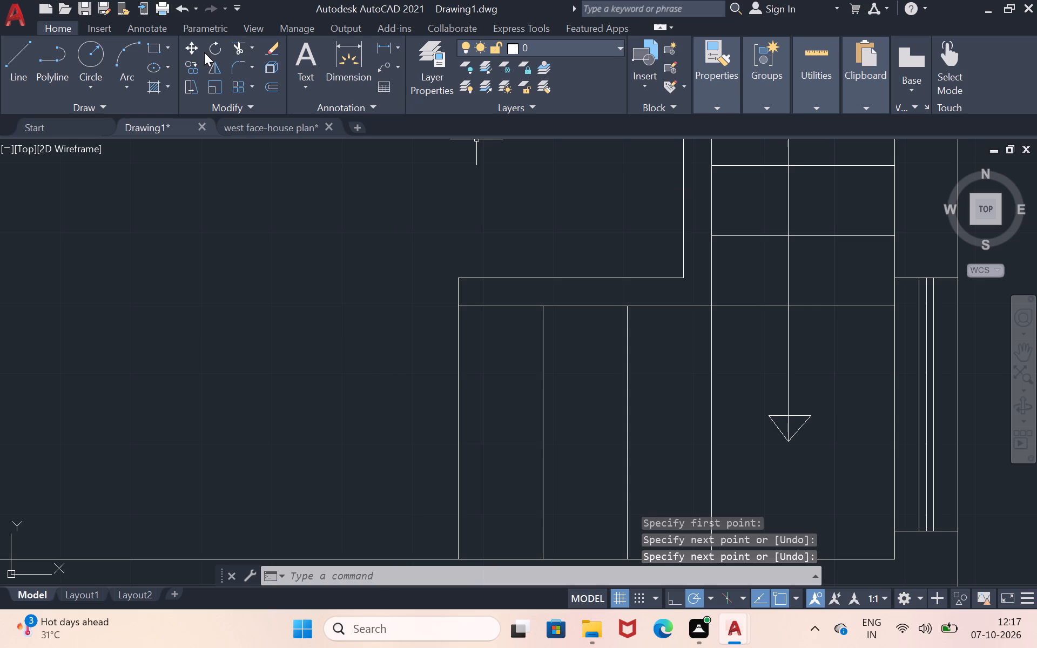
Trim away the vertical line inside the arrowhead, between its base and tip.
click(234, 43)
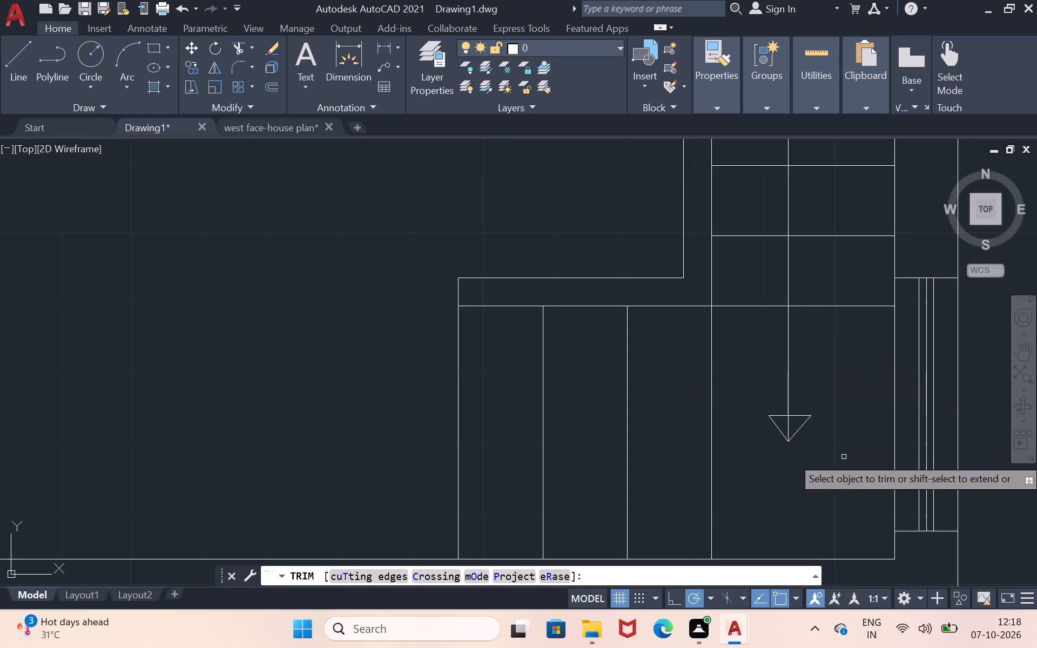
click(788, 423)
Look over the southeast staircase and the surrounding rooms in the southern part of the plan.
scroll(833, 397, down, 3)
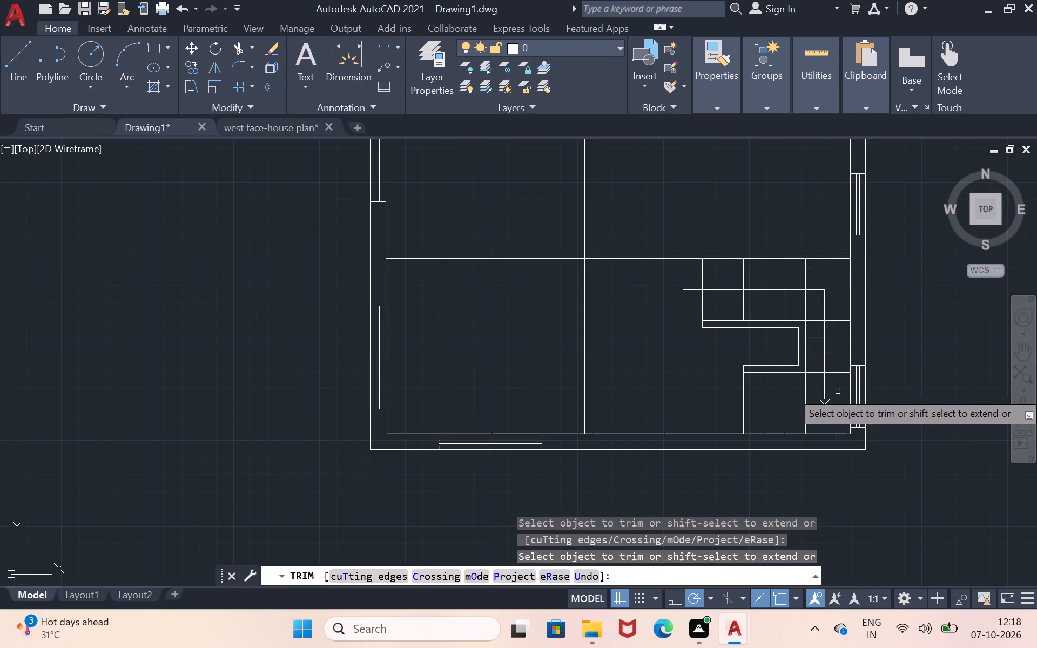
click(1015, 346)
drag(632, 244, 647, 291)
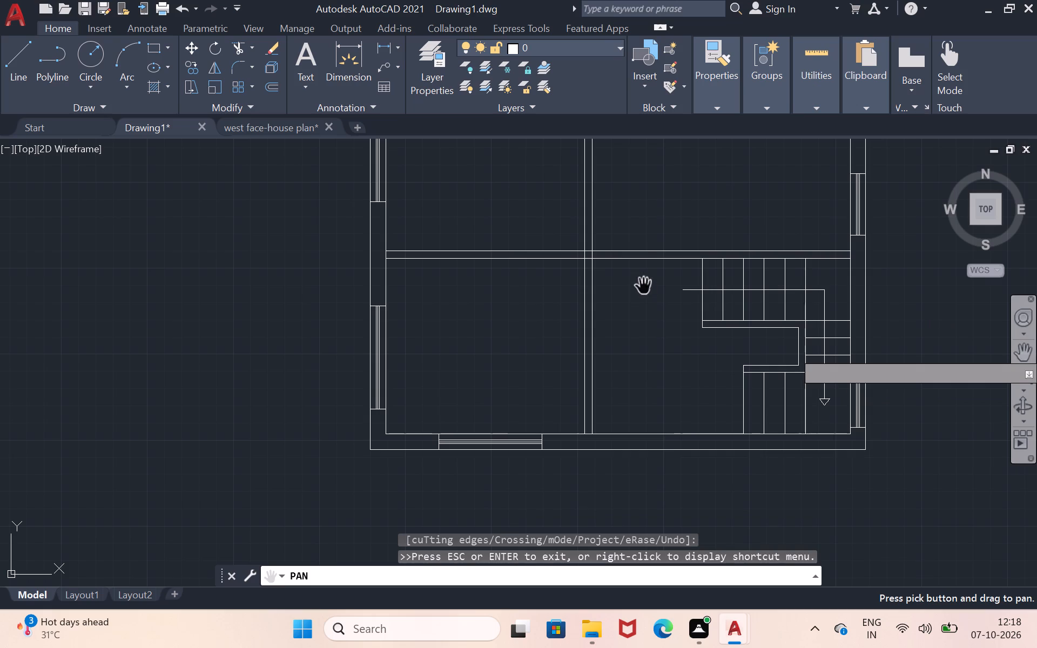
drag(654, 187, 658, 195)
scroll(658, 195, down, 1)
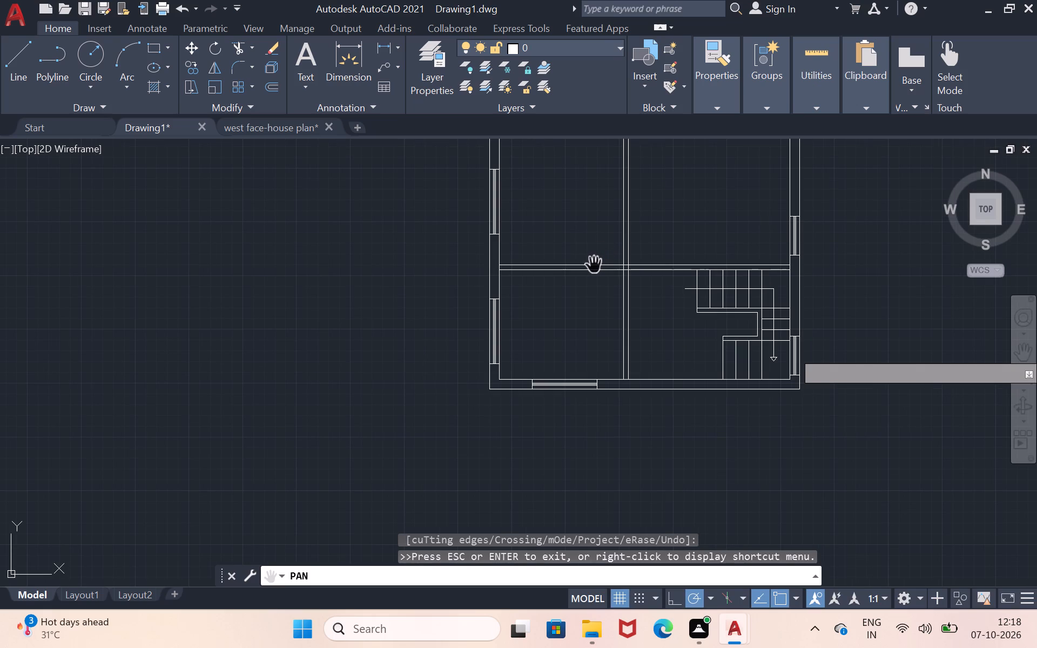
drag(594, 265, 543, 287)
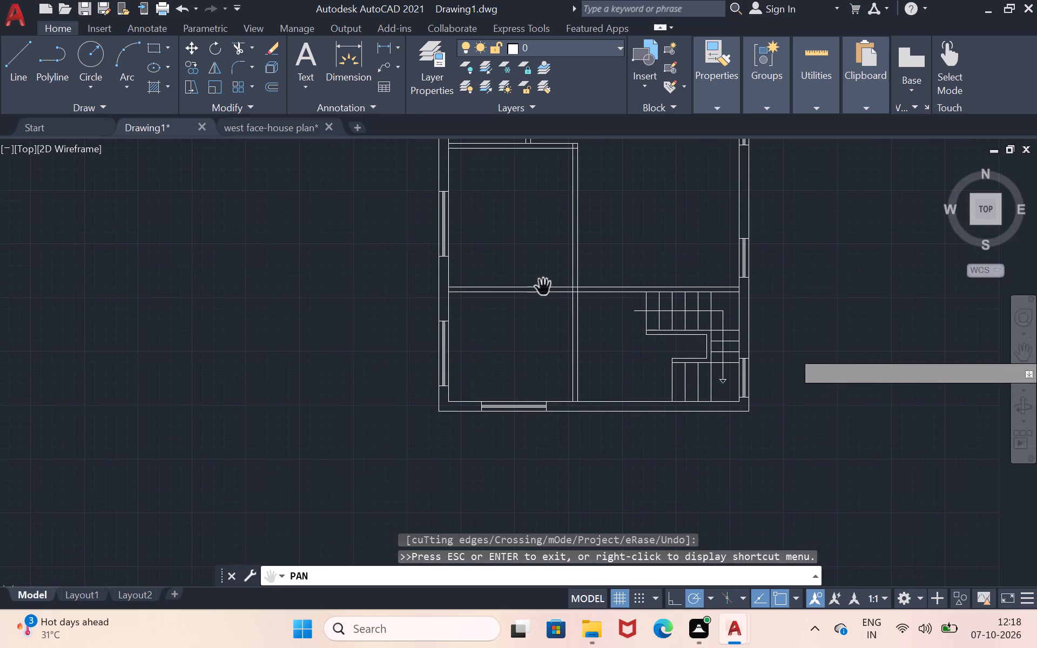
drag(614, 383, 620, 354)
scroll(620, 354, up, 1)
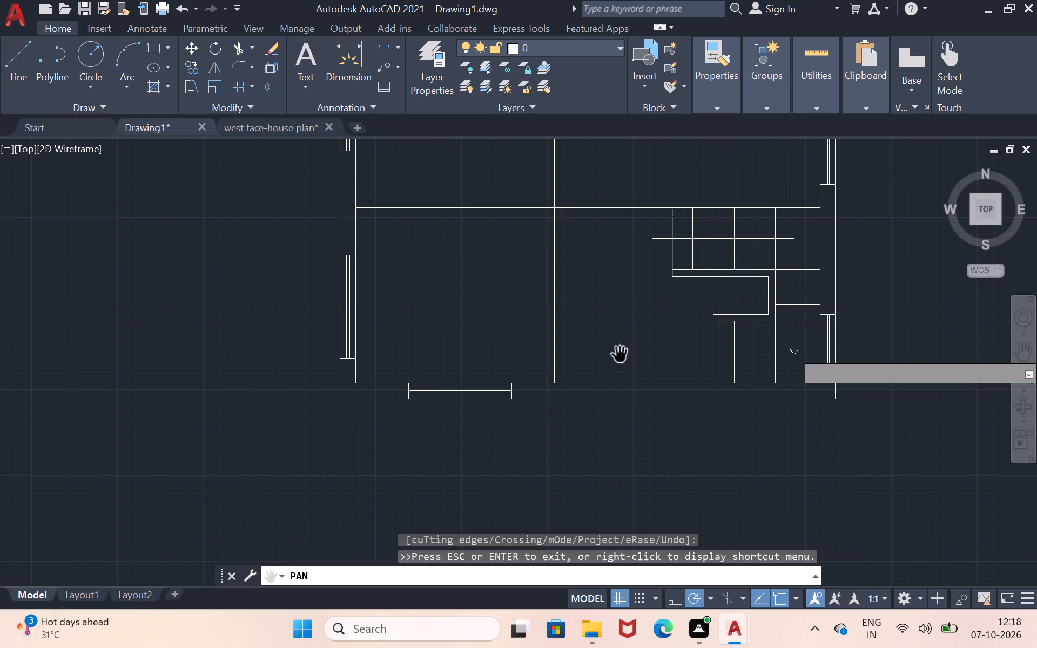
drag(620, 354, 617, 366)
scroll(617, 366, up, 1)
scroll(617, 366, down, 1)
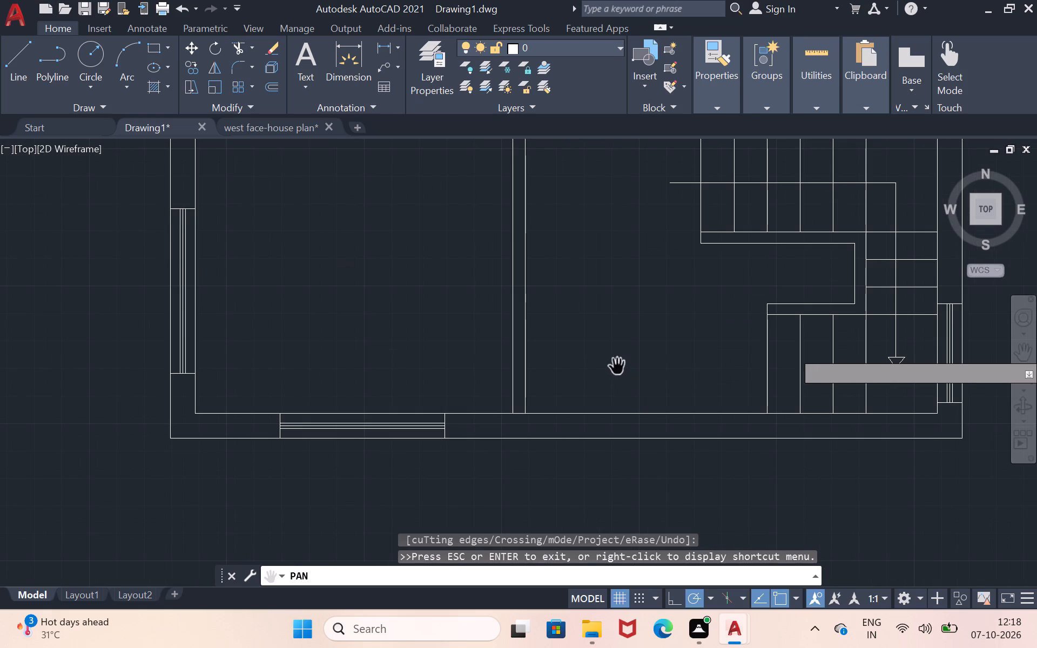
drag(614, 357, 595, 358)
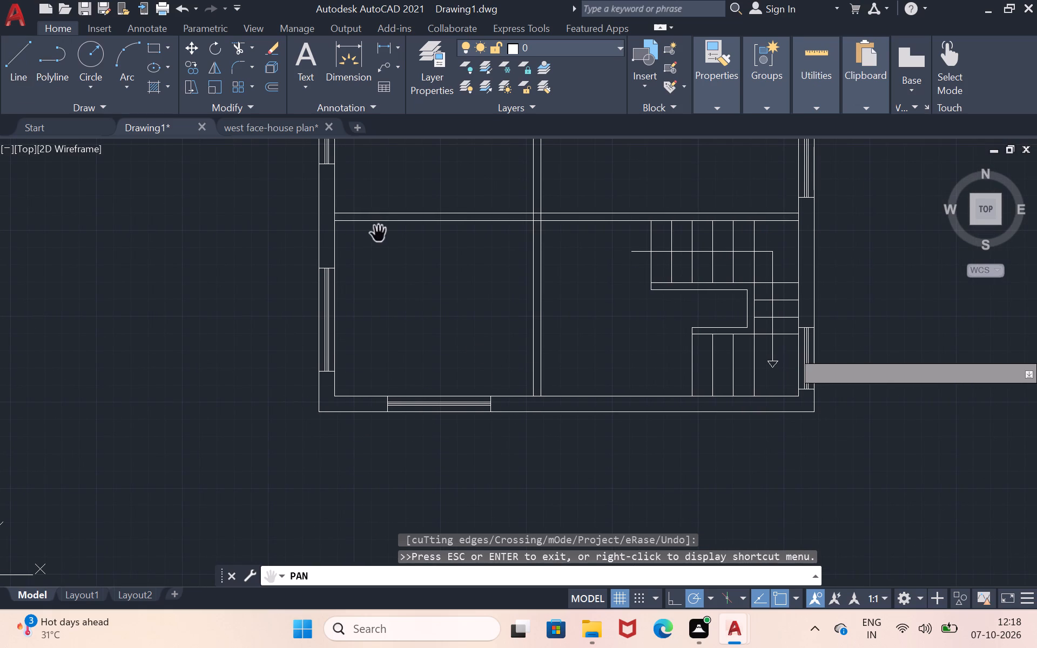
drag(483, 273, 381, 357)
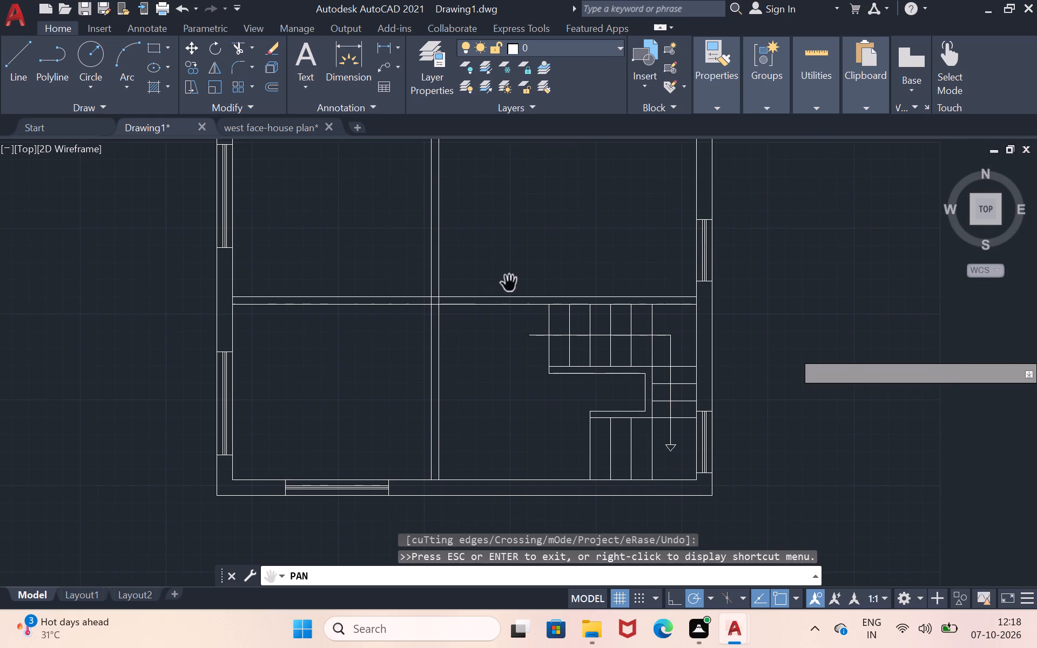
Draw a line from the central wall crossing 4" east along the horizontal partition's north face, continuing straight south to its south face.
scroll(509, 278, up, 2)
drag(331, 336, 403, 300)
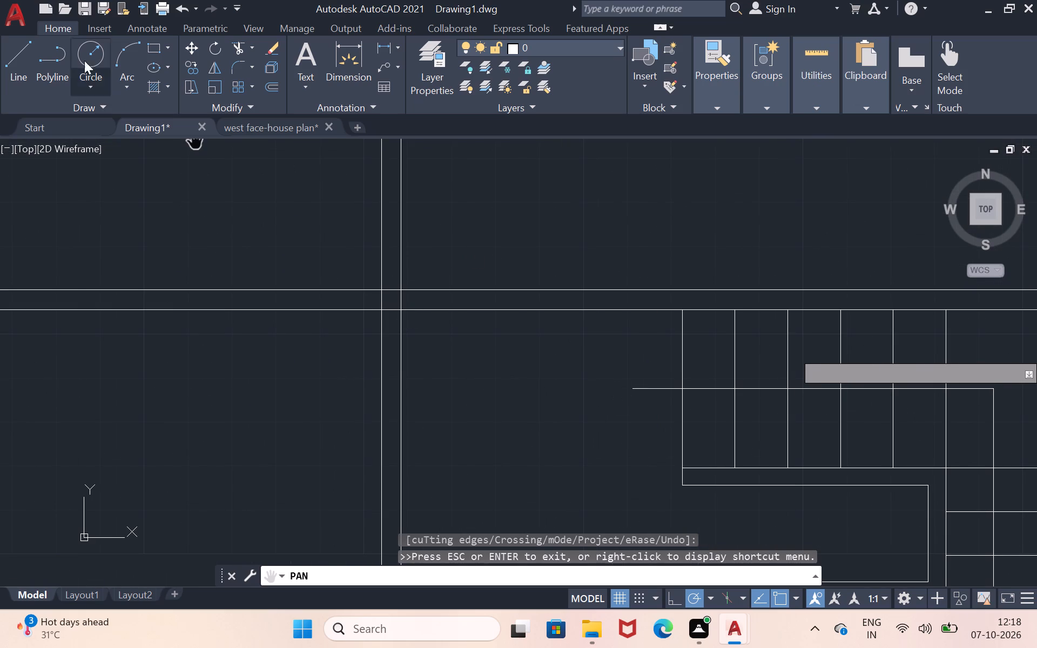
click(14, 70)
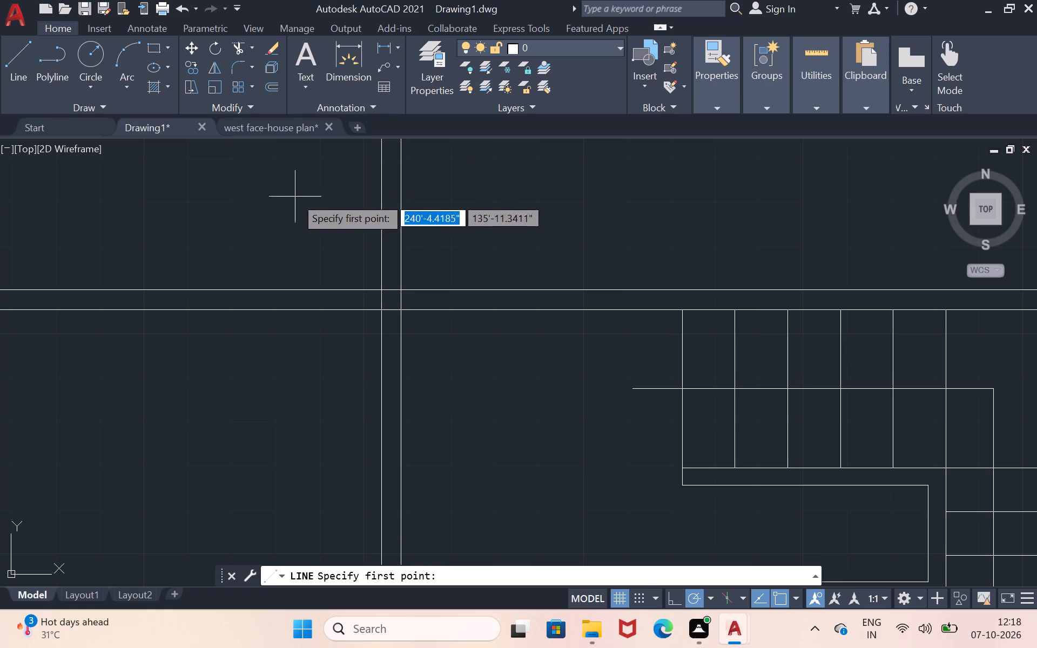
click(402, 292)
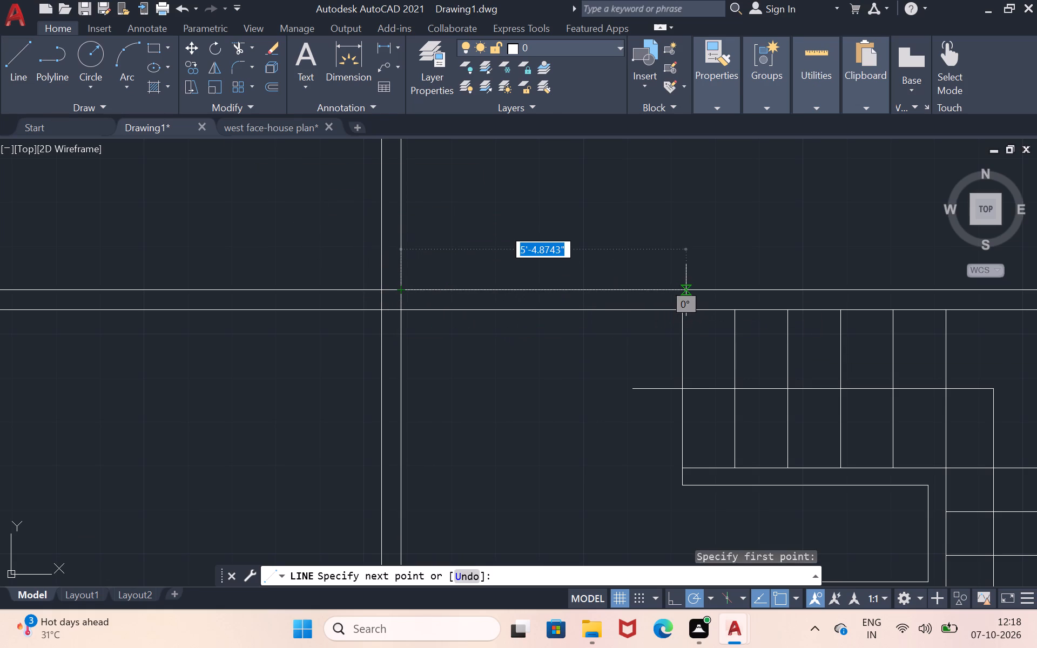
key(4)
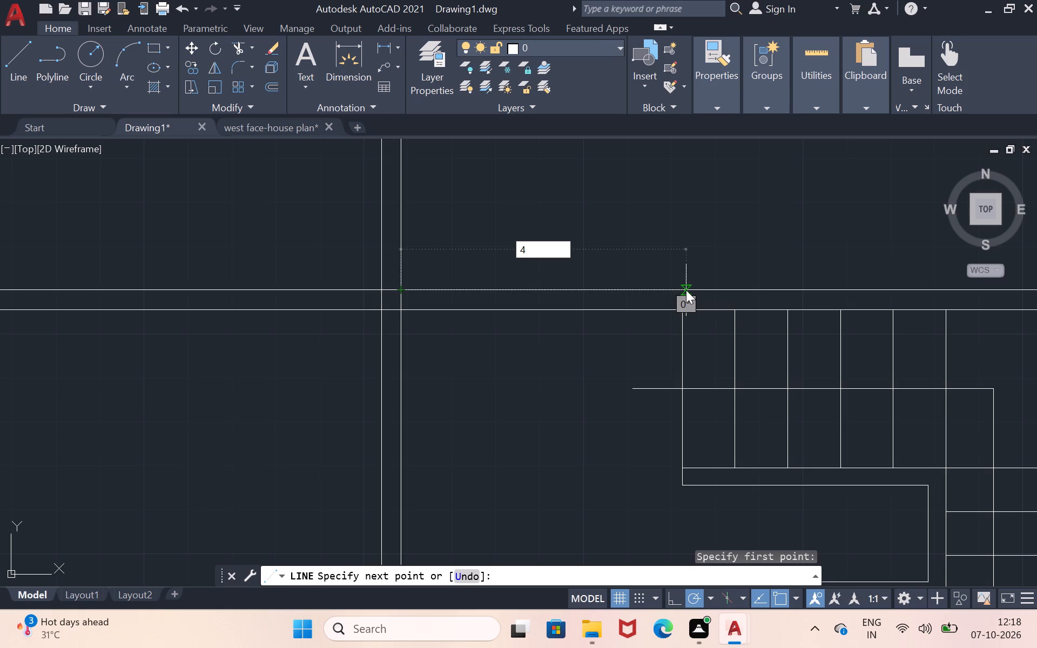
key(shift+quotedbl)
key(Return)
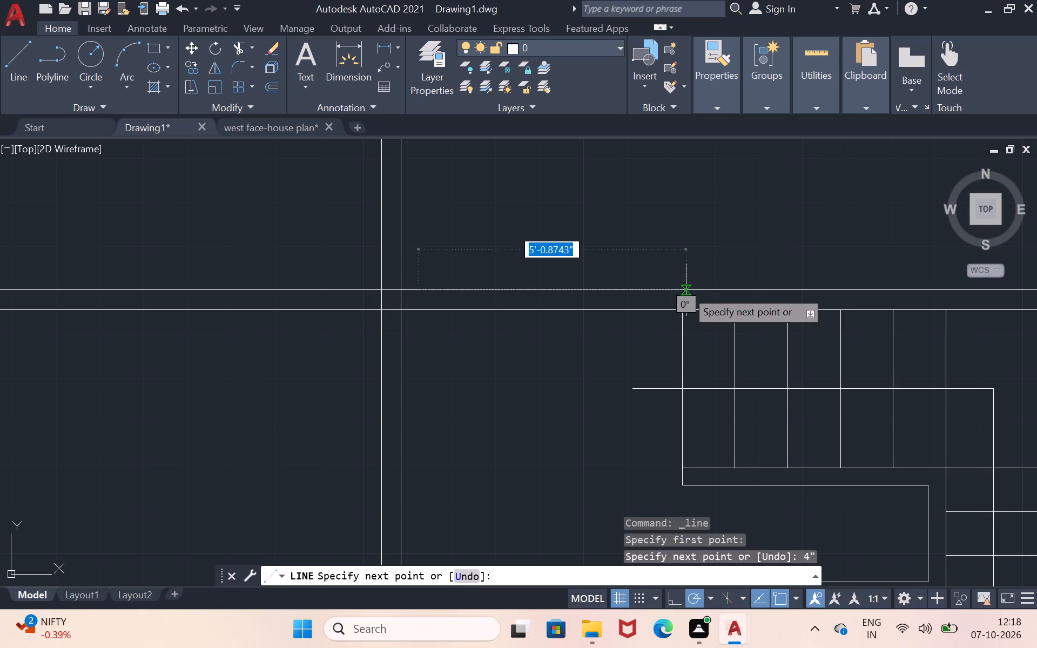
click(416, 313)
key(Return)
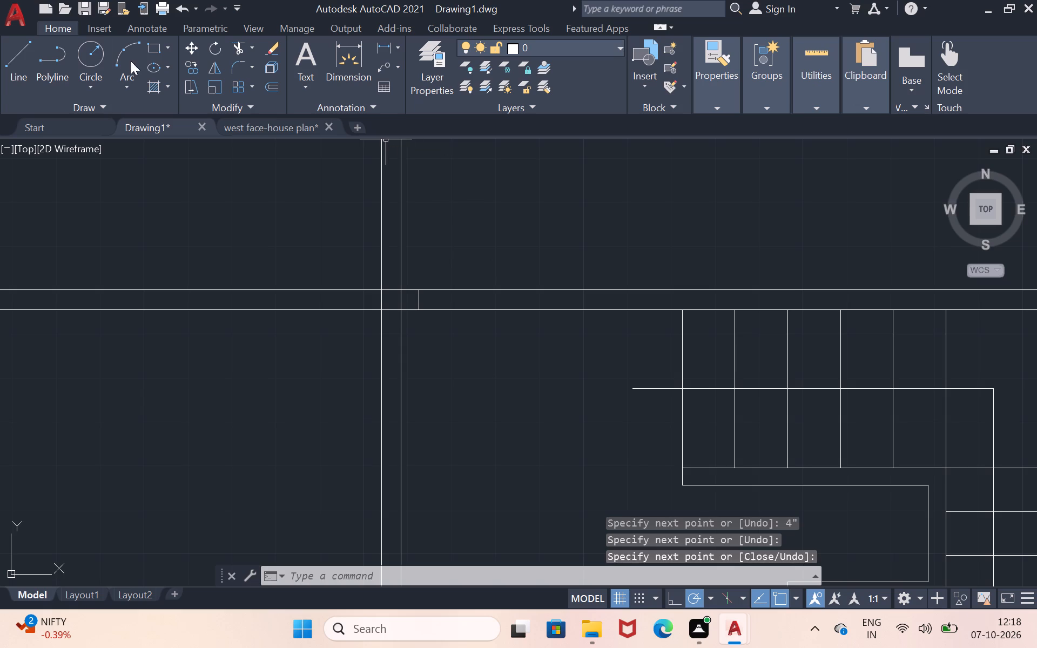
Draw a 3'0" line straight north from the top of the short jamb line beside the central wall crossing.
click(18, 52)
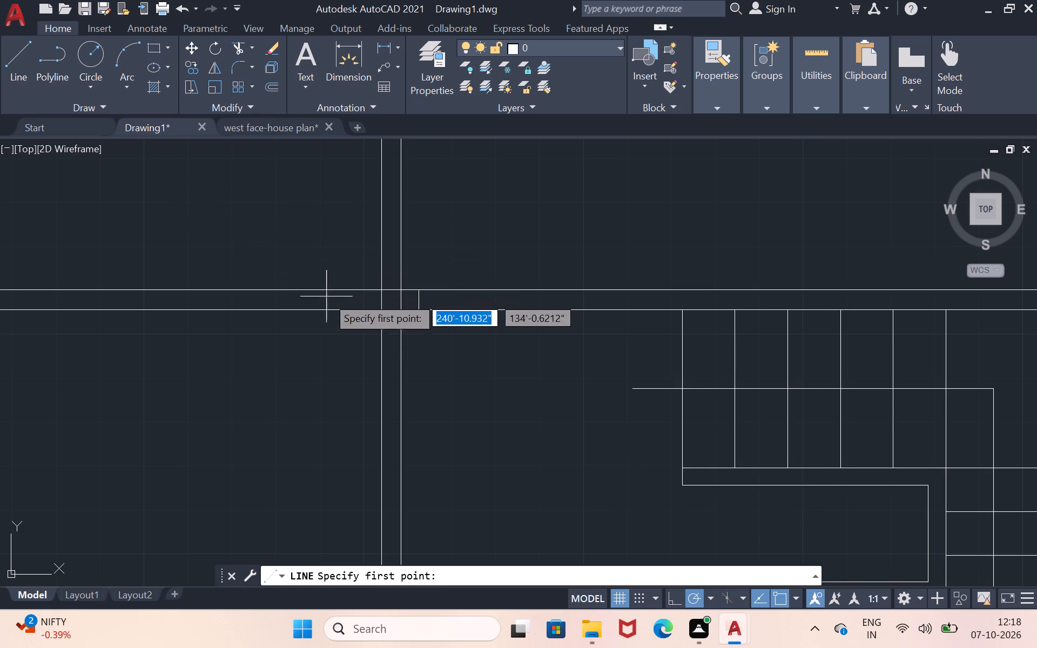
click(420, 286)
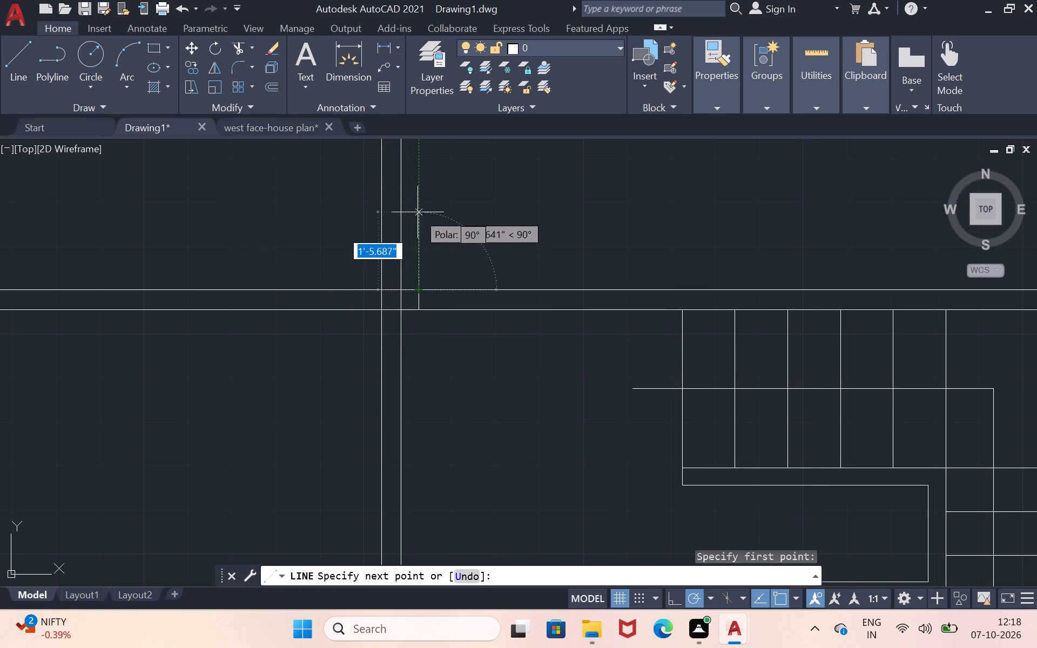
key(3)
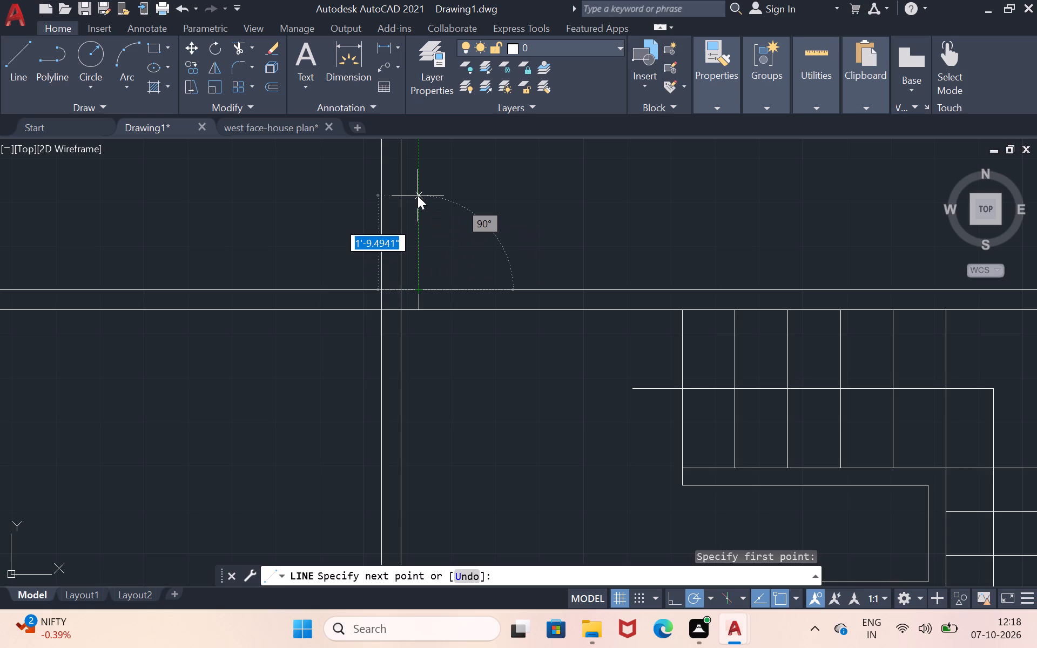
text('-)
key(BackSpace)
text(0")
key(Return)
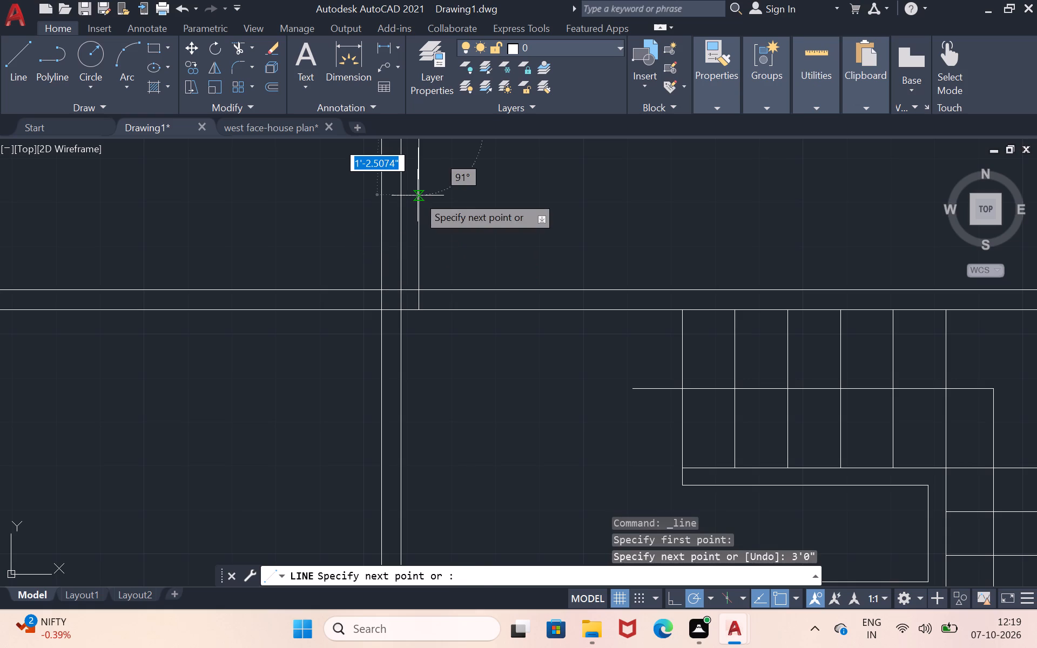
scroll(488, 211, down, 1)
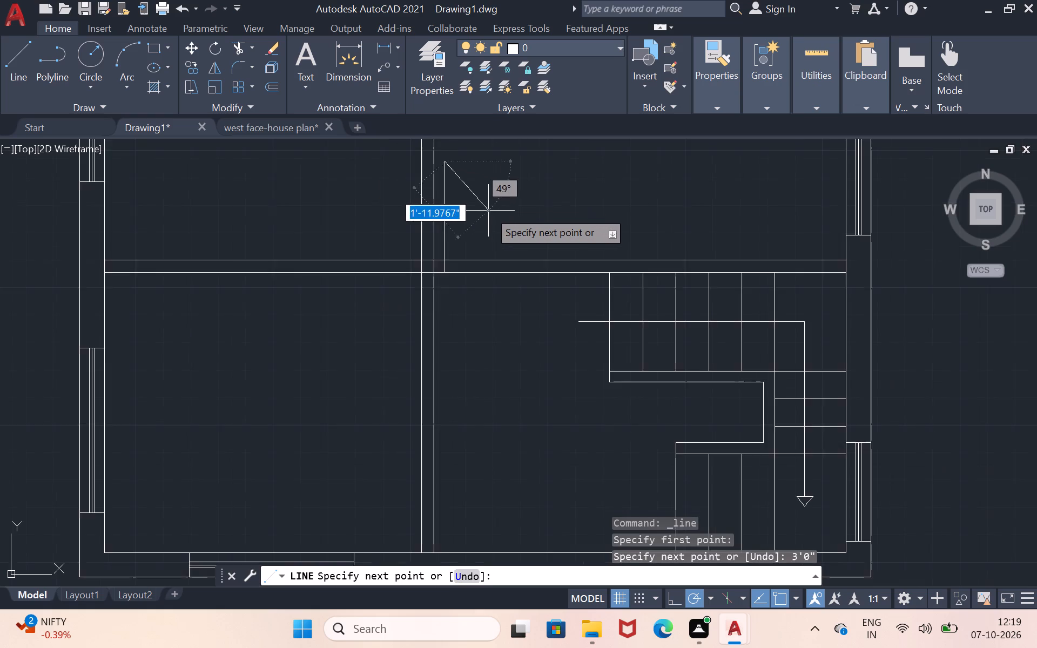
scroll(488, 211, down, 1)
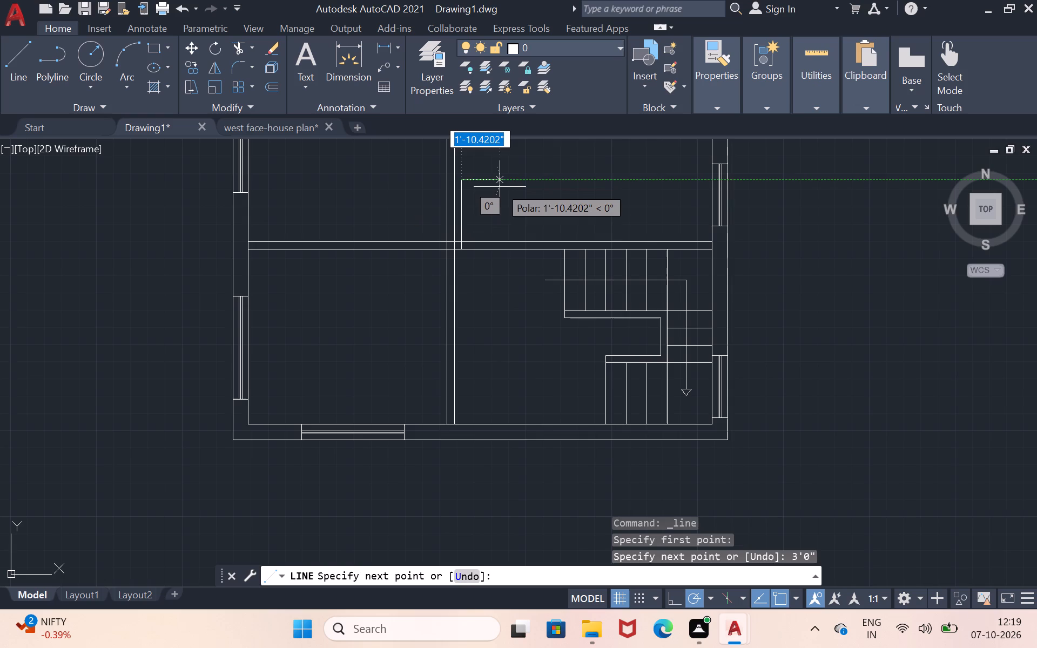
key(Return)
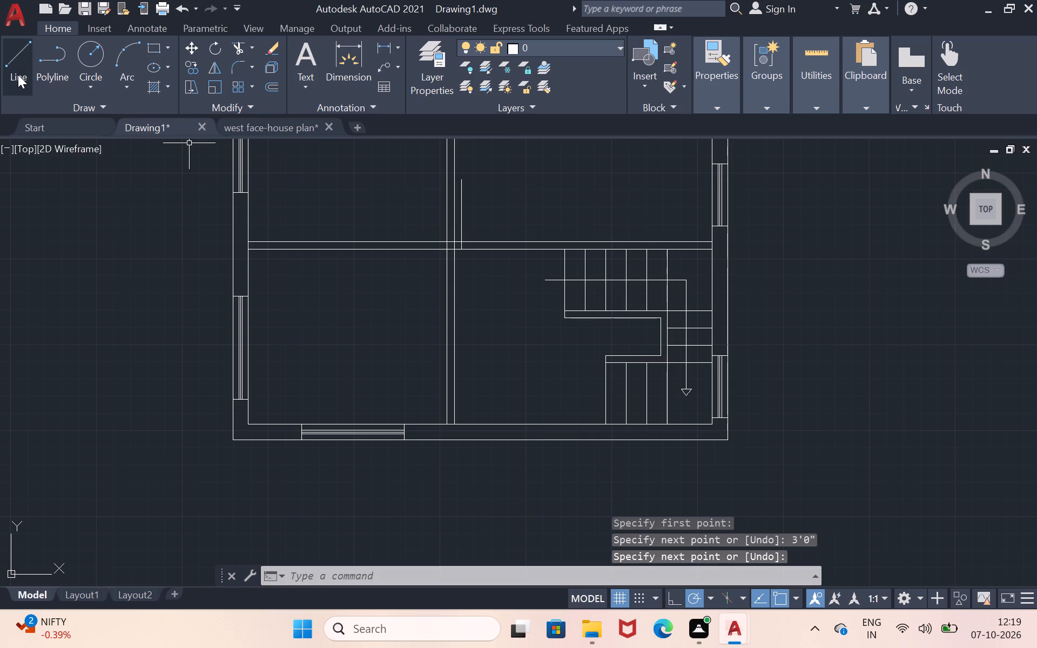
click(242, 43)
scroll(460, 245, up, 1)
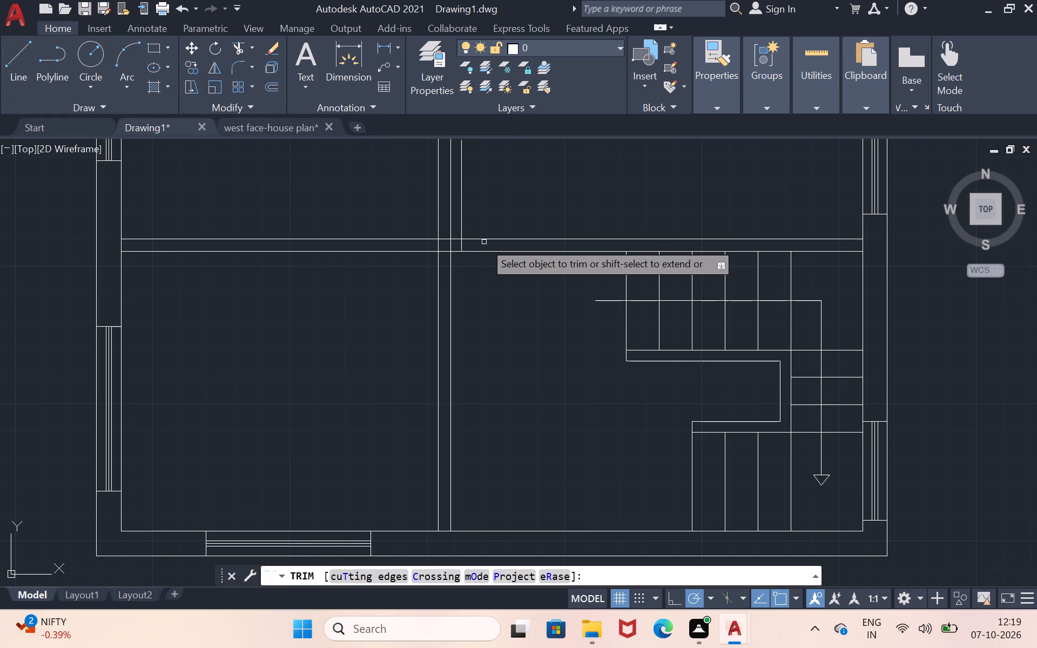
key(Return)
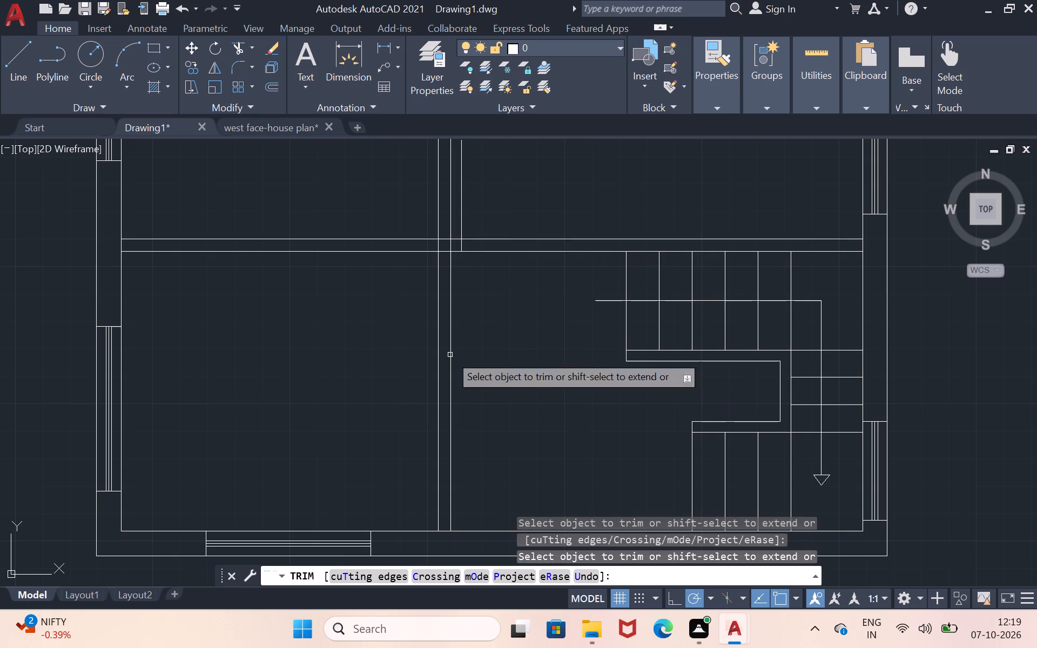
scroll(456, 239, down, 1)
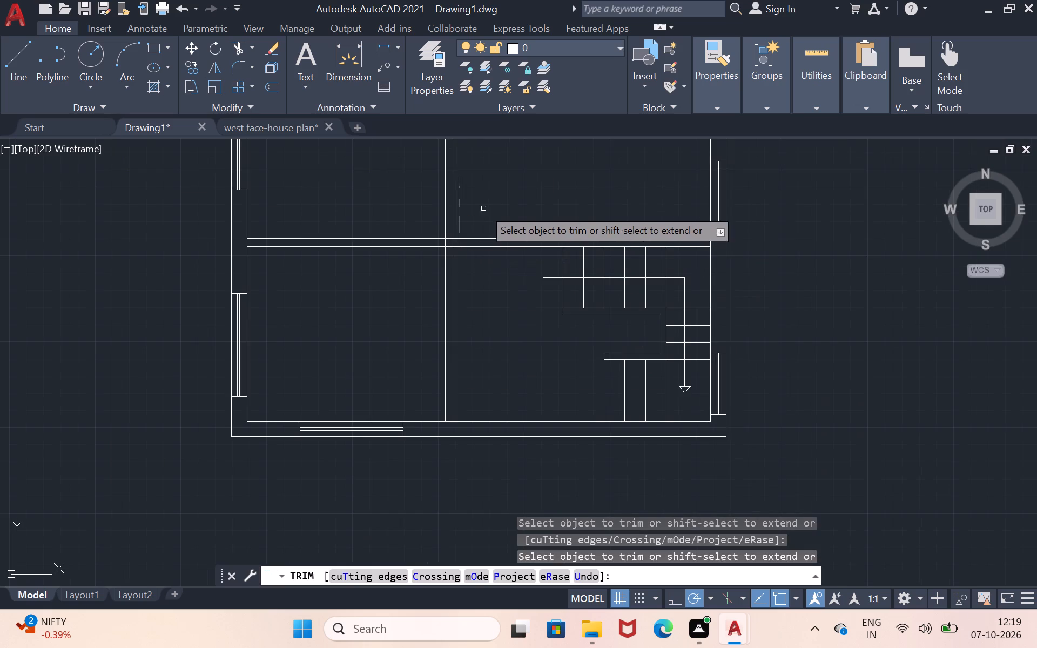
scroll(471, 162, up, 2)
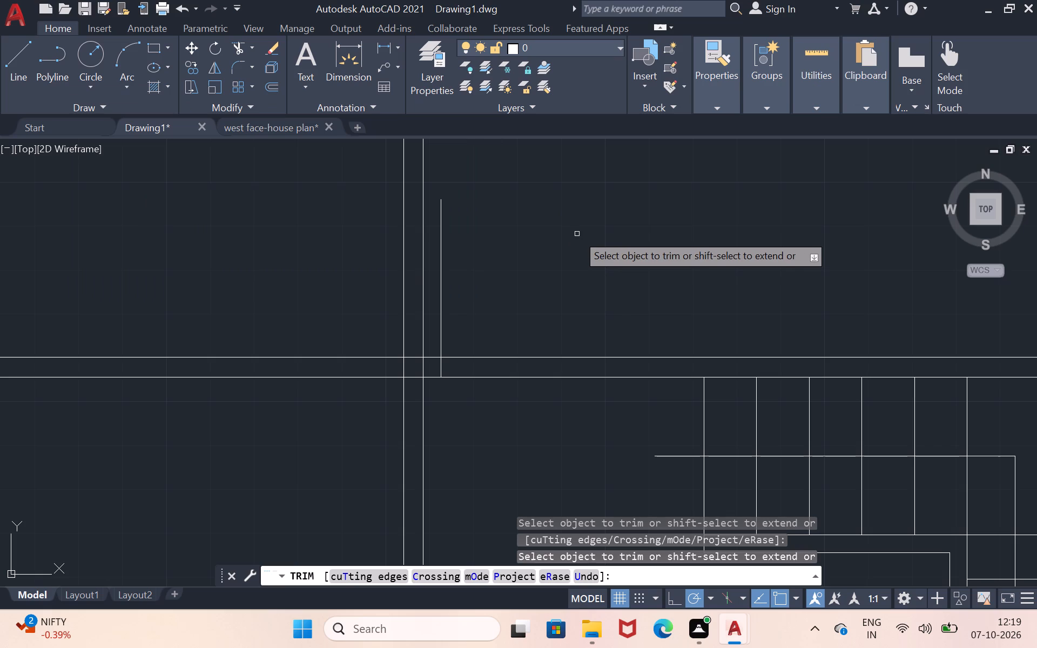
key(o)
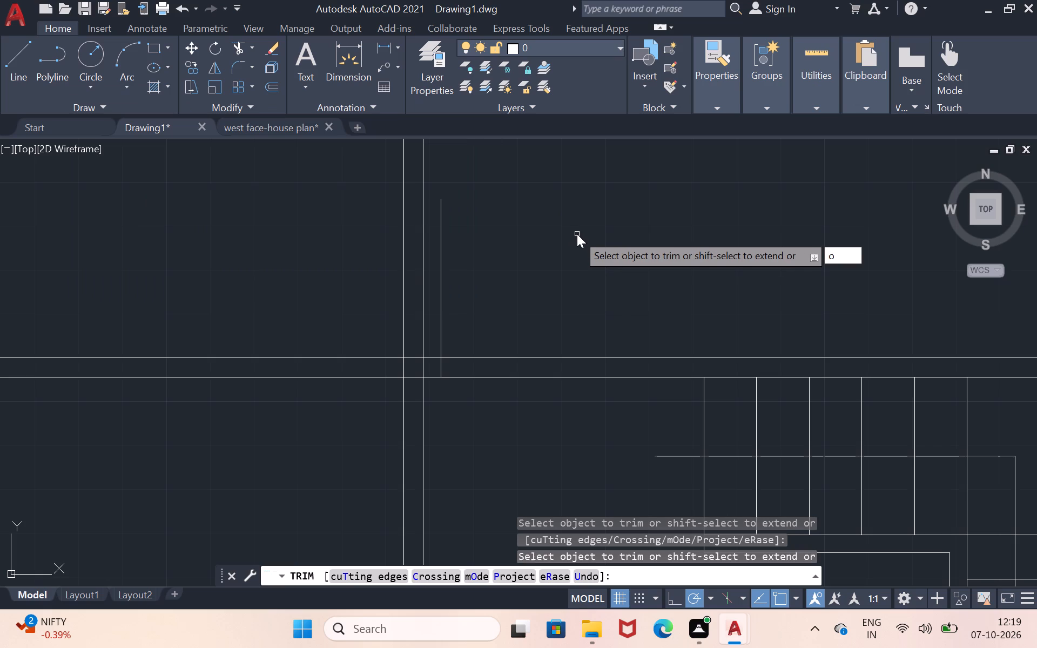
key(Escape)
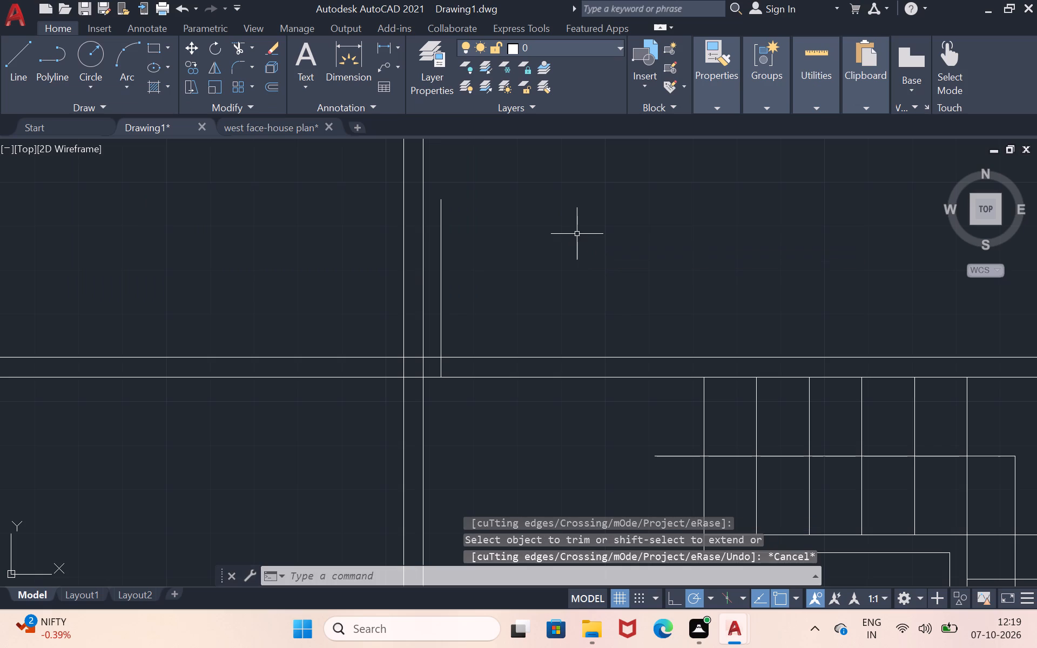
Offset the 3'0" vertical door line 1" to the east.
key(o)
key(Return)
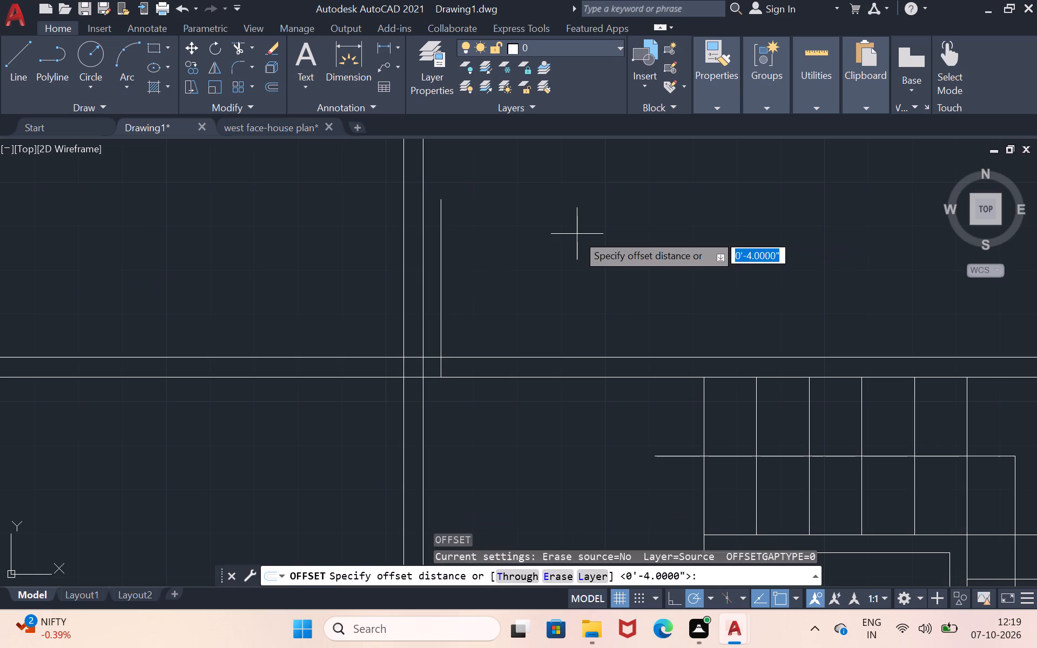
click(440, 300)
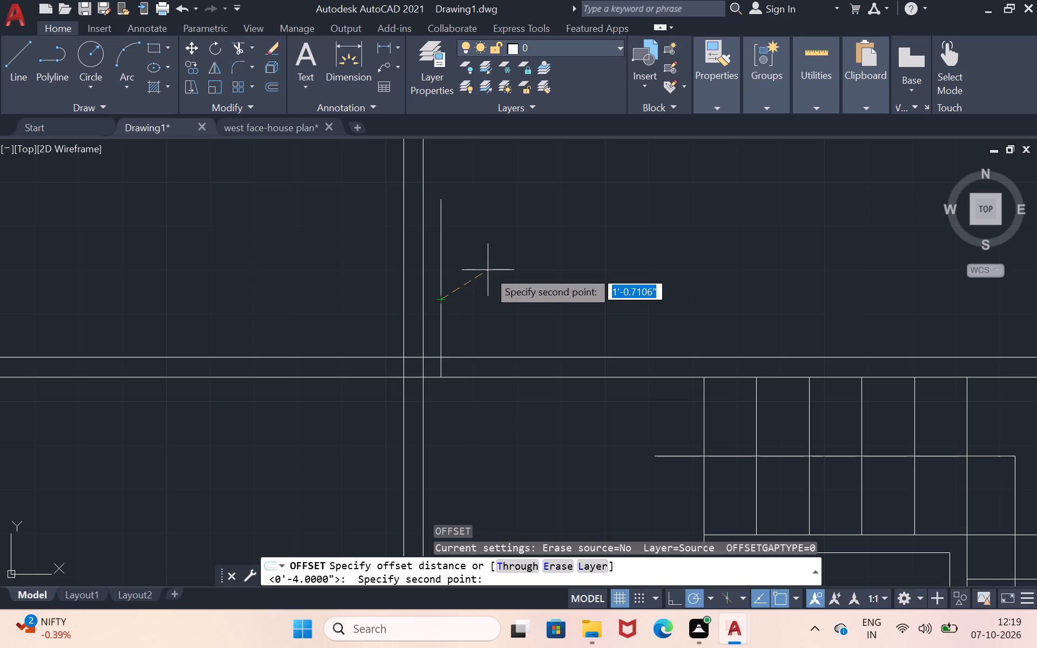
key(1)
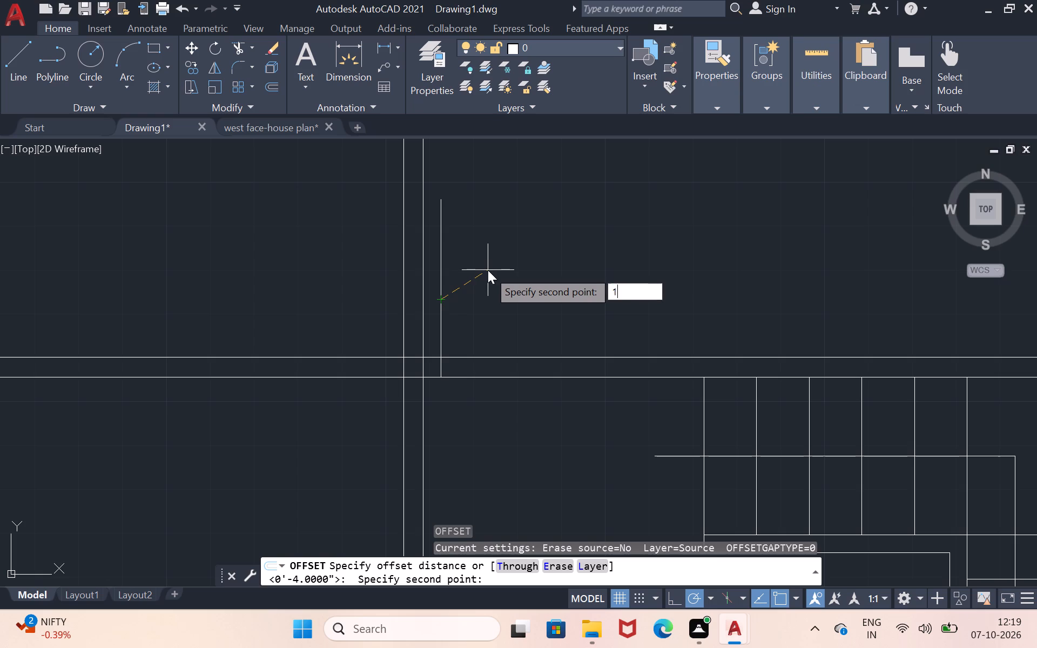
key(shift+quotedbl)
key(Return)
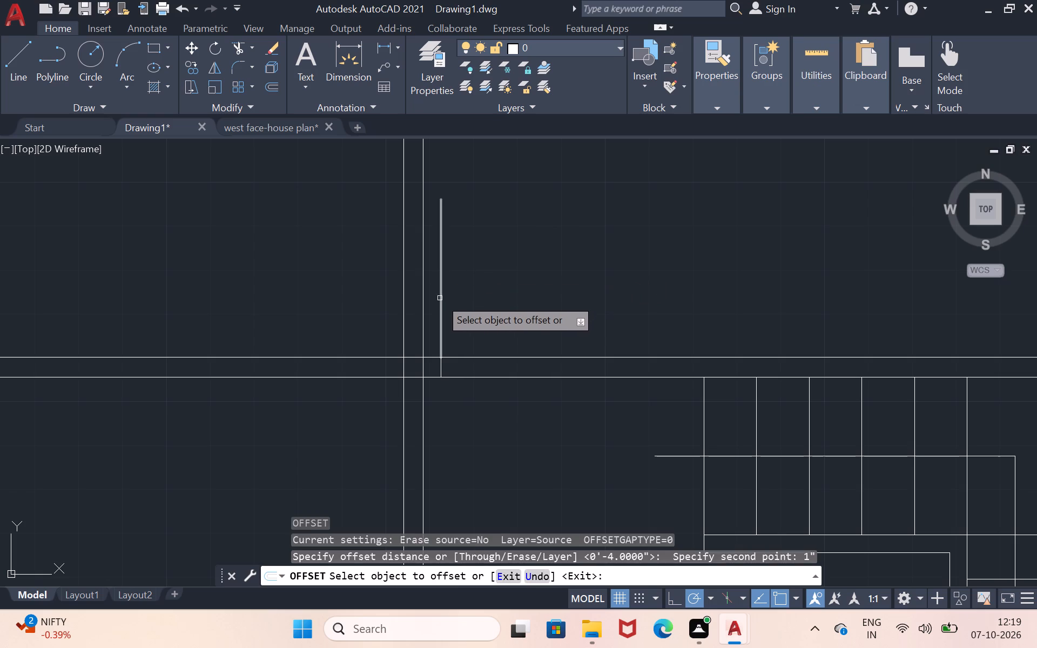
click(440, 298)
click(468, 300)
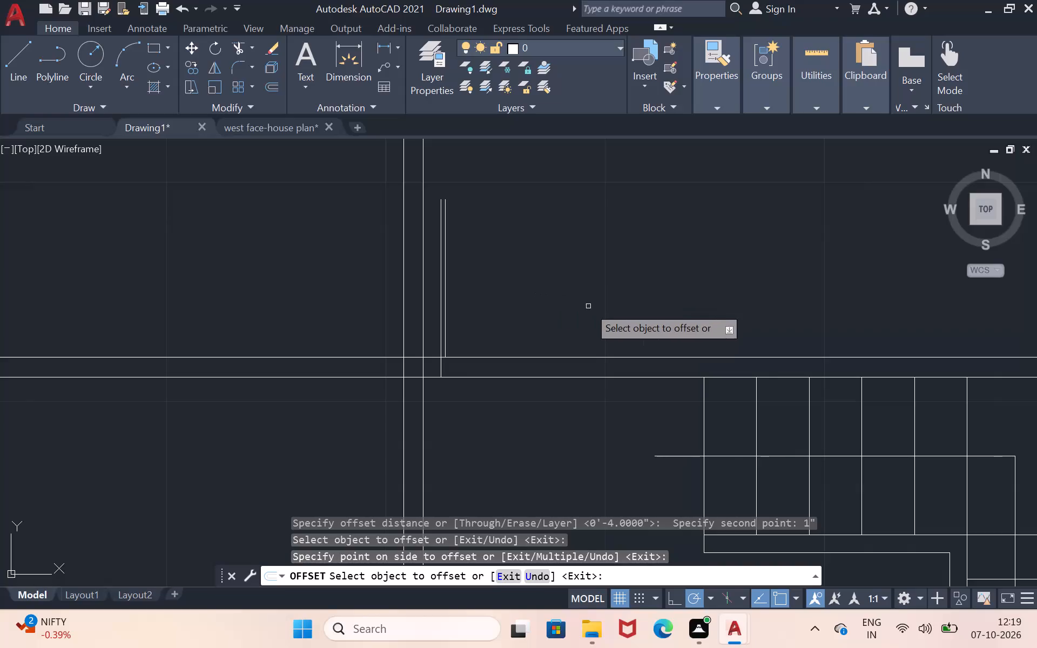
Draw a line from the offset door line's south end straight across the horizontal partition to its south face.
click(26, 83)
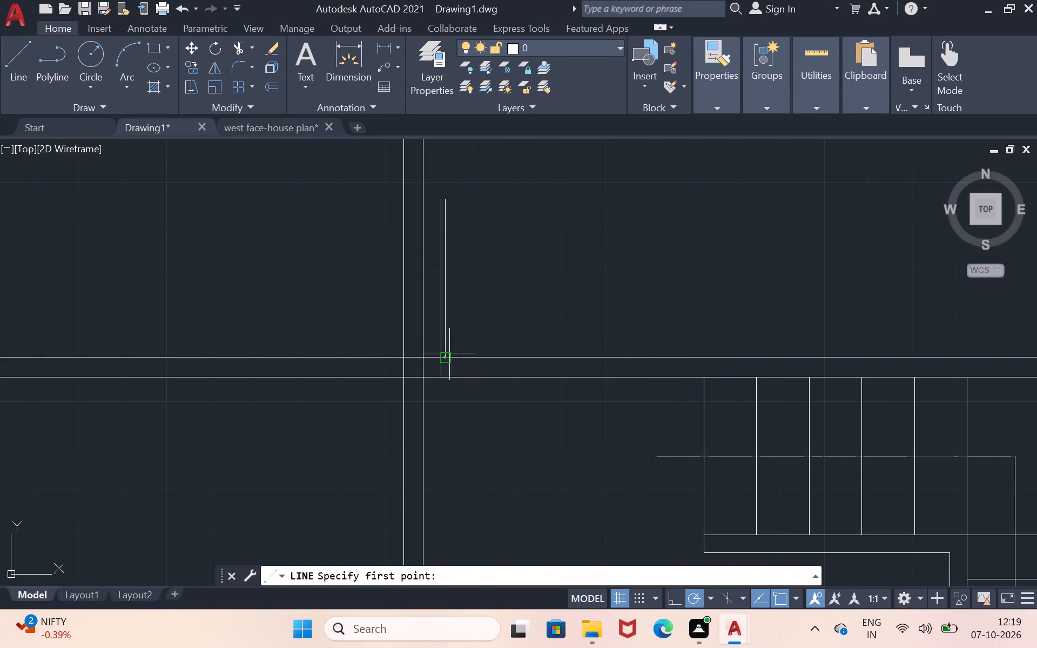
click(449, 354)
click(447, 377)
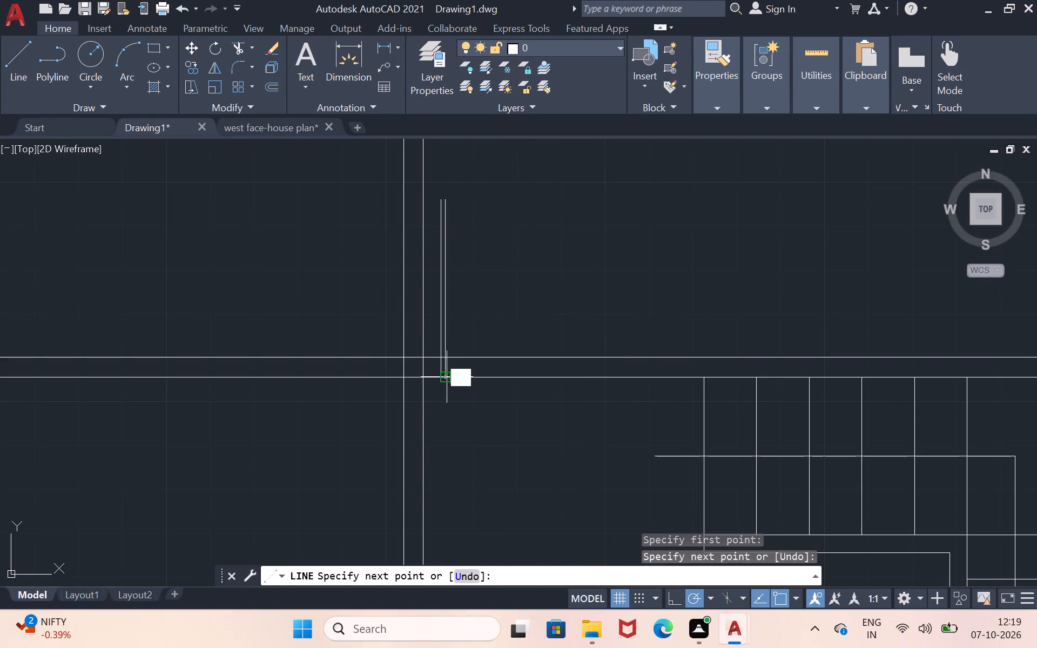
key(Return)
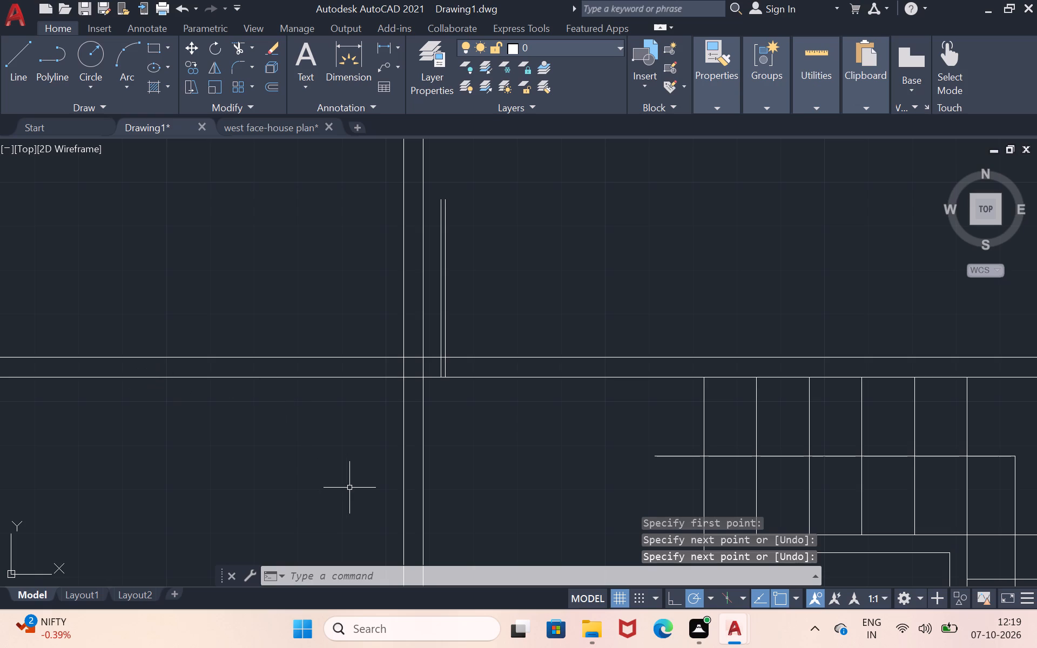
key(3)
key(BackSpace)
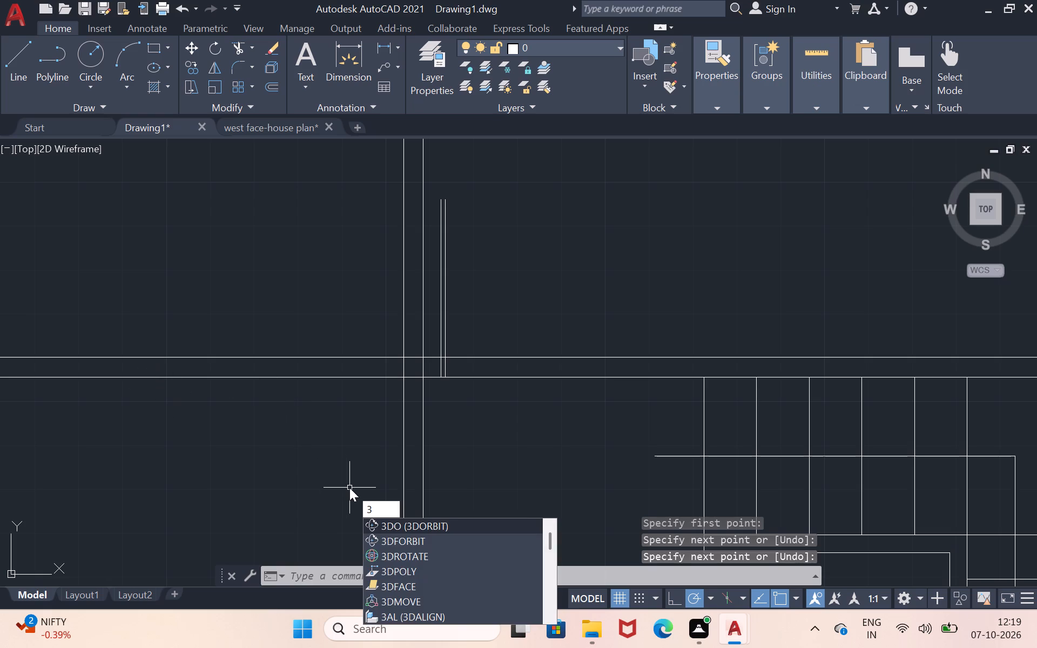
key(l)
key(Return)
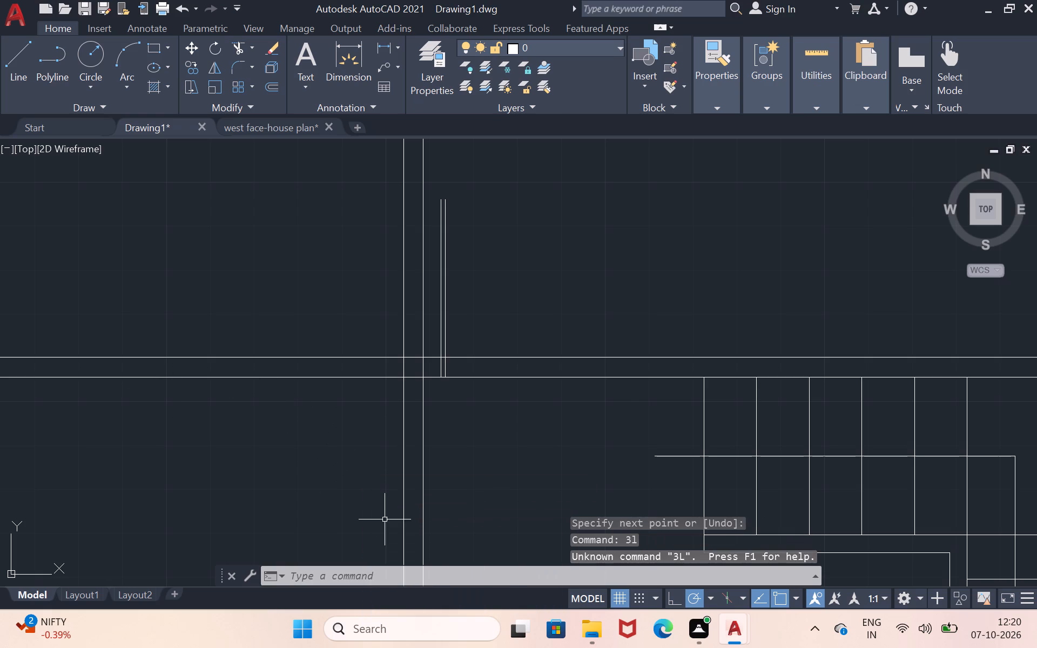
Draw a line from the offset door line's south end 3'0" east along the partition's south face, continuing north to its north face.
click(397, 570)
key(l)
key(Return)
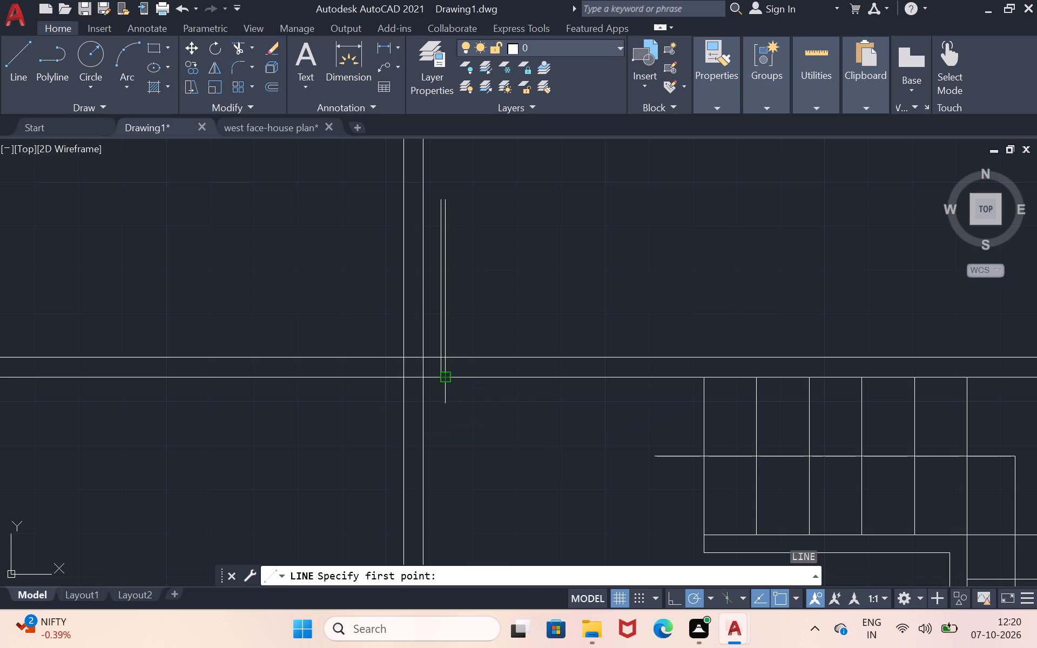
scroll(447, 376, up, 2)
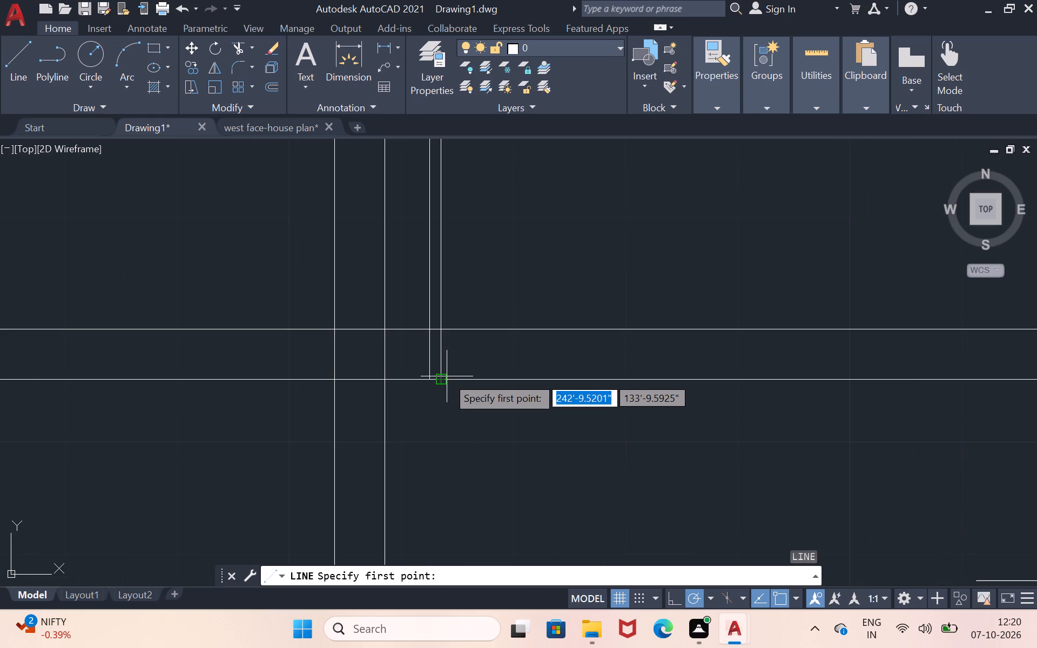
click(442, 376)
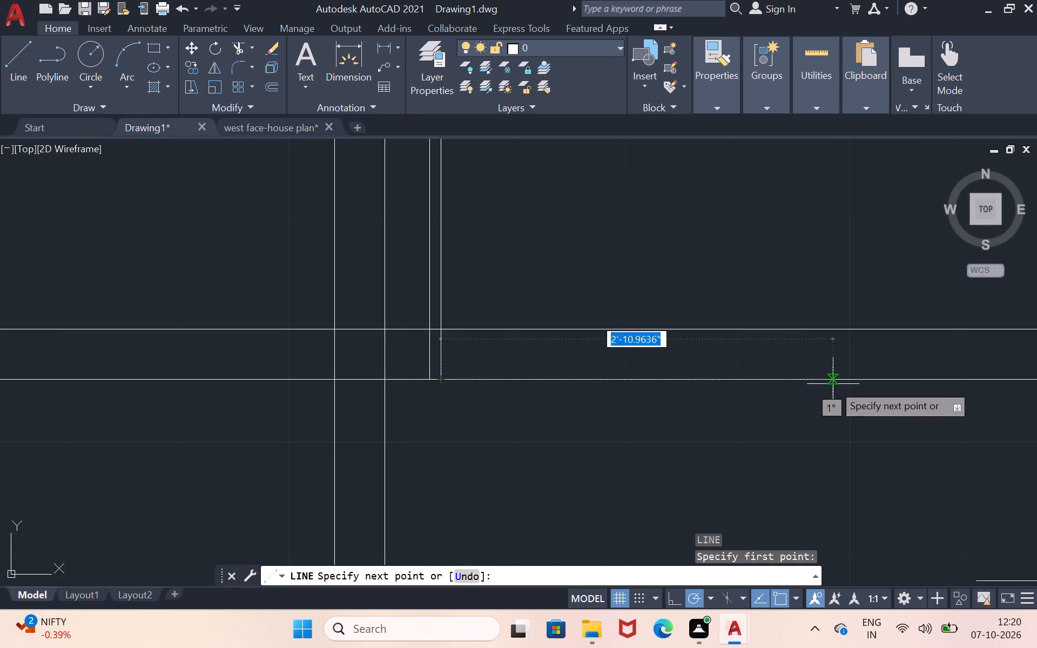
scroll(833, 384, down, 2)
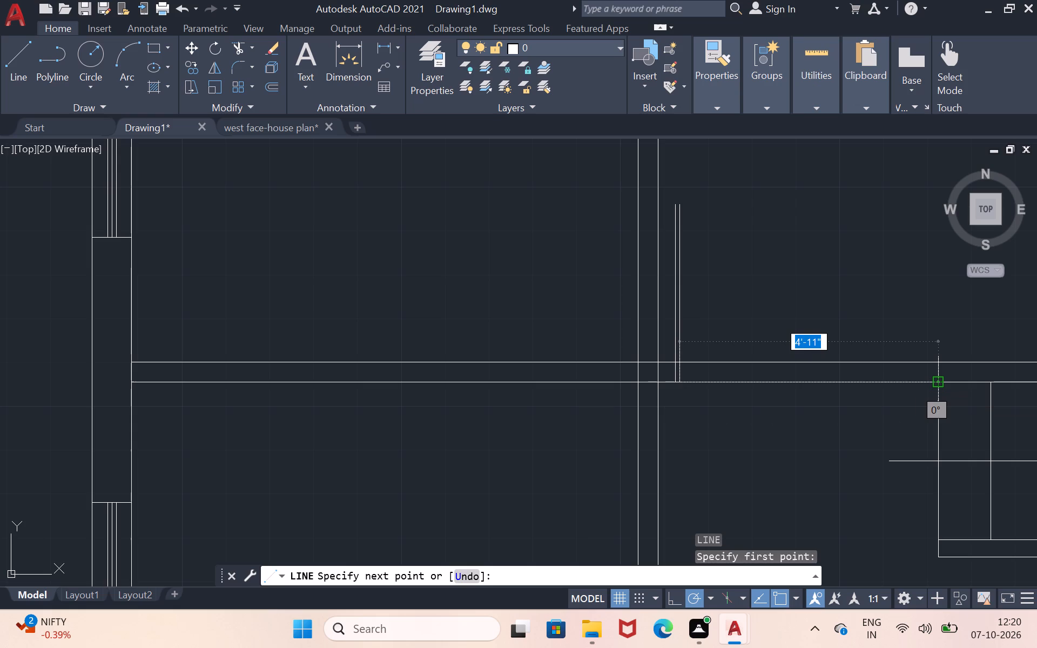
key(3)
text('0)
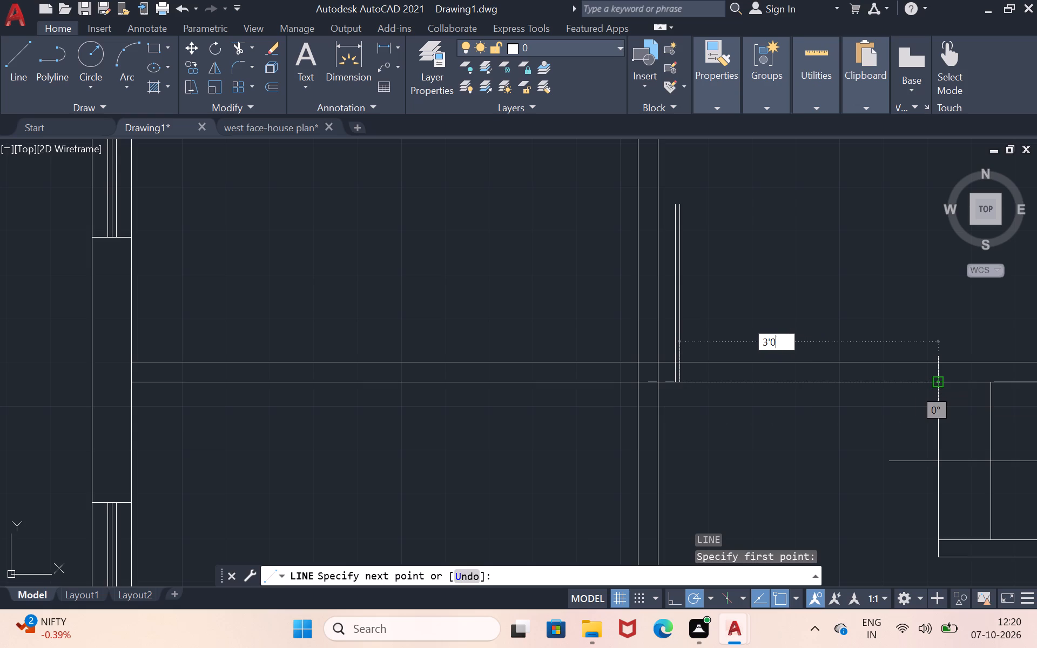
key(shift+quotedbl)
key(Return)
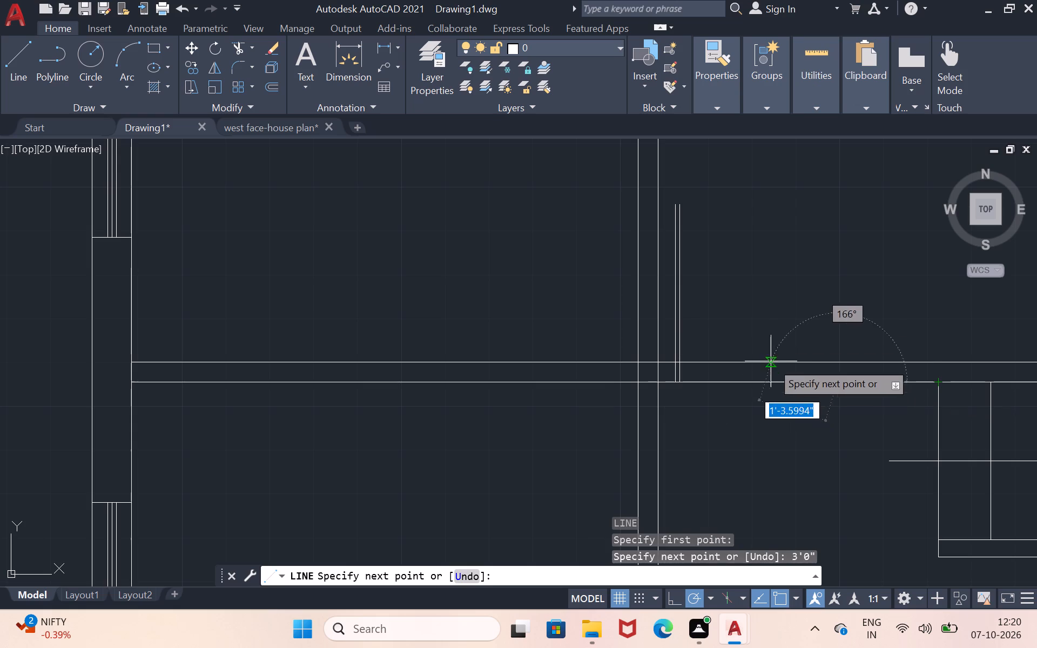
click(836, 361)
key(Return)
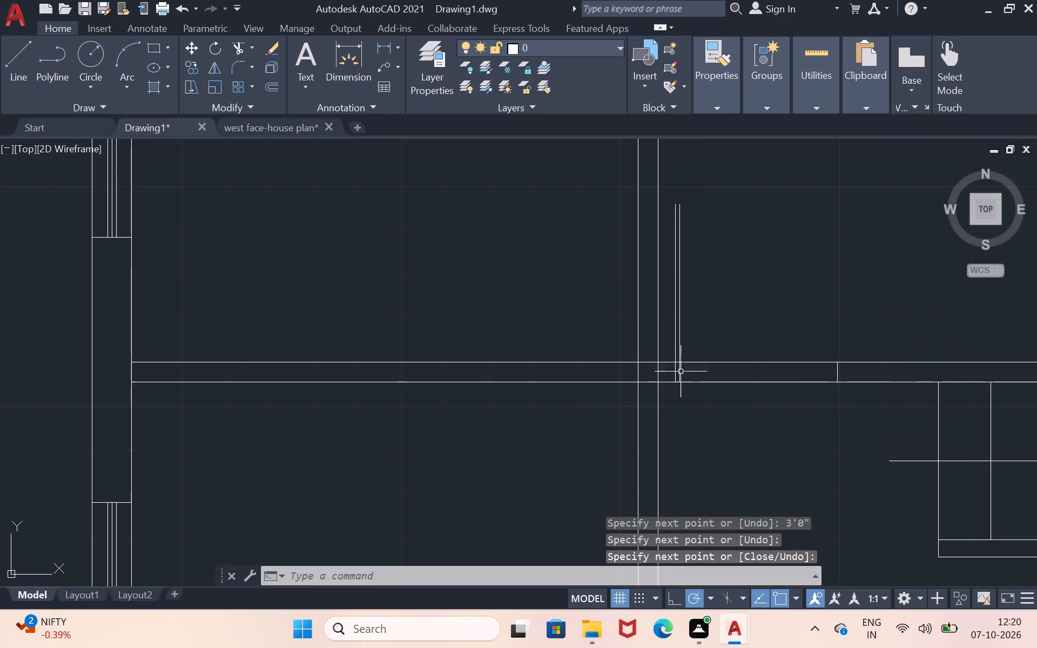
Trim the horizontal partition's north-face line across the 3'0" door opening.
click(233, 48)
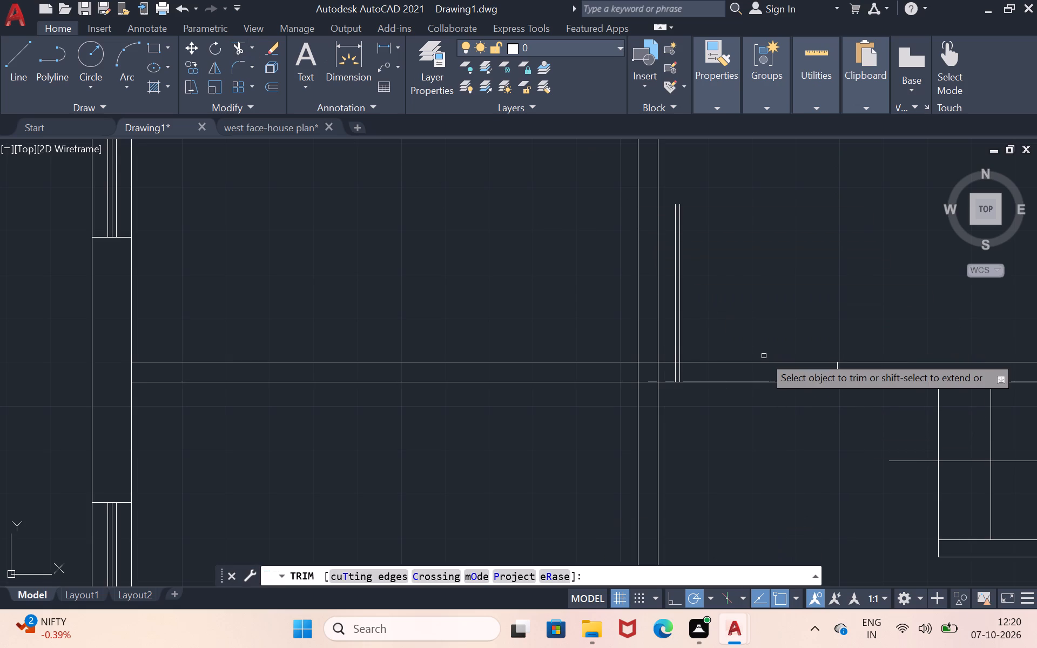
click(764, 364)
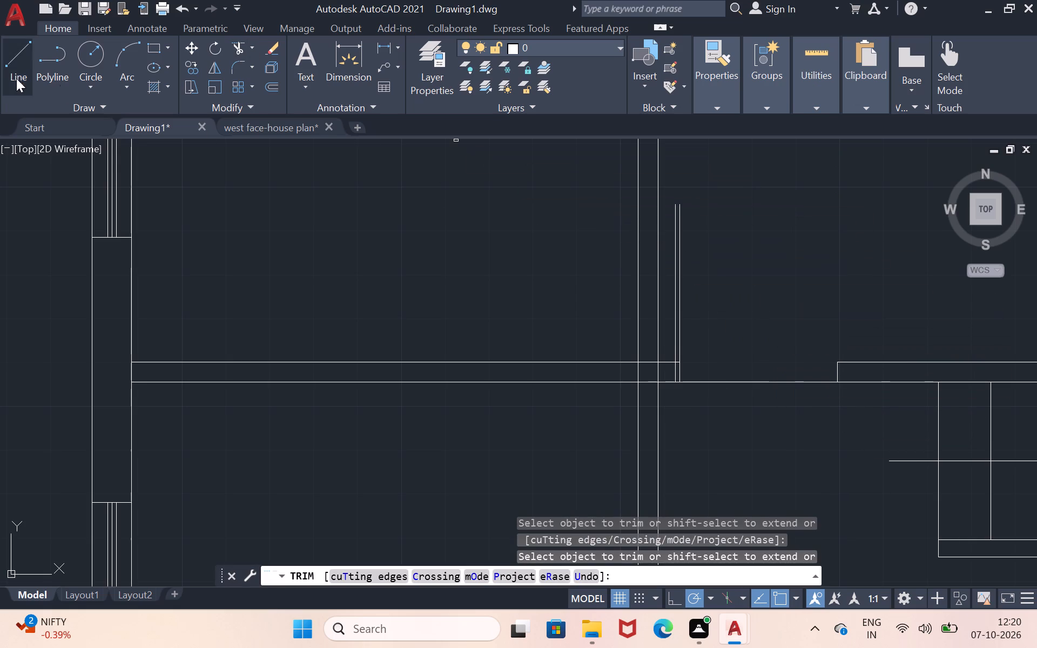
Draw a door swing arc from the west door line's top through the east jamb's top corner, ending just south of the partition.
click(23, 67)
click(134, 60)
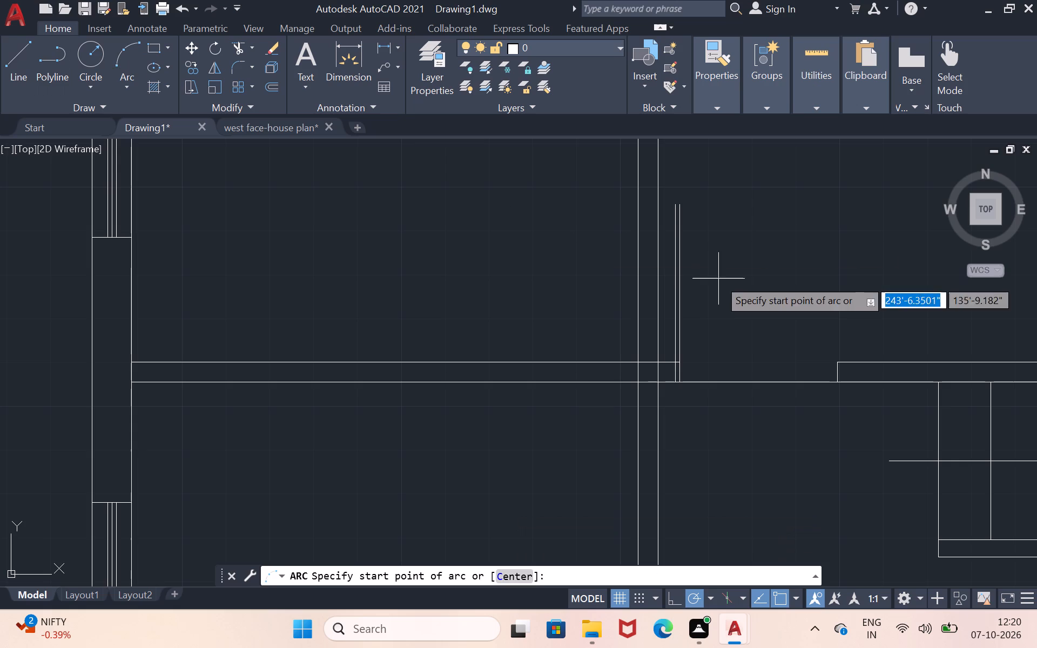
scroll(674, 204, up, 1)
click(674, 204)
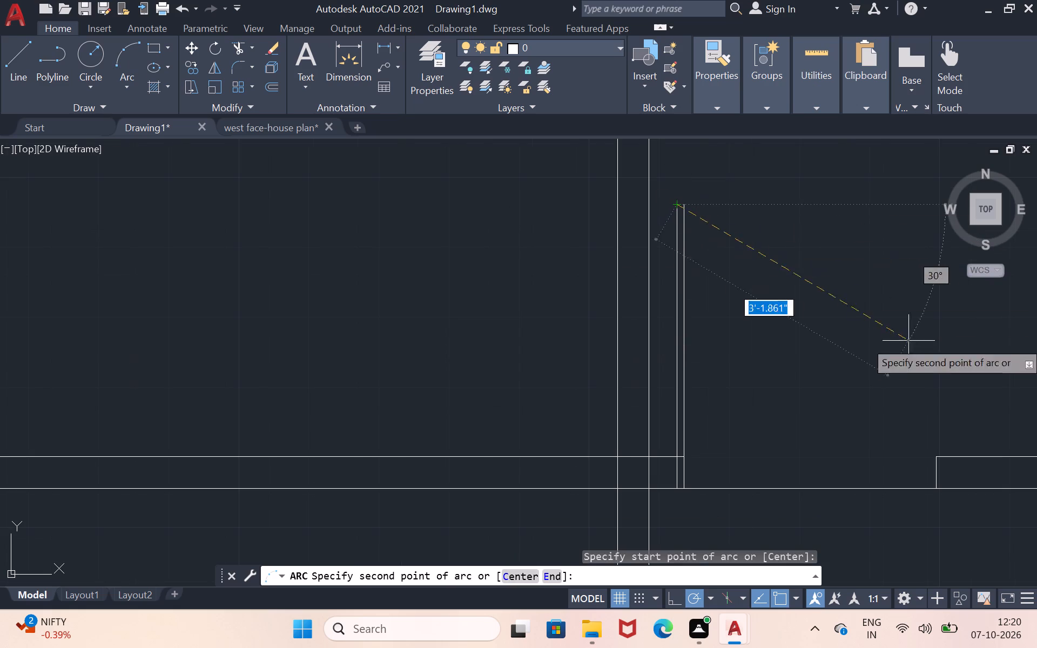
click(933, 456)
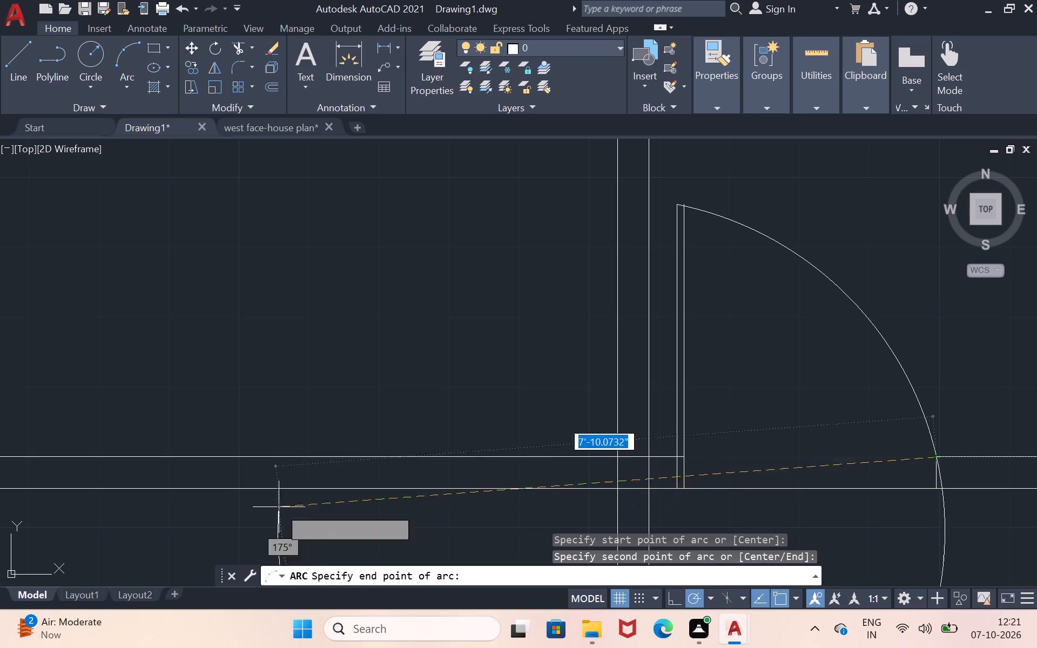
click(486, 565)
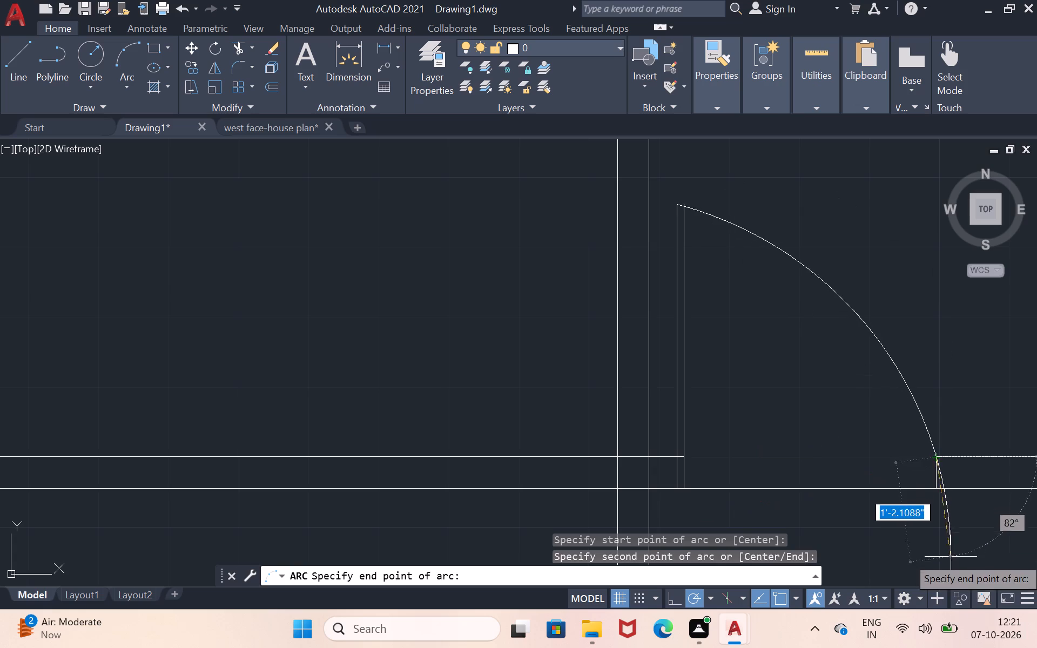
click(905, 566)
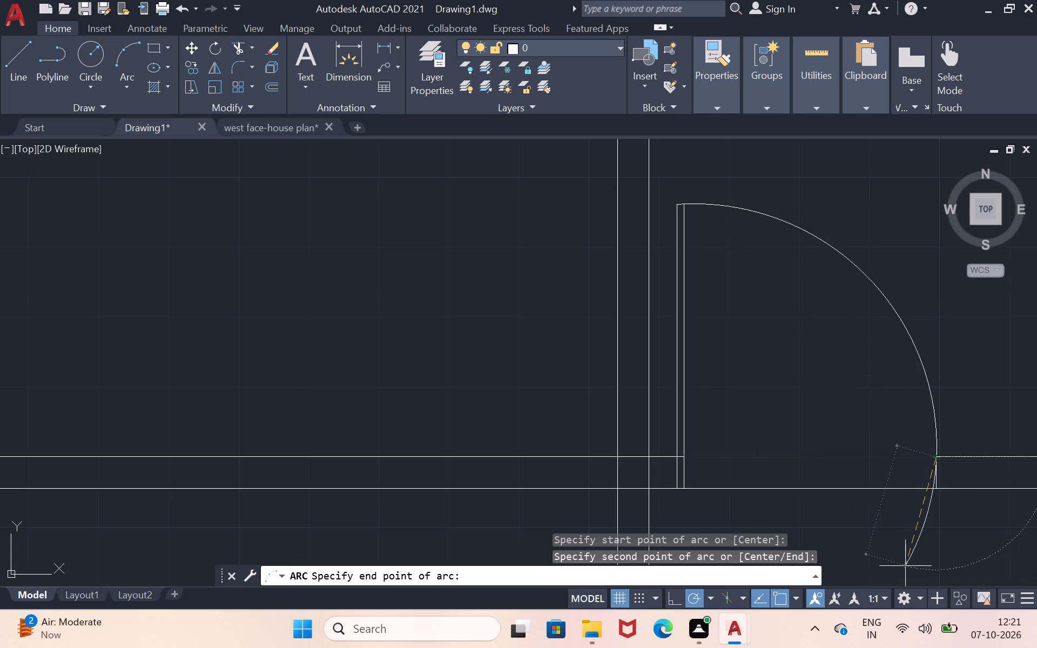
Trim the swing arc's tail south of the partition and its remaining piece within the partition thickness beside the east jamb.
scroll(834, 160, up, 1)
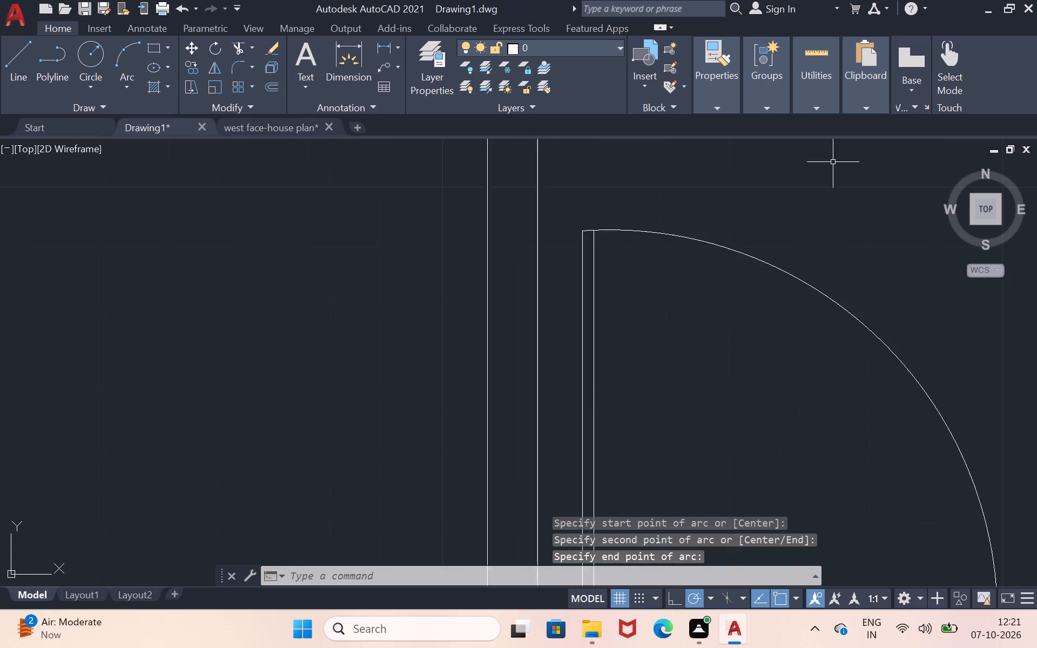
scroll(832, 163, up, 2)
scroll(824, 217, down, 1)
scroll(856, 300, up, 1)
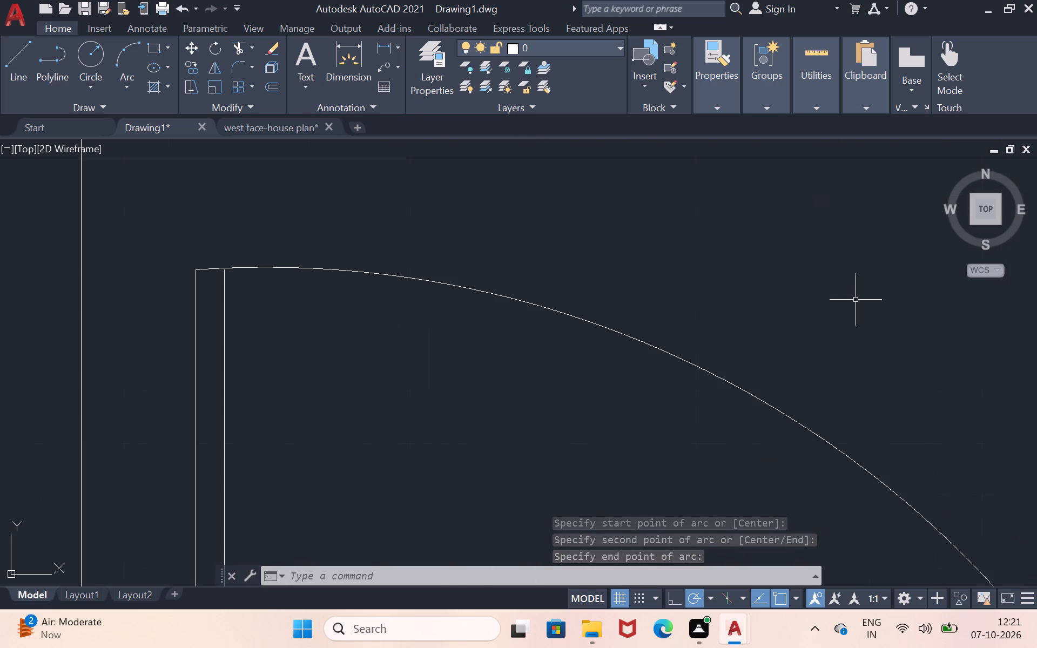
scroll(856, 300, down, 4)
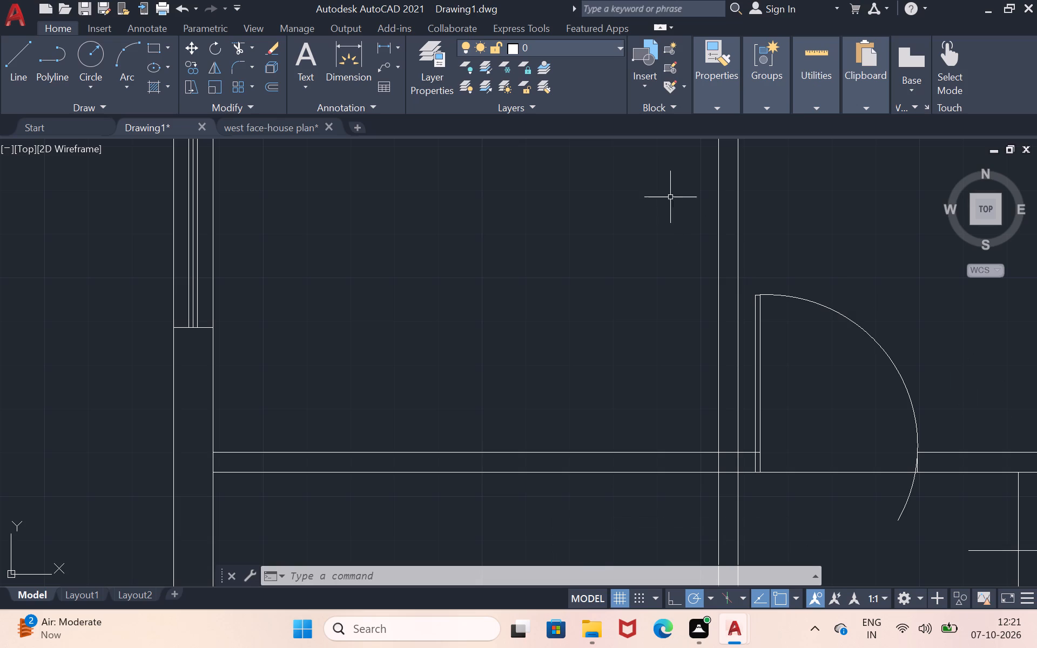
click(231, 48)
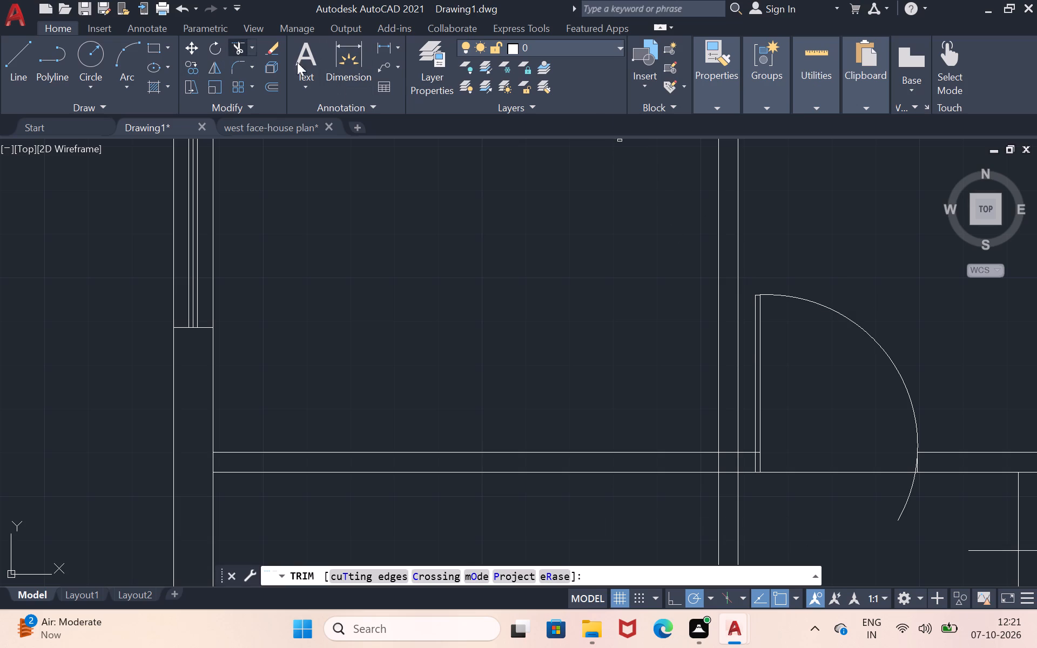
drag(890, 505, 947, 494)
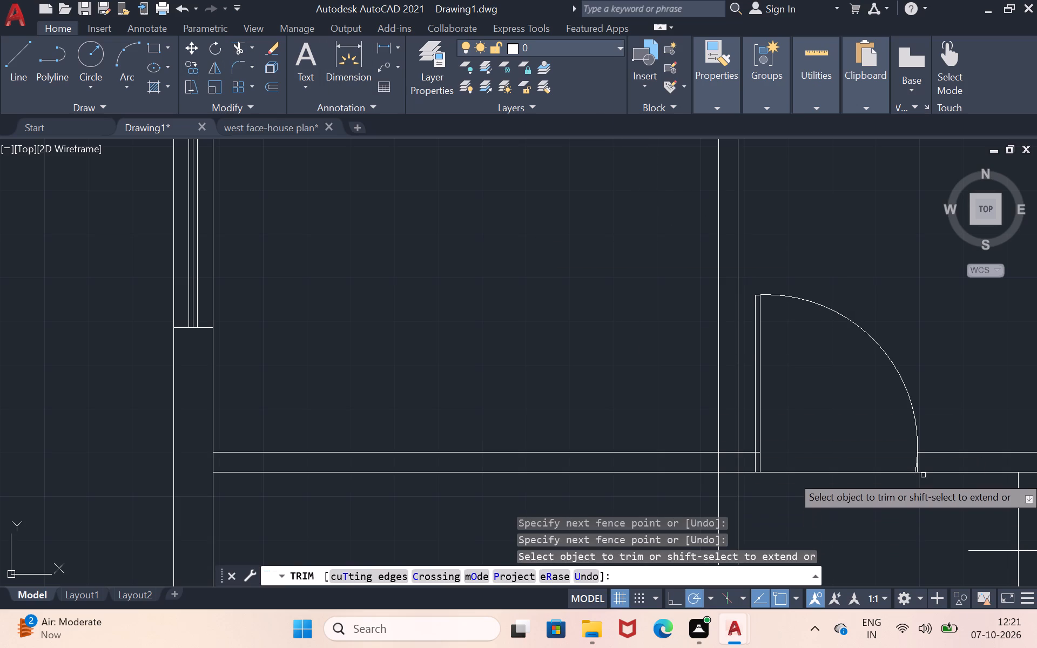
scroll(917, 469, up, 1)
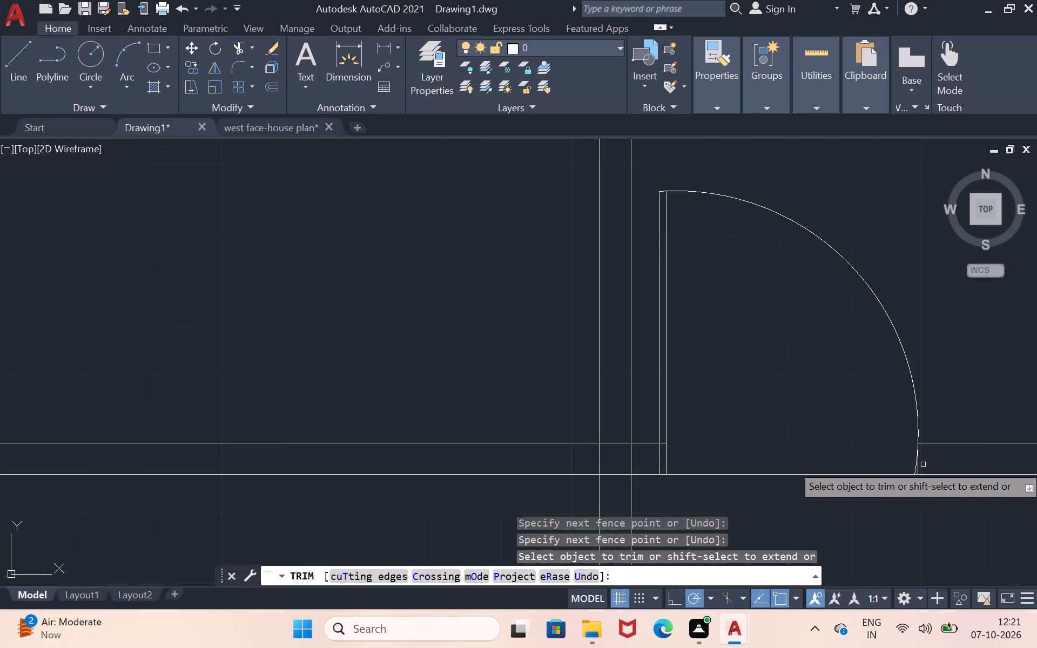
scroll(913, 469, up, 3)
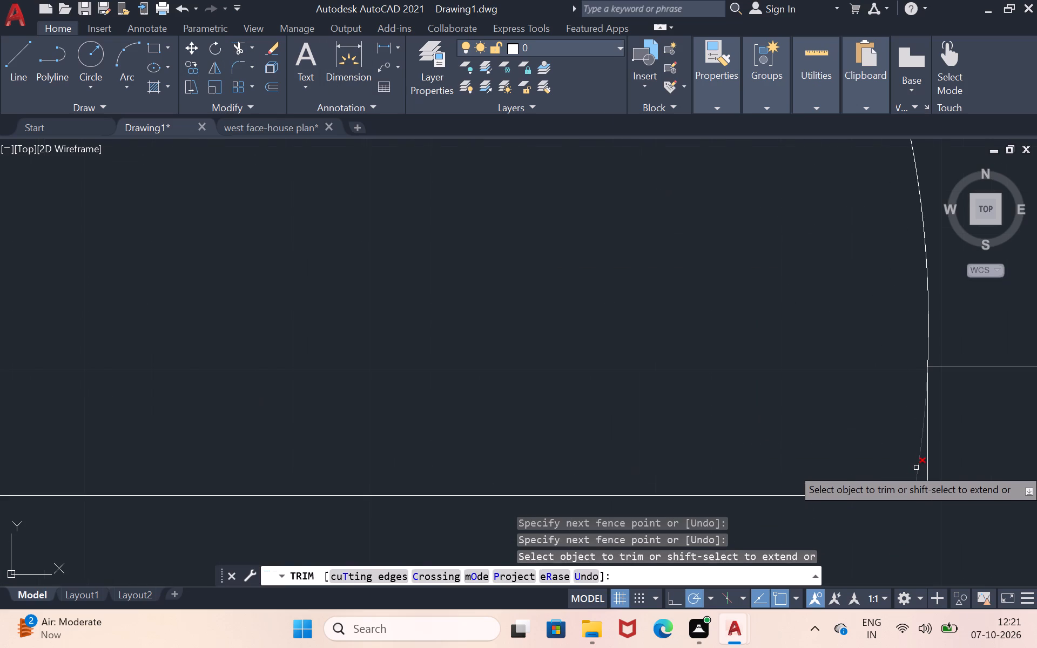
click(918, 474)
scroll(950, 404, down, 5)
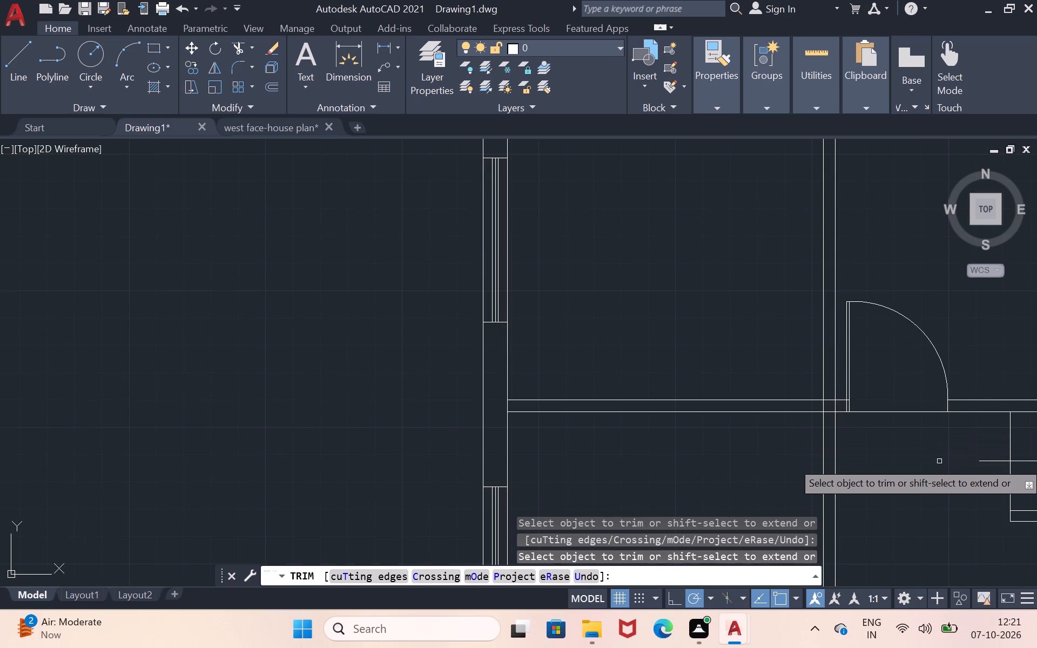
Trim the short piece of the partition's north-face line between the two door leaf lines.
scroll(992, 468, down, 1)
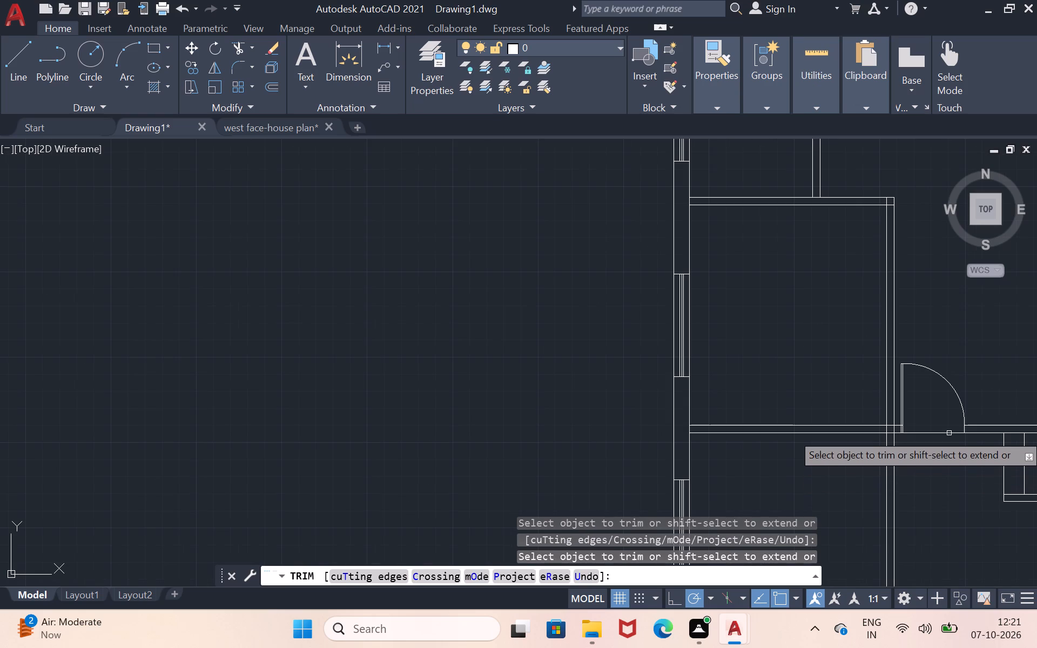
scroll(910, 428, up, 6)
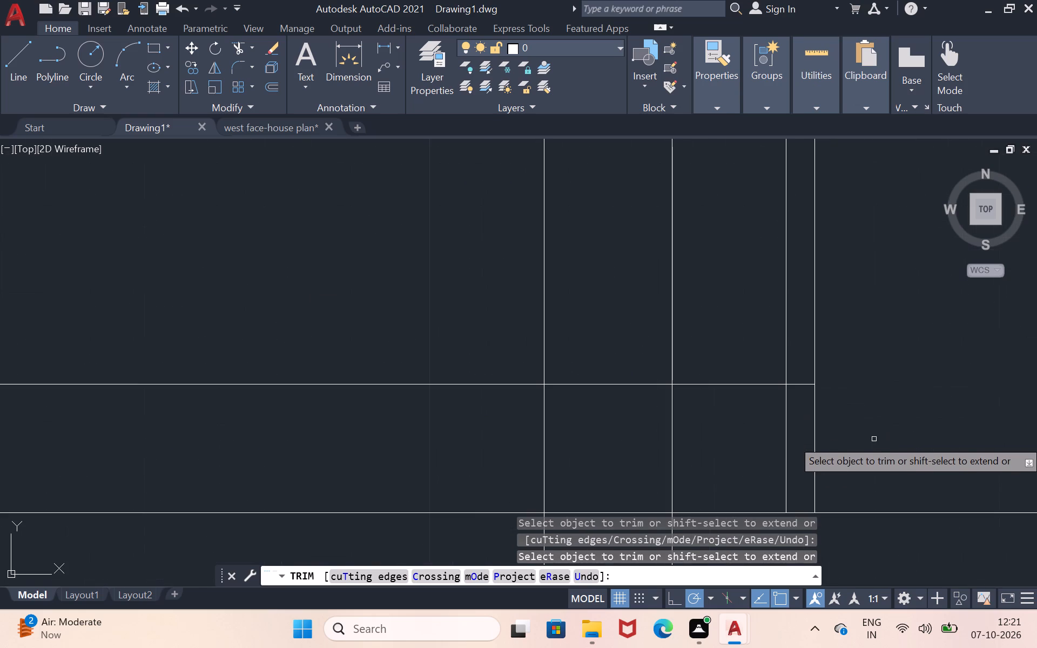
click(796, 385)
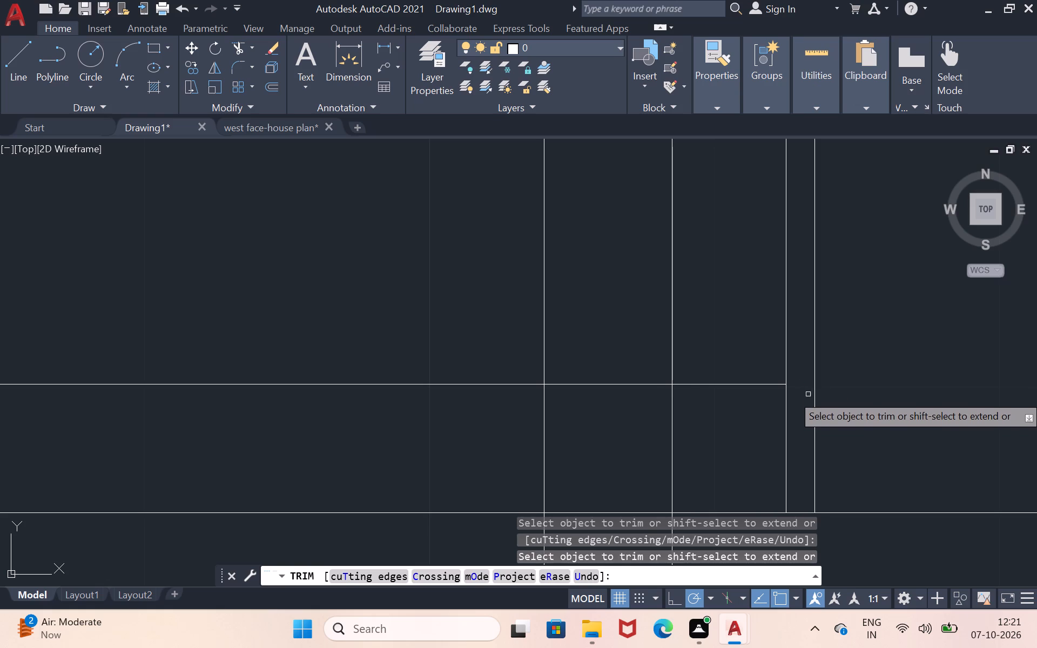
scroll(934, 390, down, 4)
scroll(975, 477, down, 2)
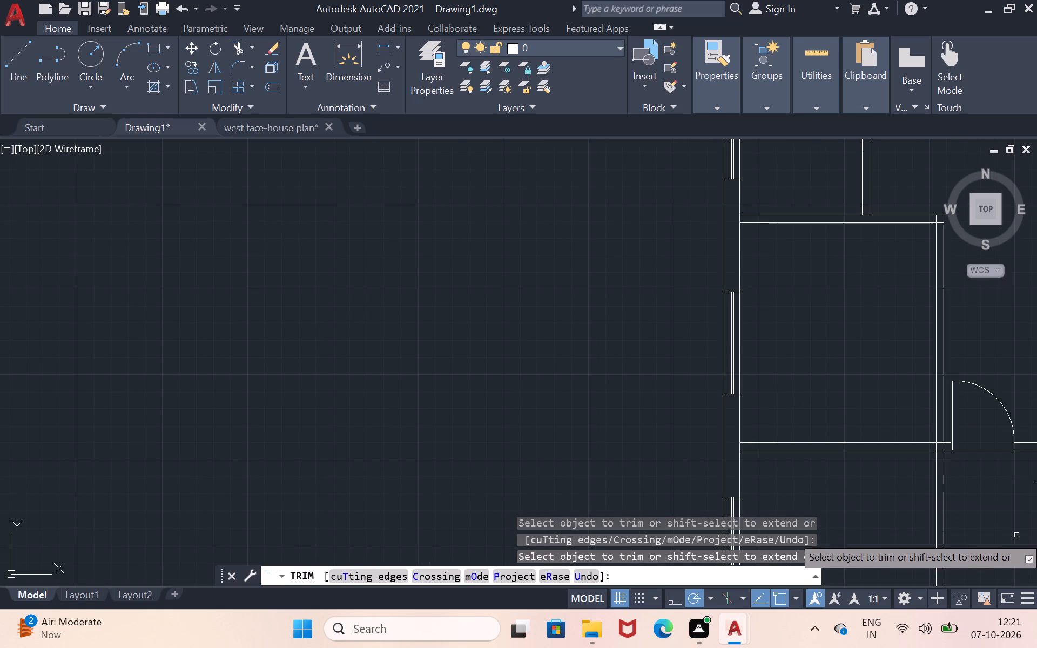
scroll(1015, 506, down, 1)
key(Escape)
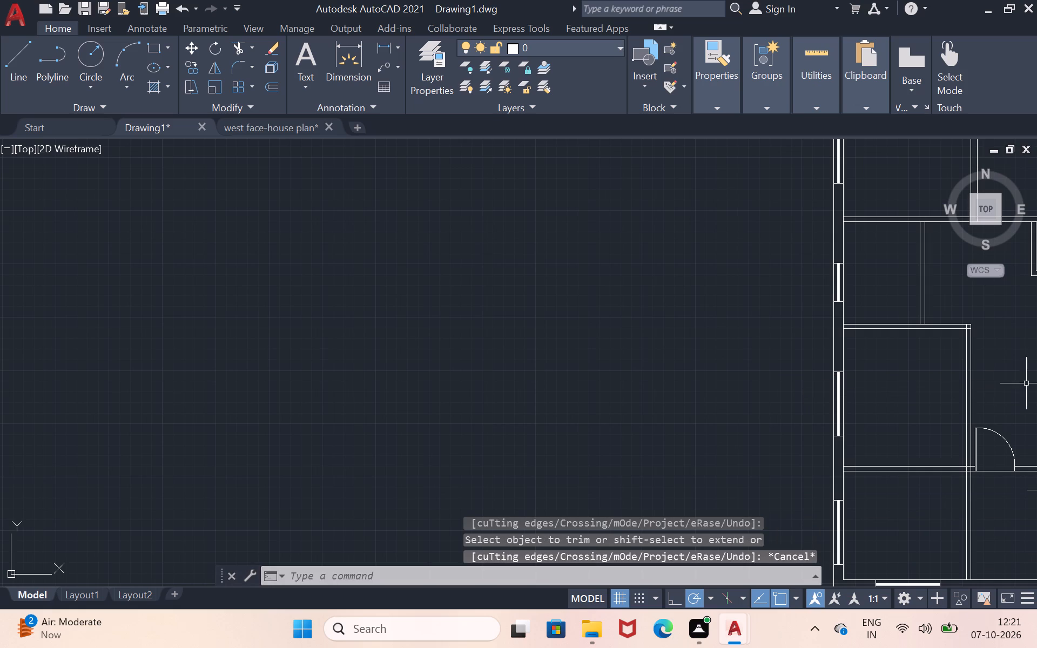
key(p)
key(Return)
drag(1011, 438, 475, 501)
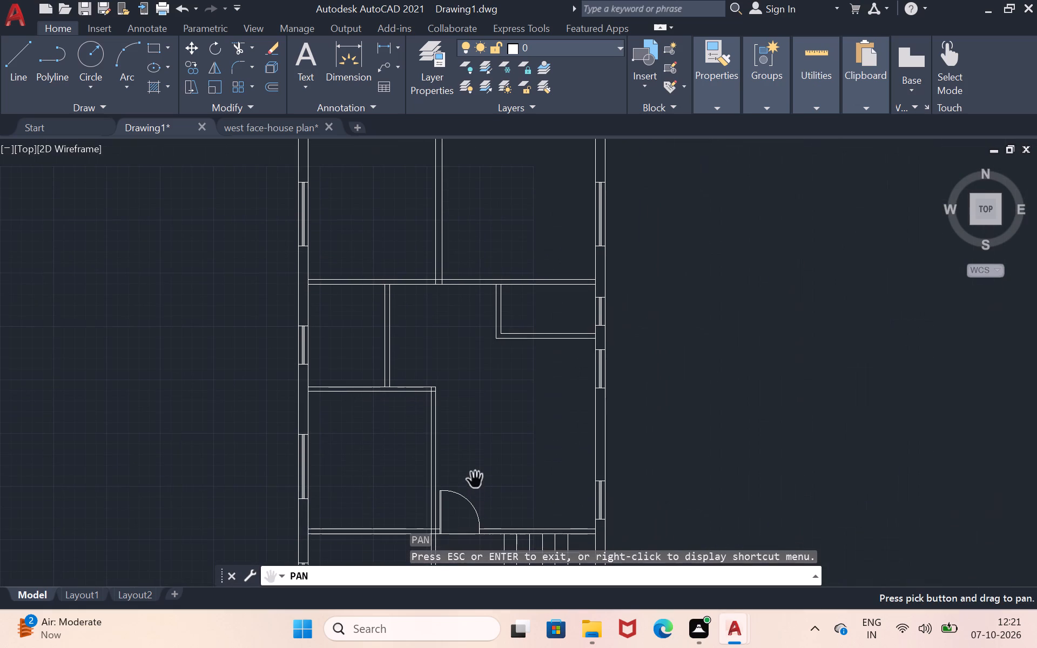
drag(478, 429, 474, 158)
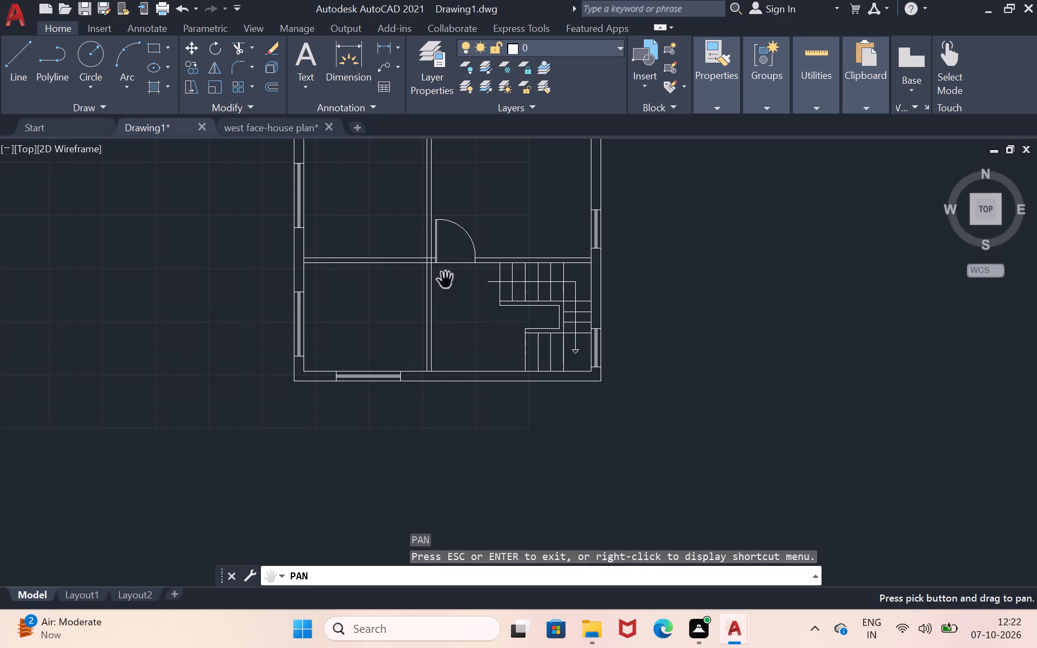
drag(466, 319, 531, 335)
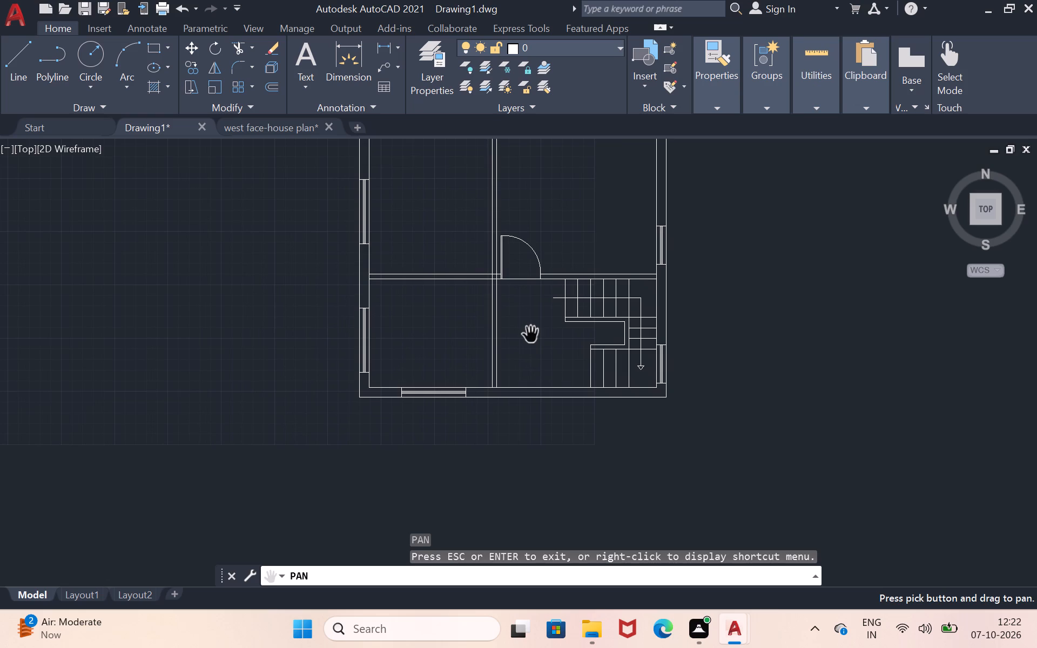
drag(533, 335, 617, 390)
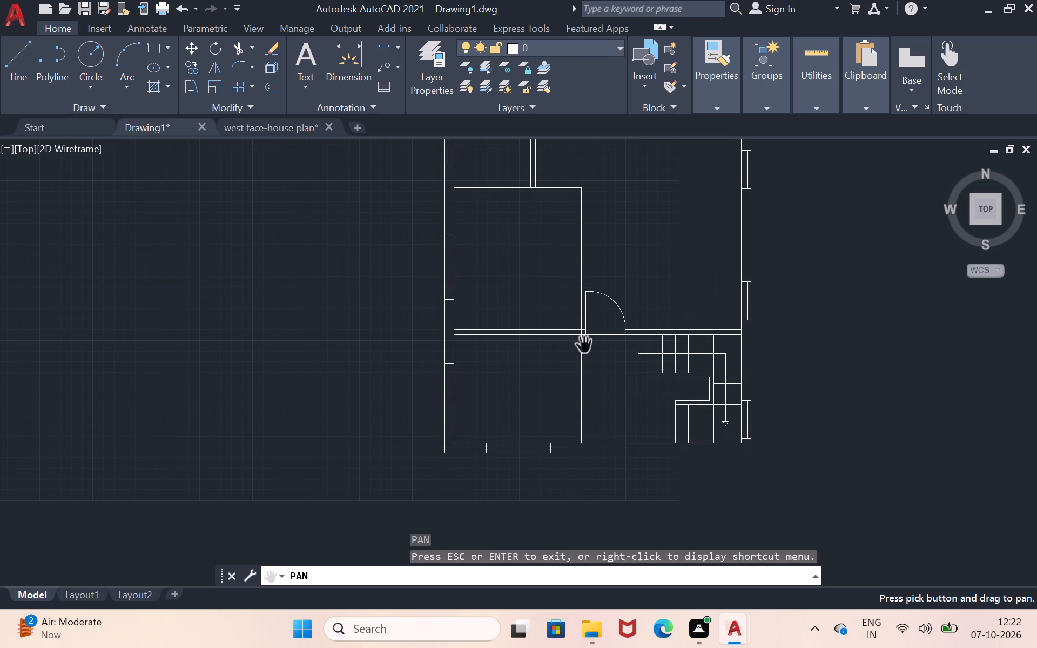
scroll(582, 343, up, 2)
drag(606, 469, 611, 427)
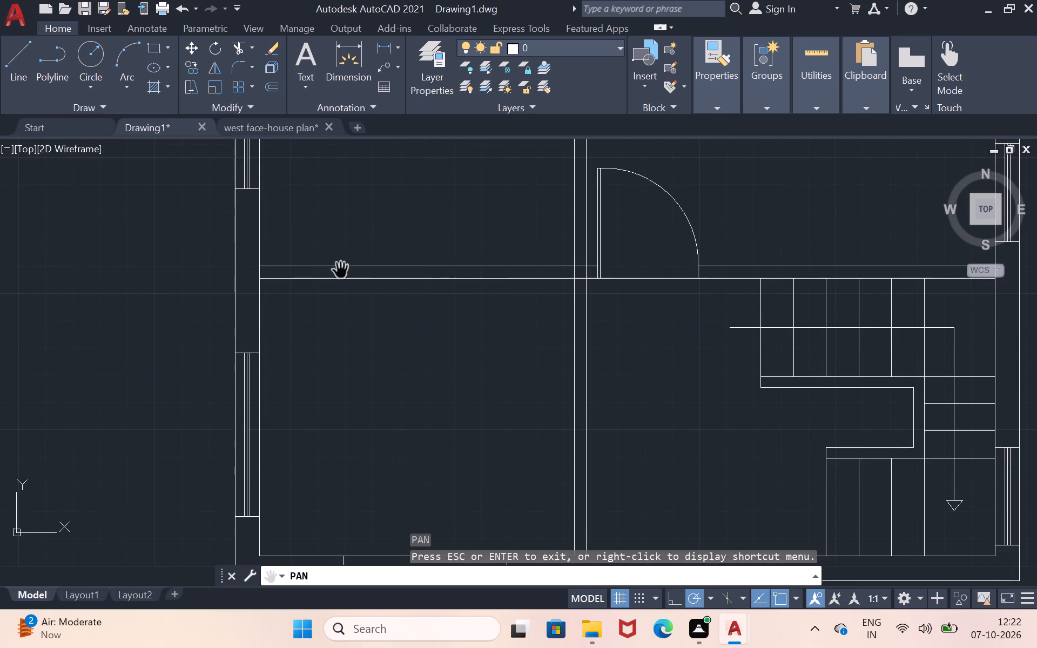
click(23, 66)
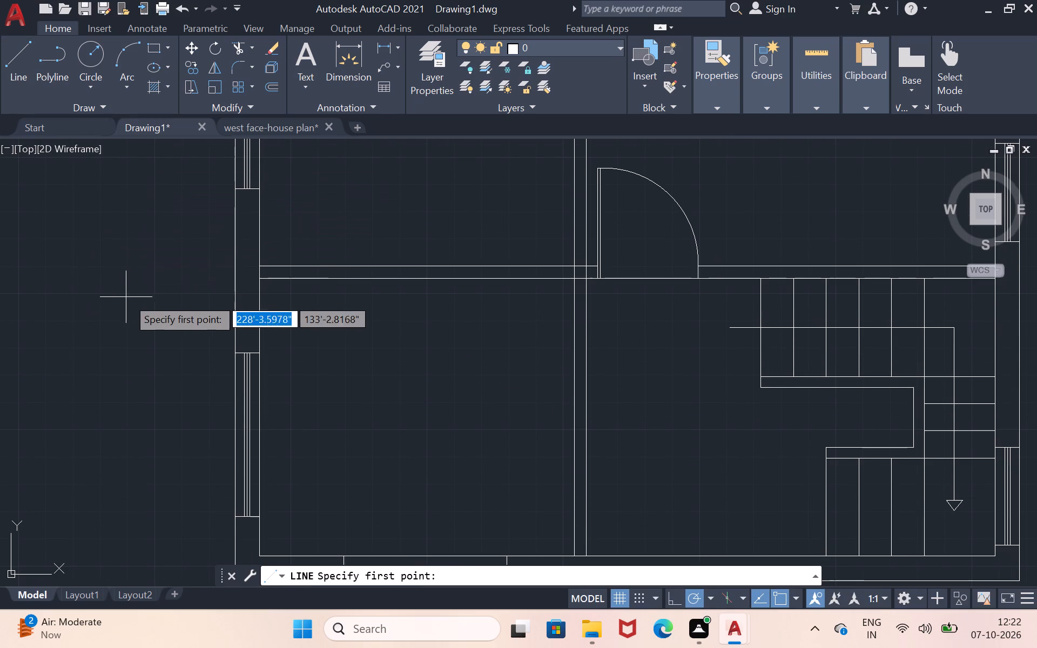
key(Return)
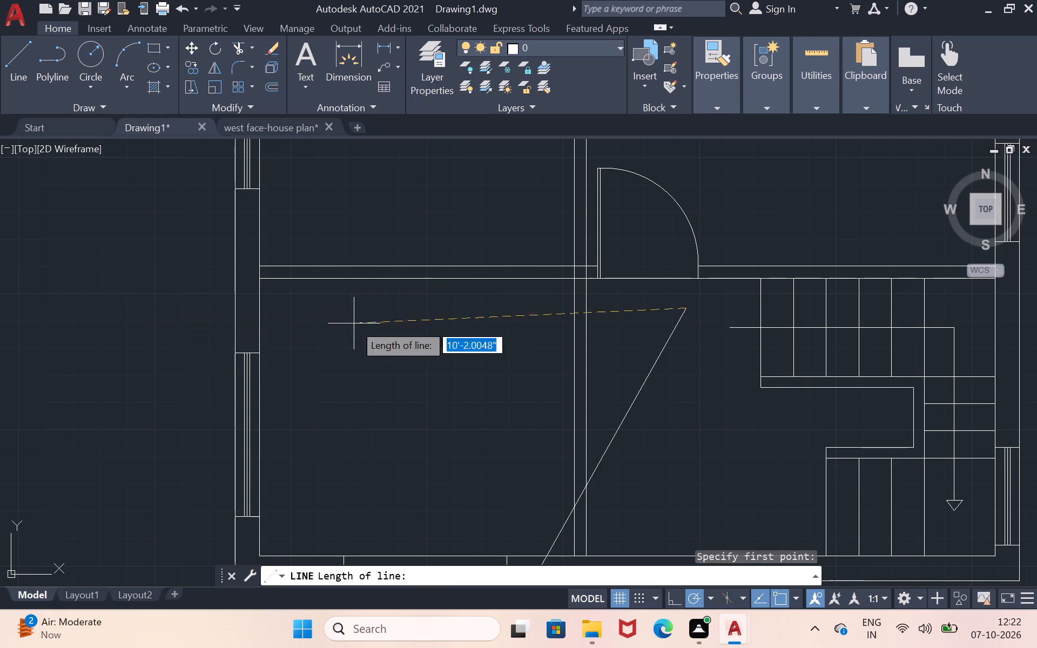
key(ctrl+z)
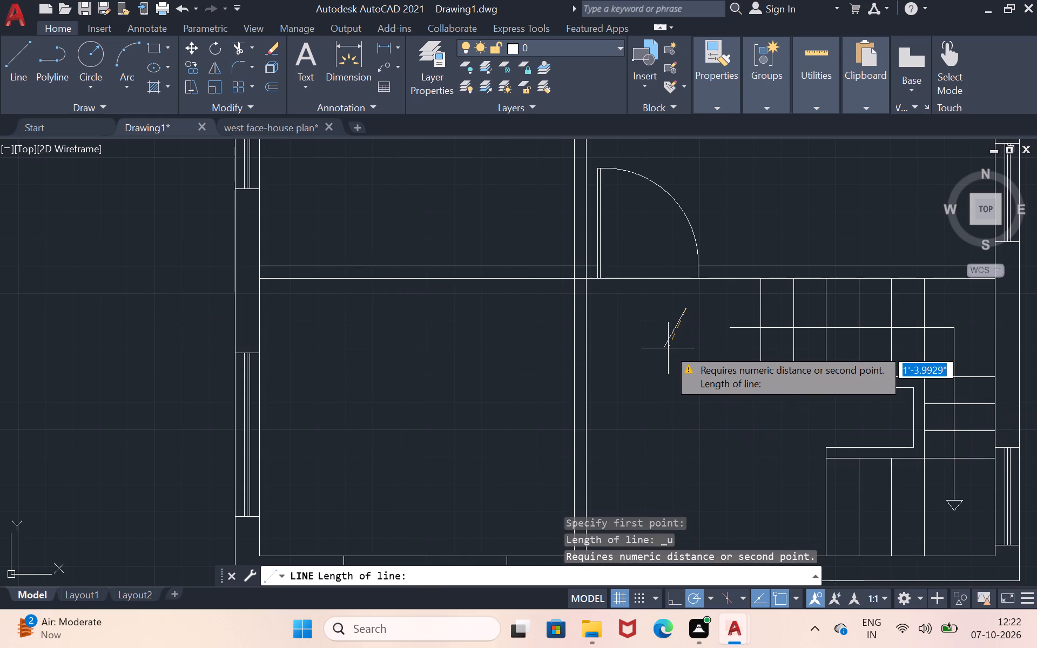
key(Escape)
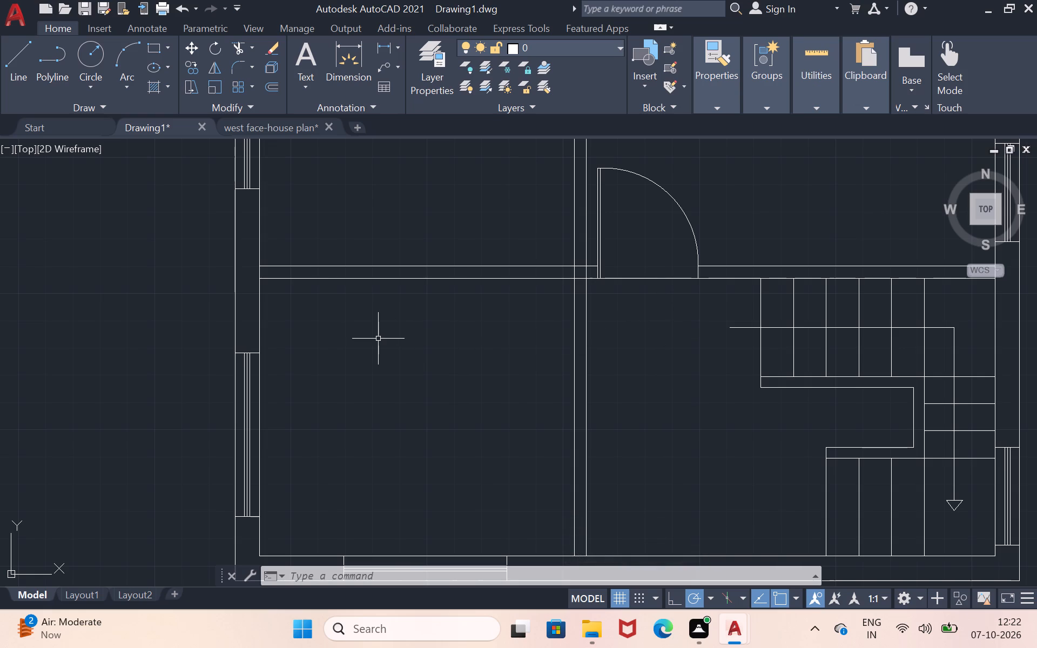
Trim the horizontal partition's north-face line between the two faces of the vertical partition at the central crossing.
scroll(560, 458, down, 1)
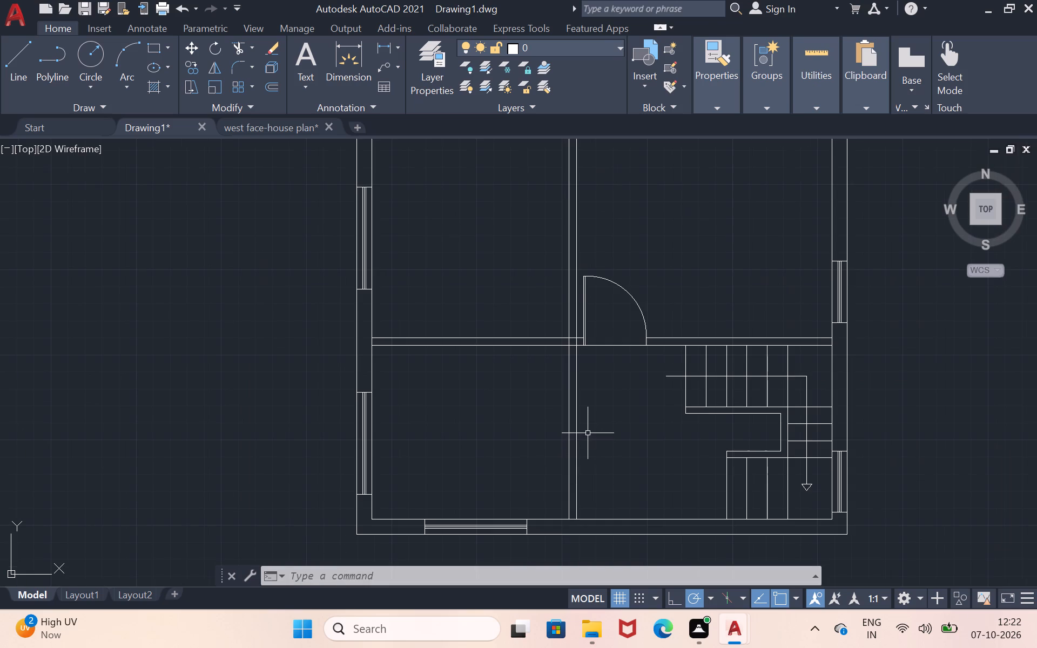
scroll(588, 433, up, 1)
scroll(574, 326, up, 1)
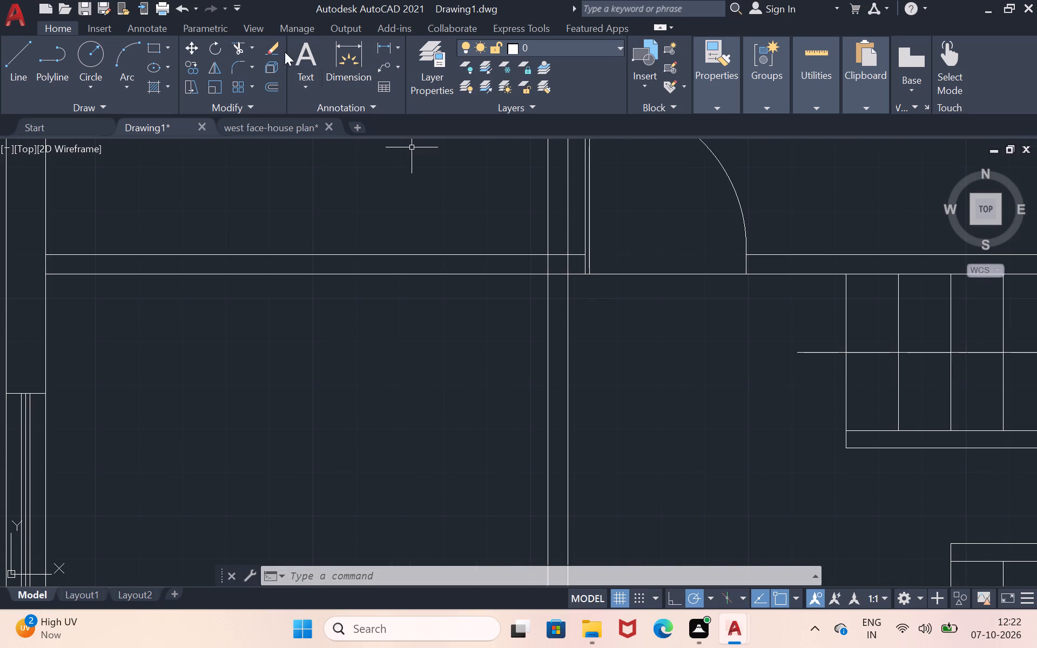
click(243, 48)
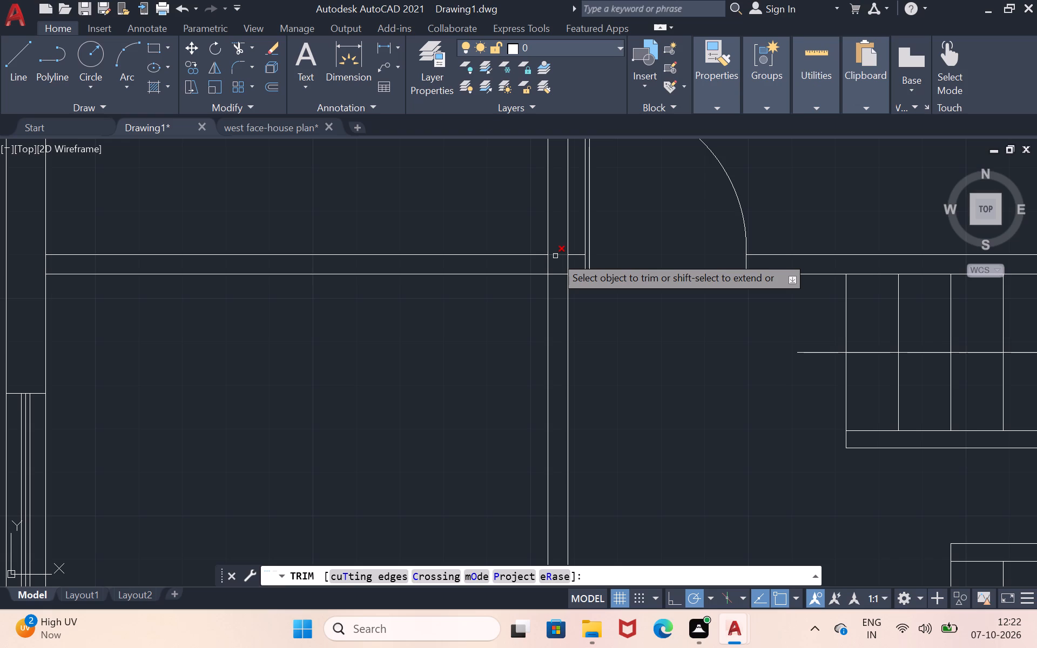
click(555, 256)
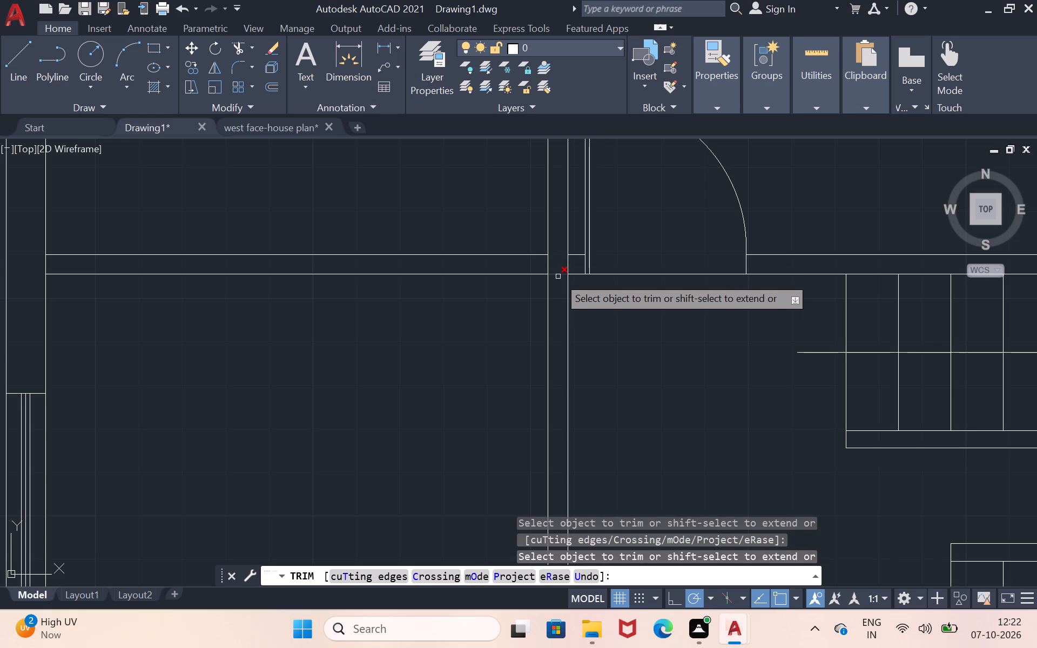
key(Return)
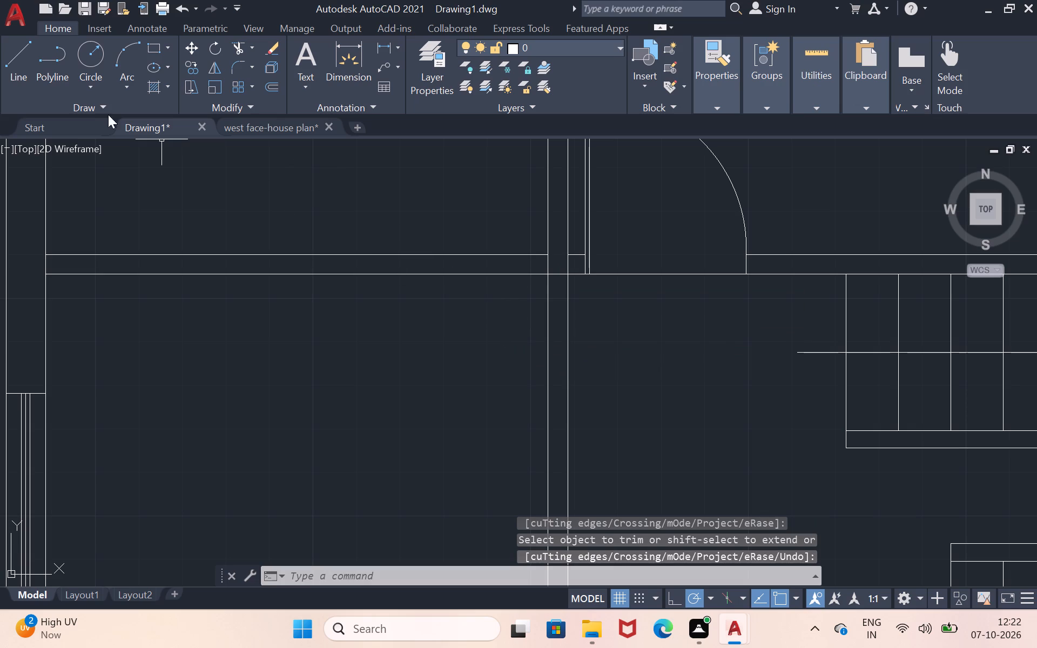
Draw a line from the crossing's southeast corner 4" south along the vertical partition, continuing west across to its west face as a door jamb.
click(20, 57)
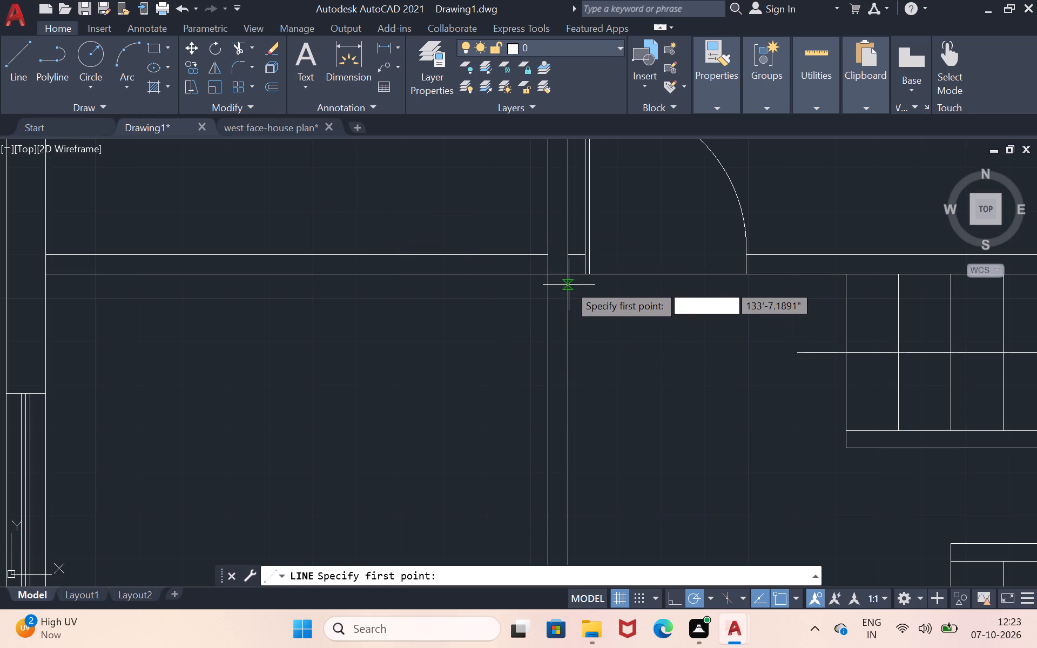
click(569, 279)
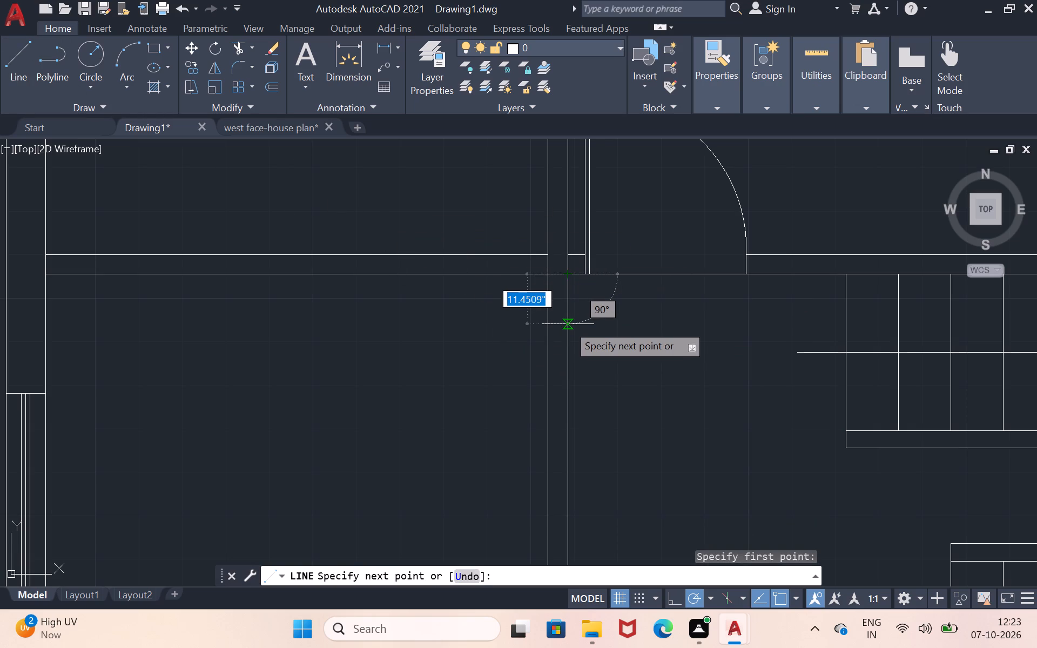
key(4)
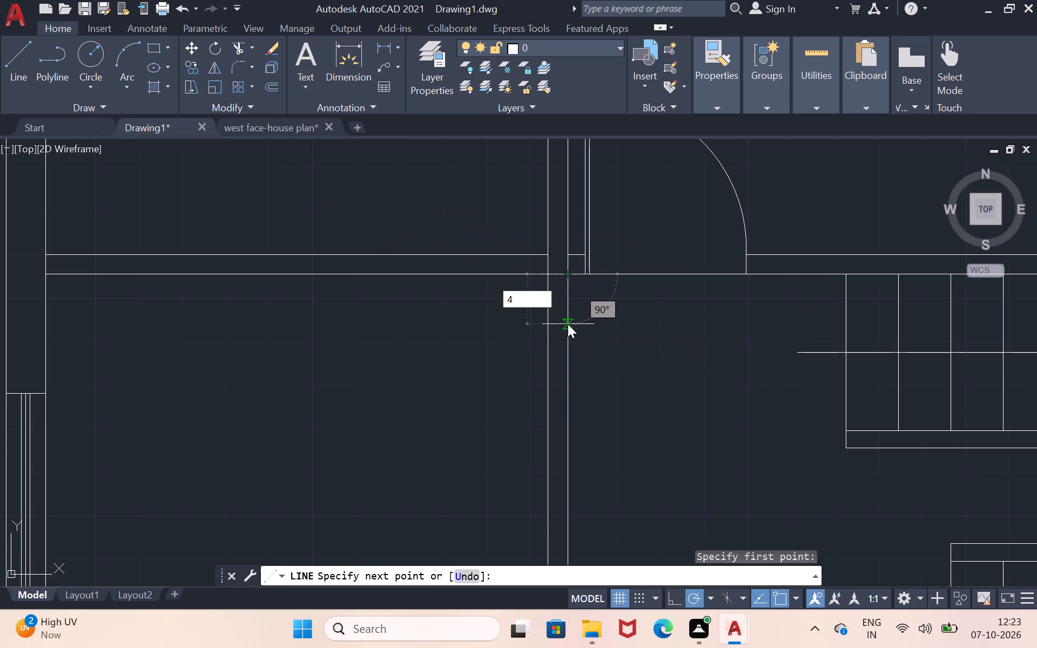
key(shift+quotedbl)
key(Return)
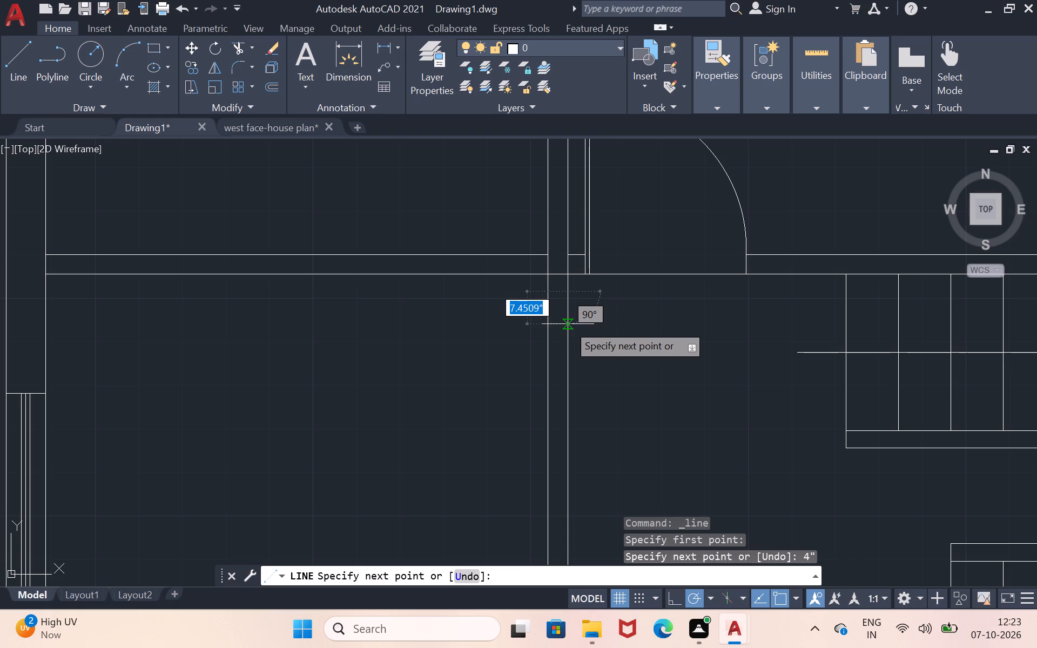
click(547, 291)
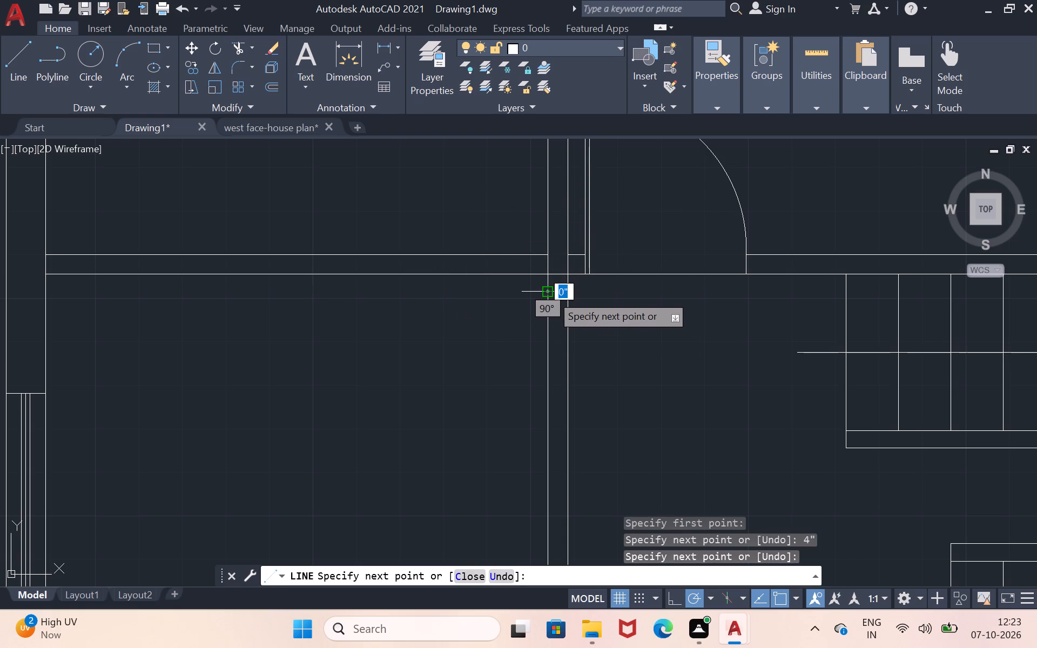
key(Return)
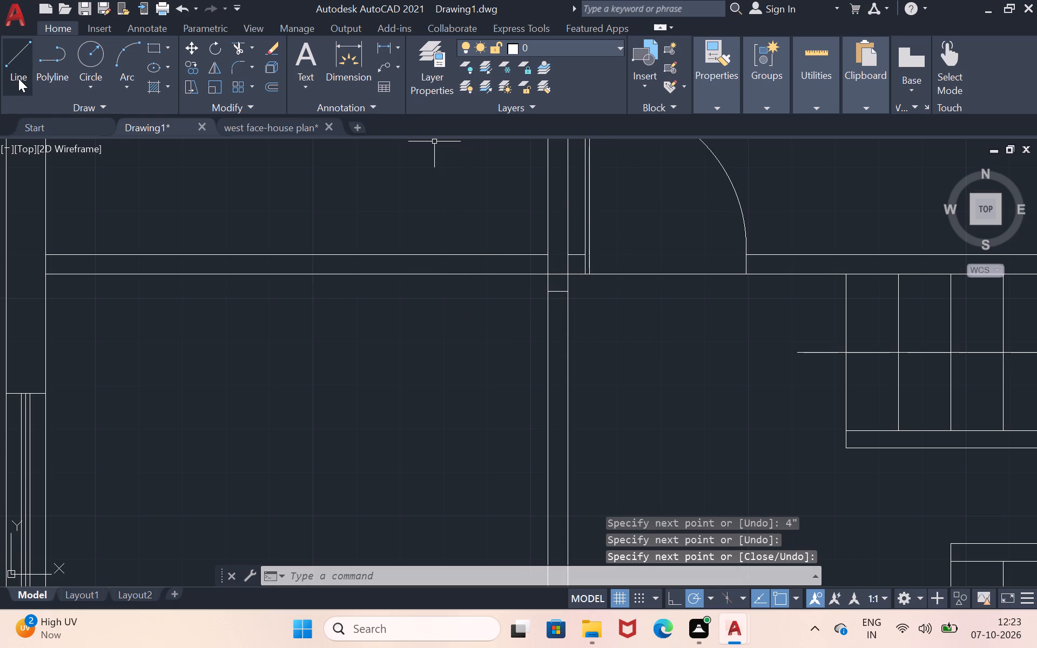
Draw a 3' door leaf line due west from the west end of the new jamb line.
click(18, 78)
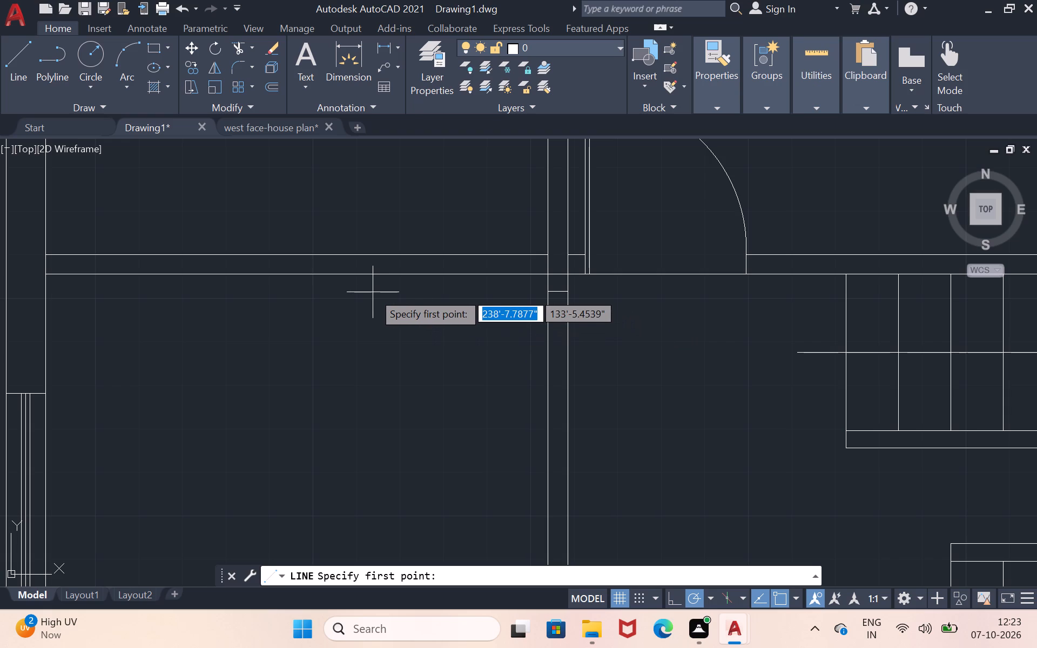
scroll(379, 296, down, 2)
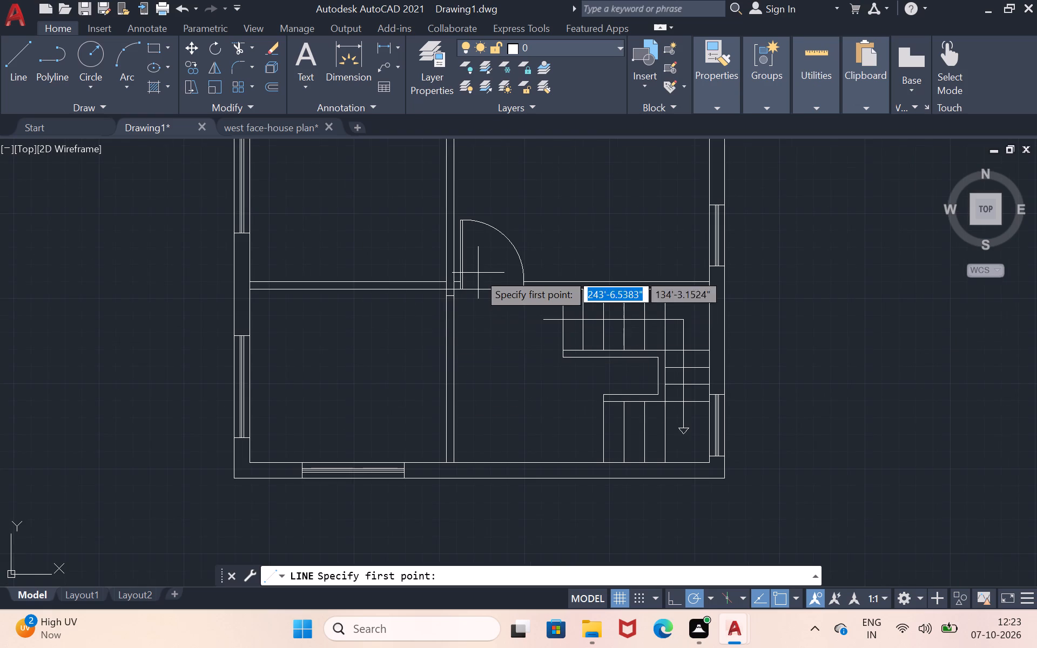
scroll(471, 271, up, 3)
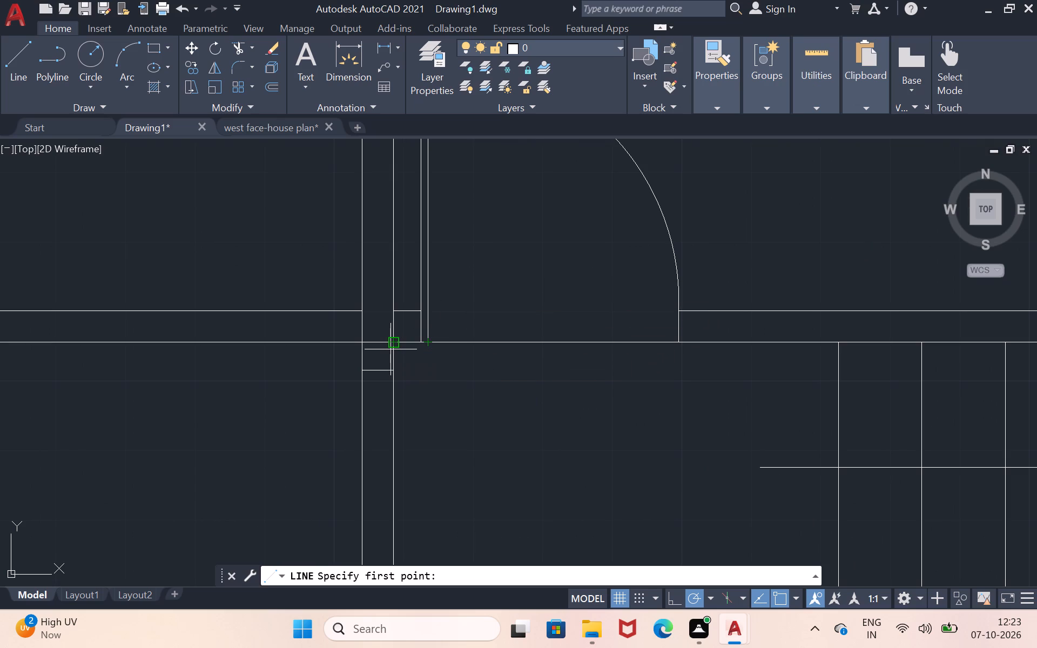
click(362, 374)
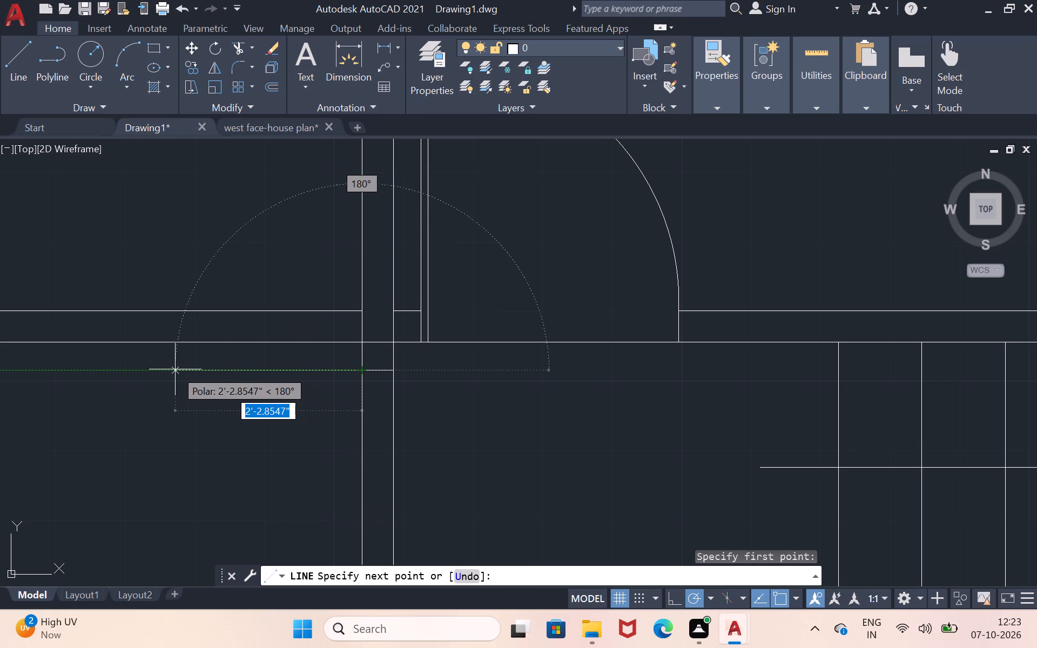
key(3)
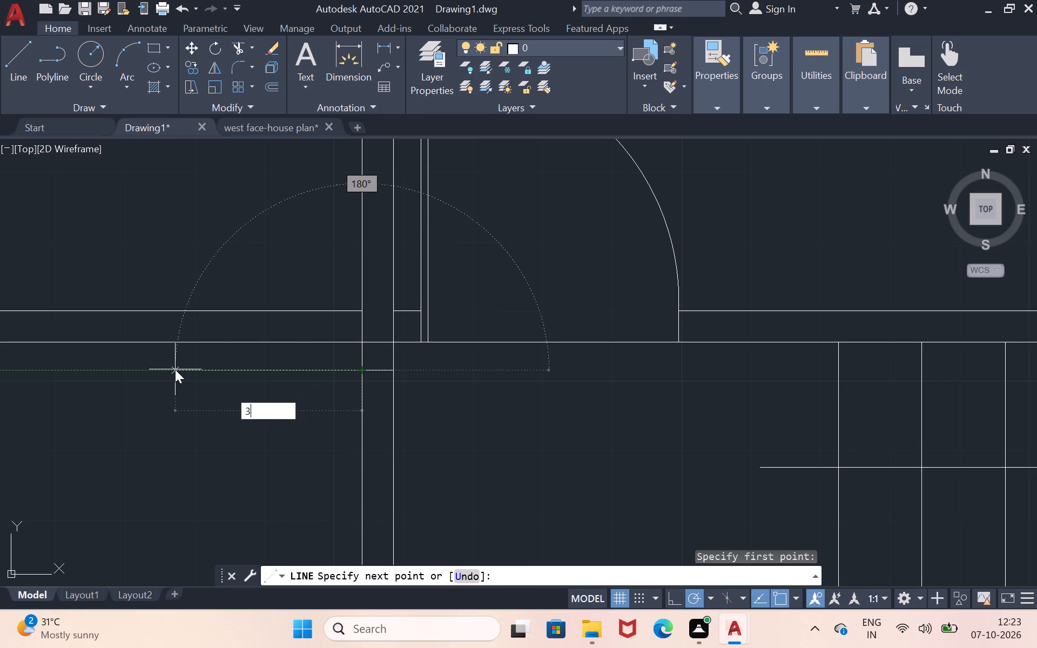
key(shift+quotedbl)
key(BackSpace)
key(apostrophe)
key(Return)
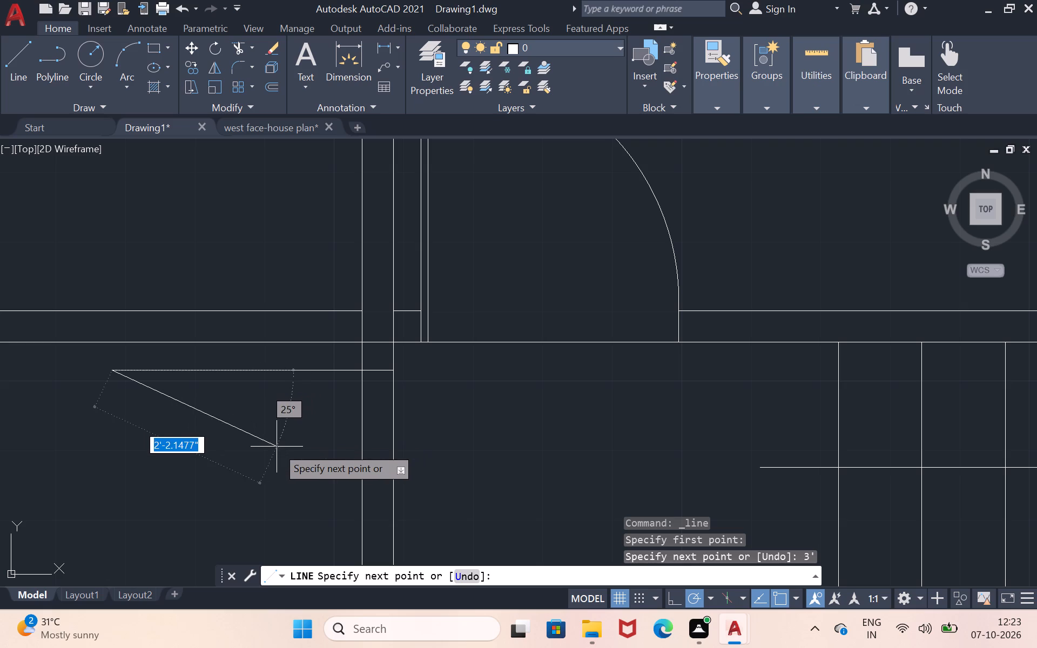
key(Return)
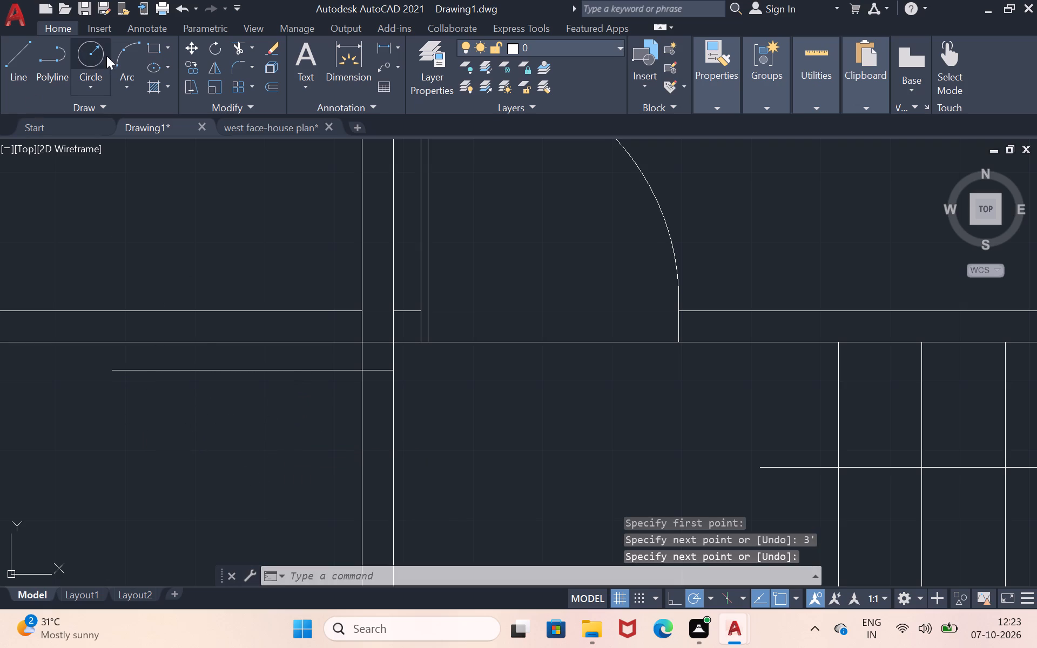
Offset the 3' door leaf line 1" to the south.
key(o)
key(Return)
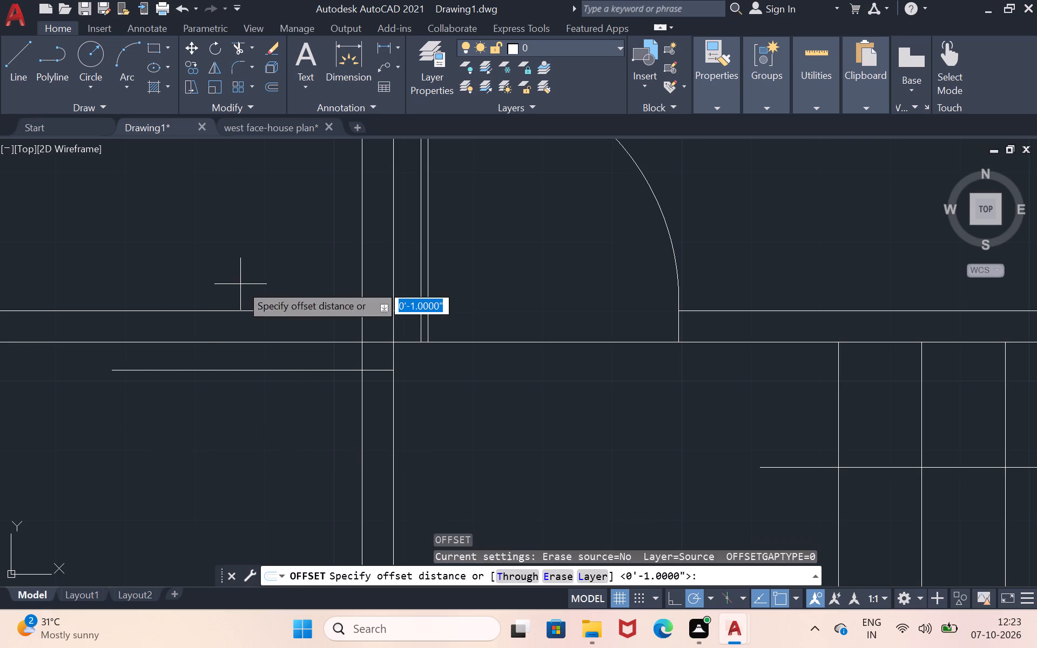
click(271, 371)
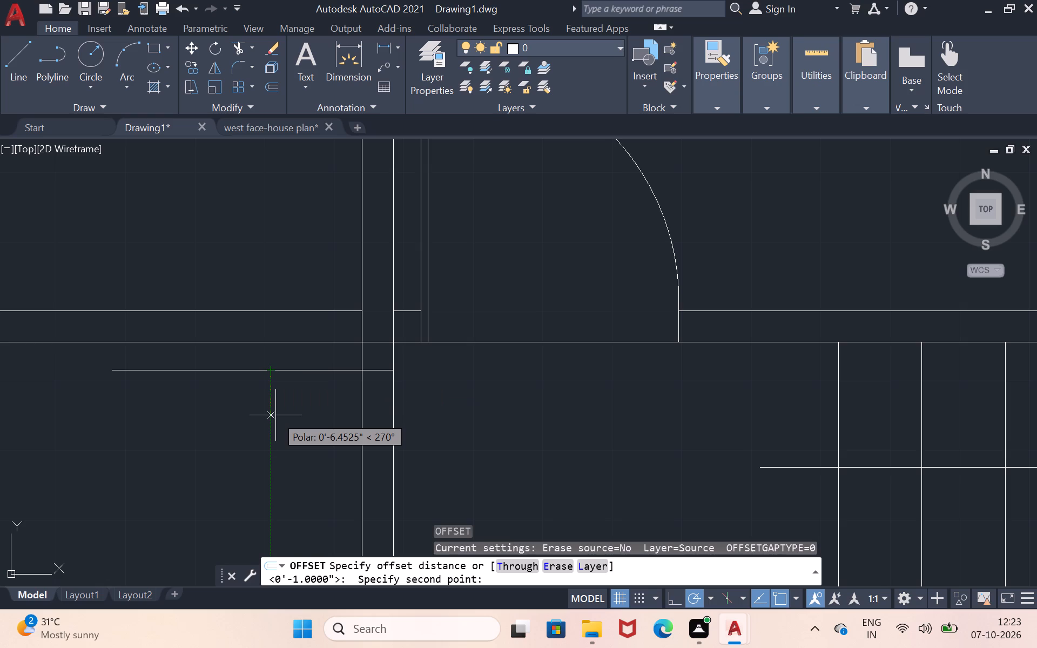
text(1")
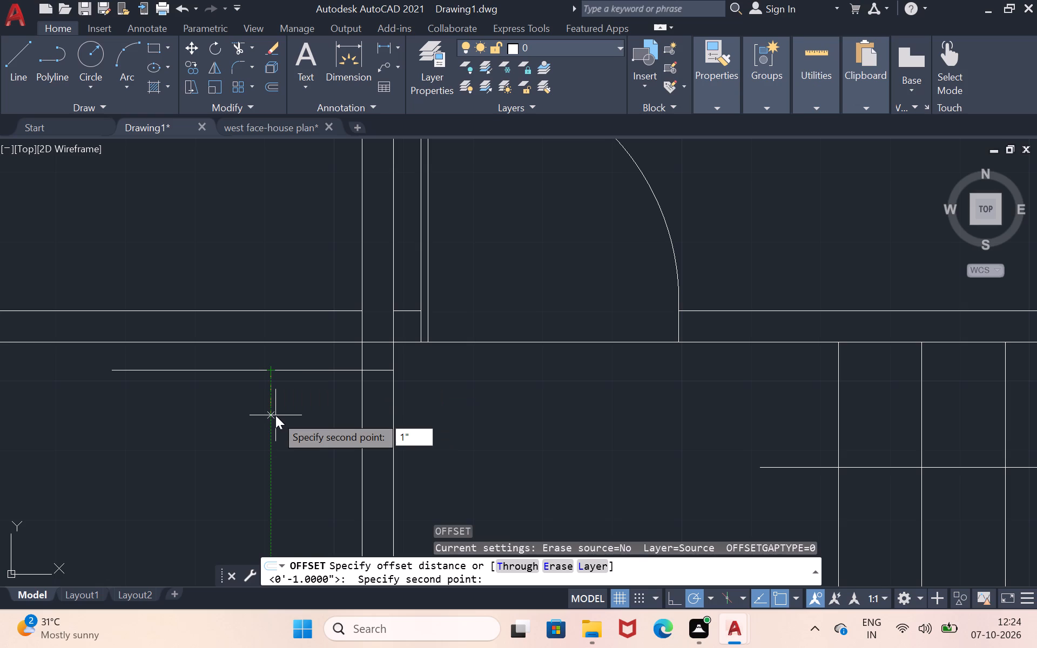
key(Return)
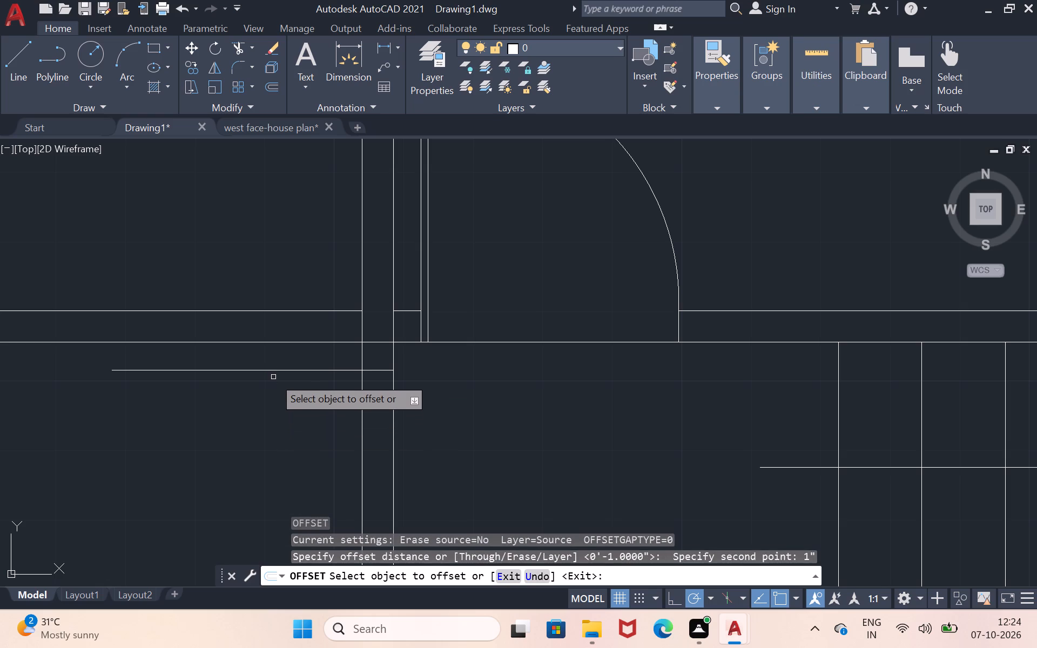
click(273, 370)
click(273, 409)
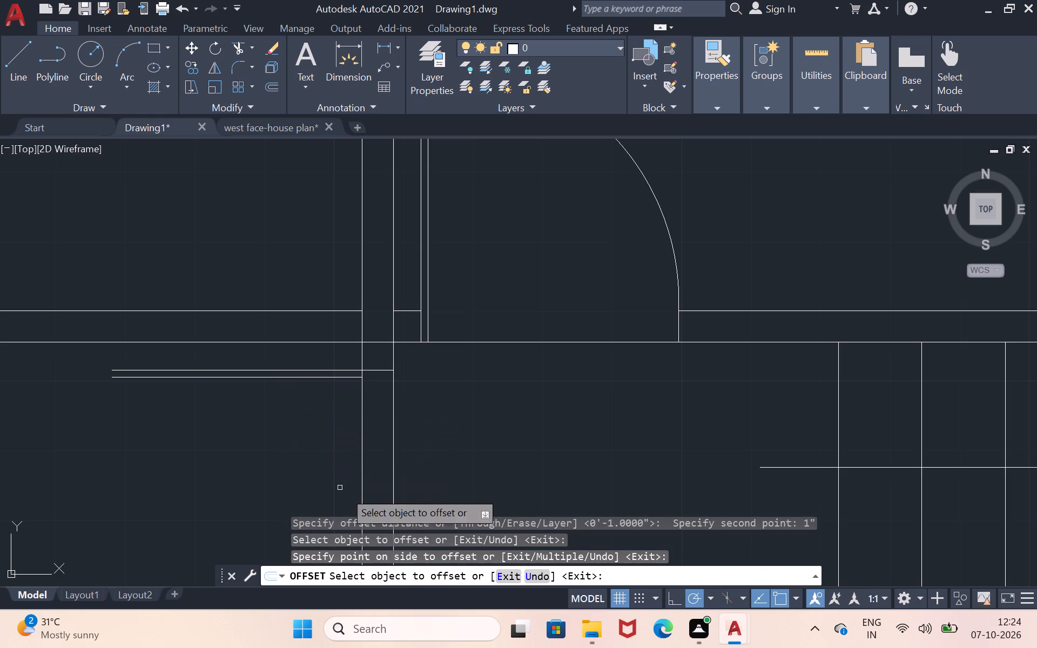
key(Return)
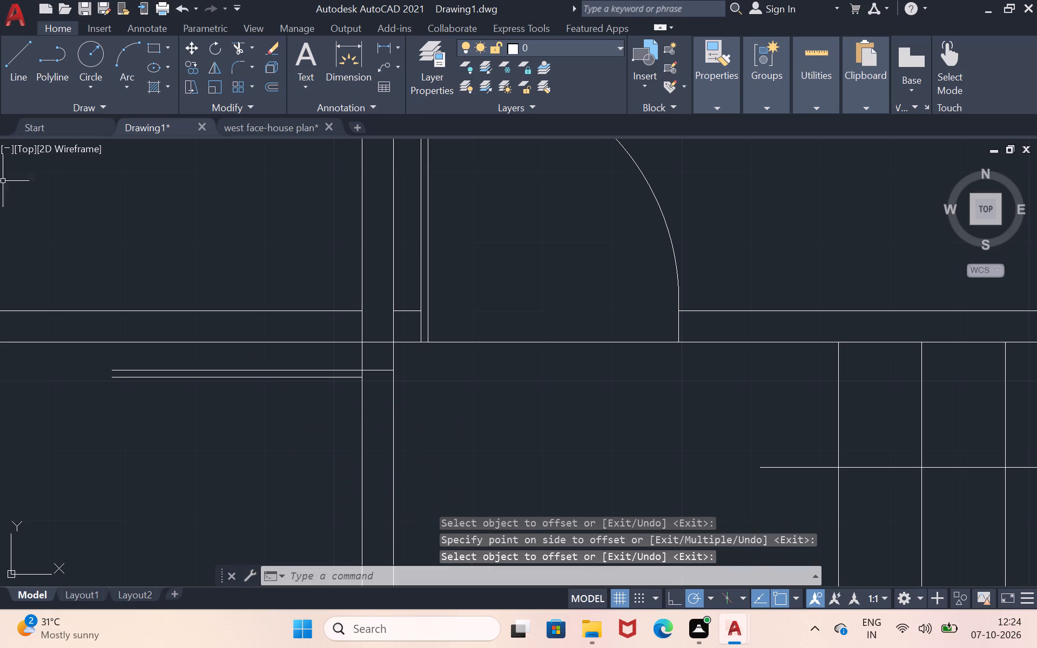
Draw a line across the vertical partition from its west face to its east face, continuing the southern door leaf line.
click(23, 77)
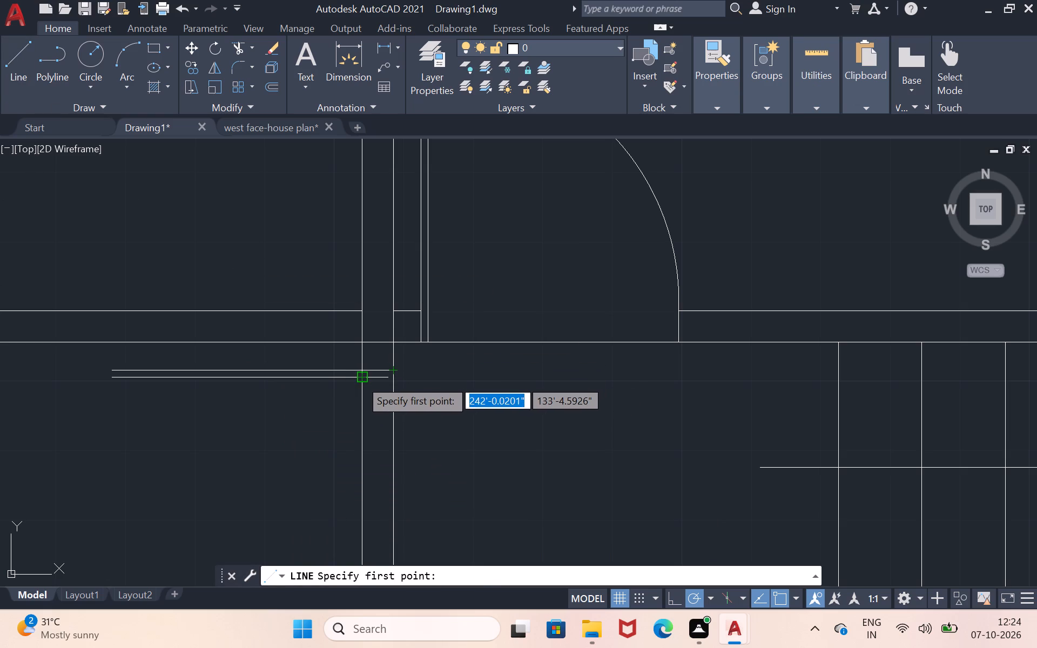
click(360, 379)
click(388, 379)
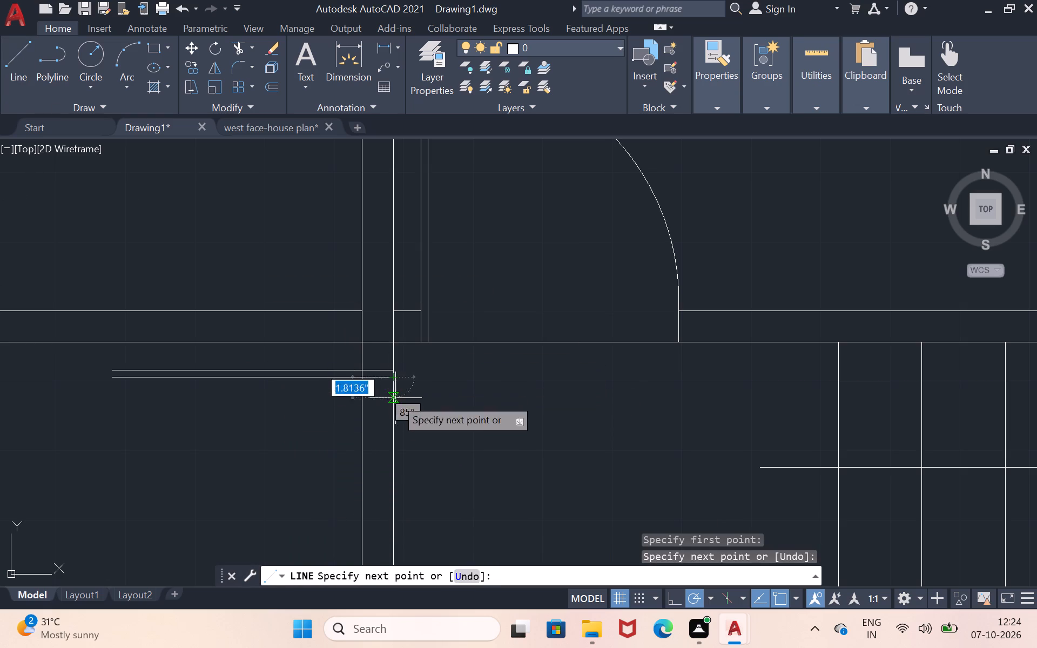
scroll(378, 431, down, 2)
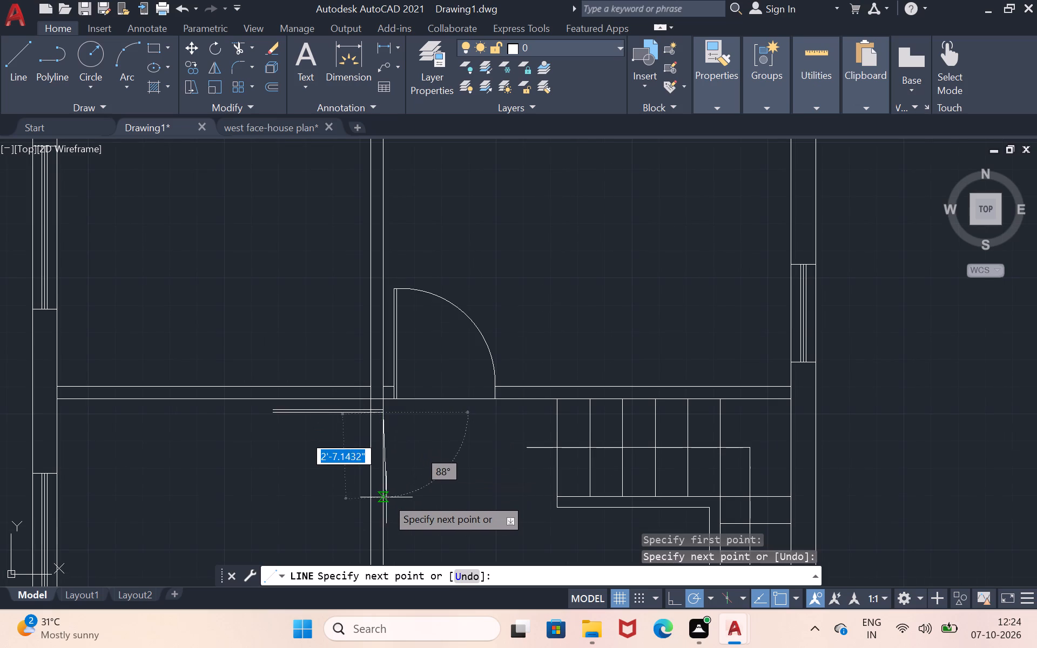
key(Return)
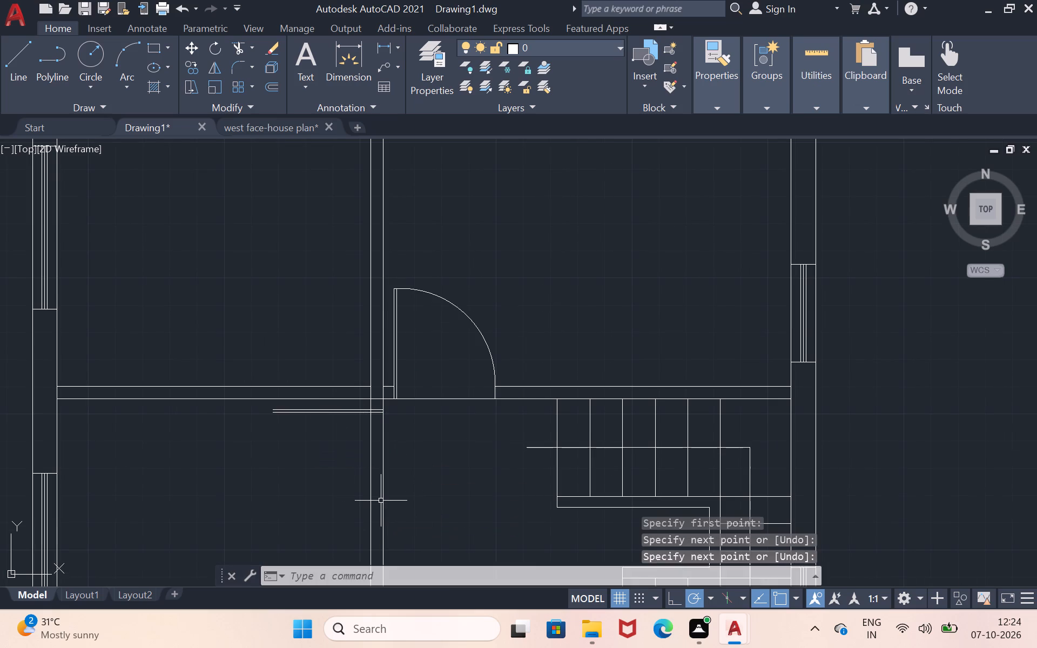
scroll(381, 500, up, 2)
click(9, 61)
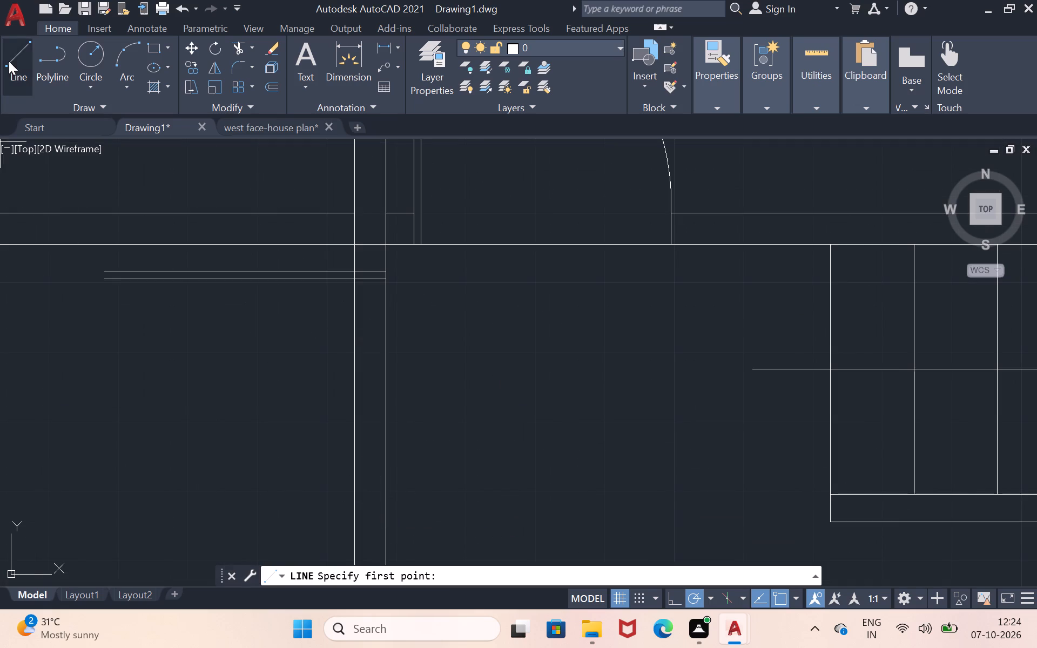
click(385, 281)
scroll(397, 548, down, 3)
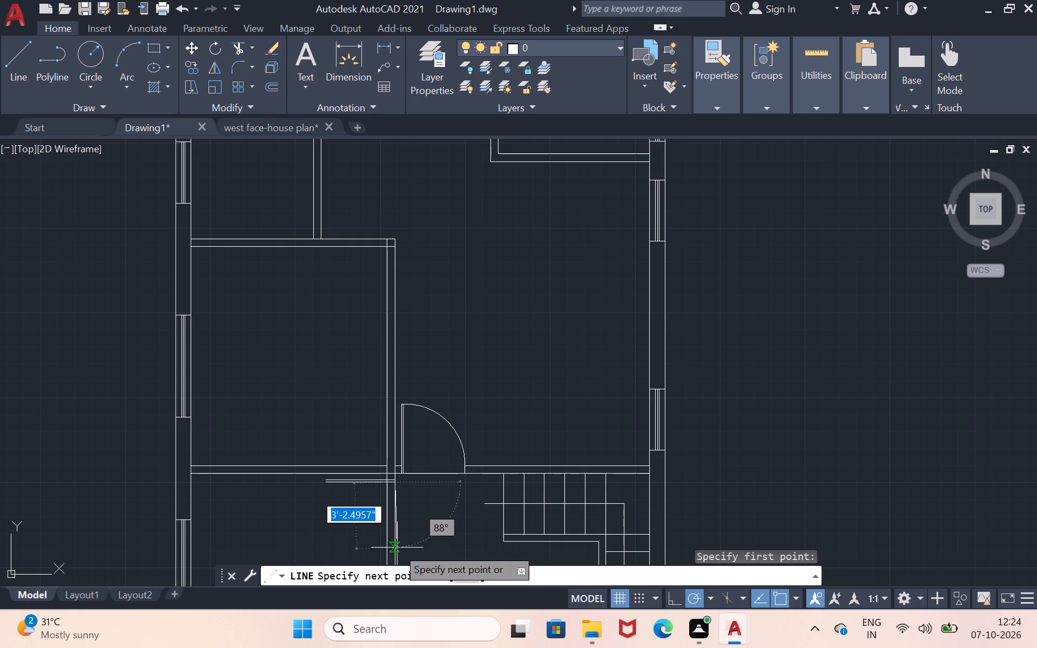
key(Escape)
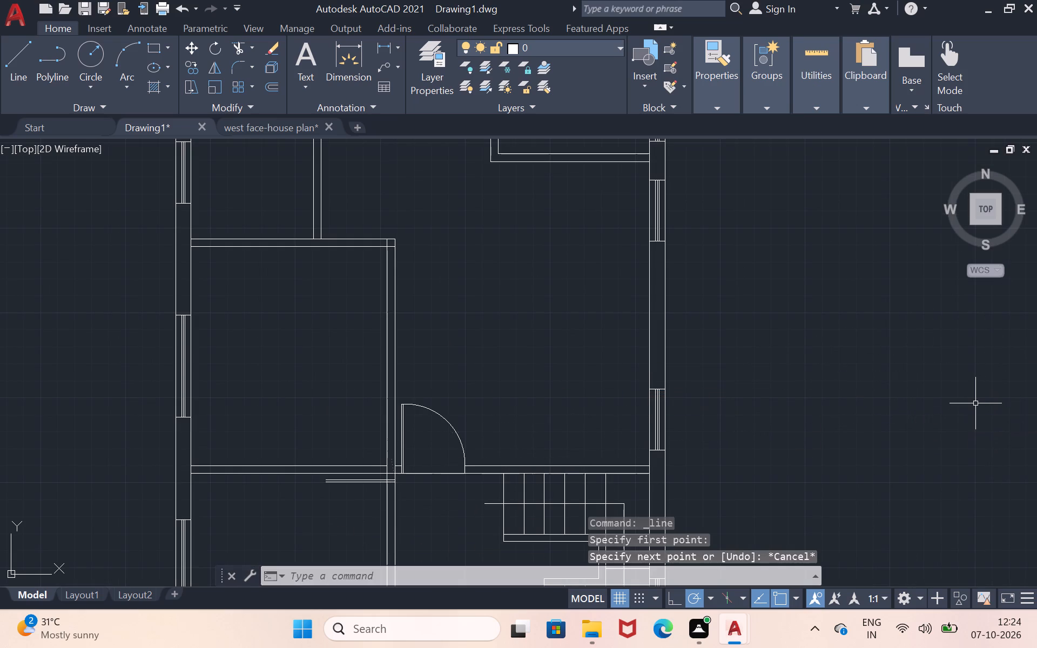
Draw a line from the door leaf line's east end 3' south along the partition's east face, continuing west to its west face as the southern jamb.
key(p)
key(Return)
drag(944, 428, 929, 376)
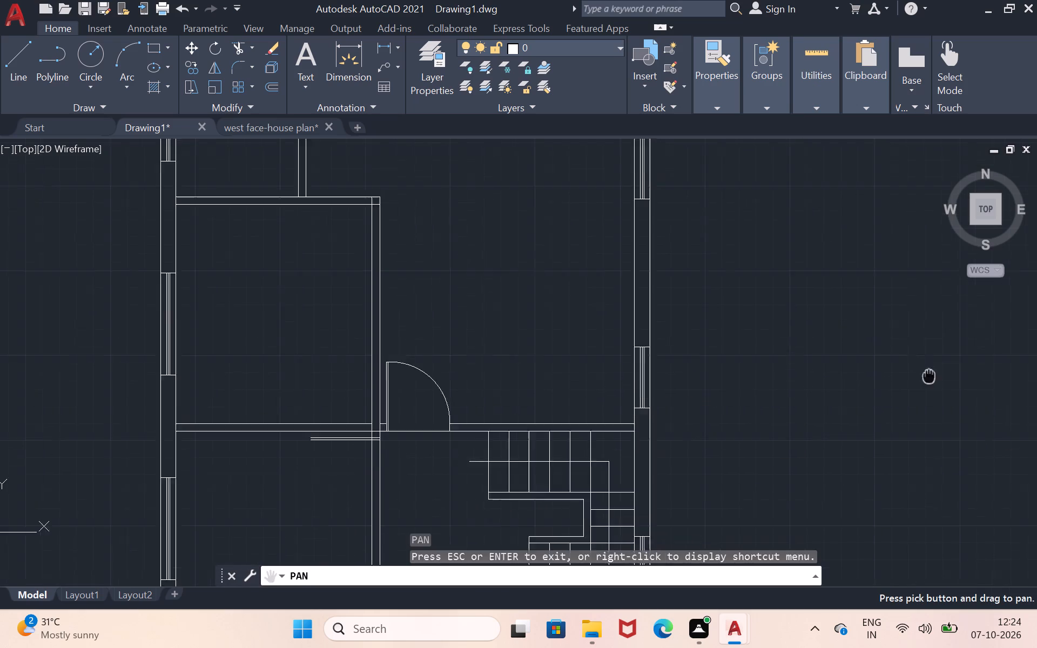
drag(929, 376, 955, 192)
drag(778, 321, 811, 301)
scroll(381, 234, up, 1)
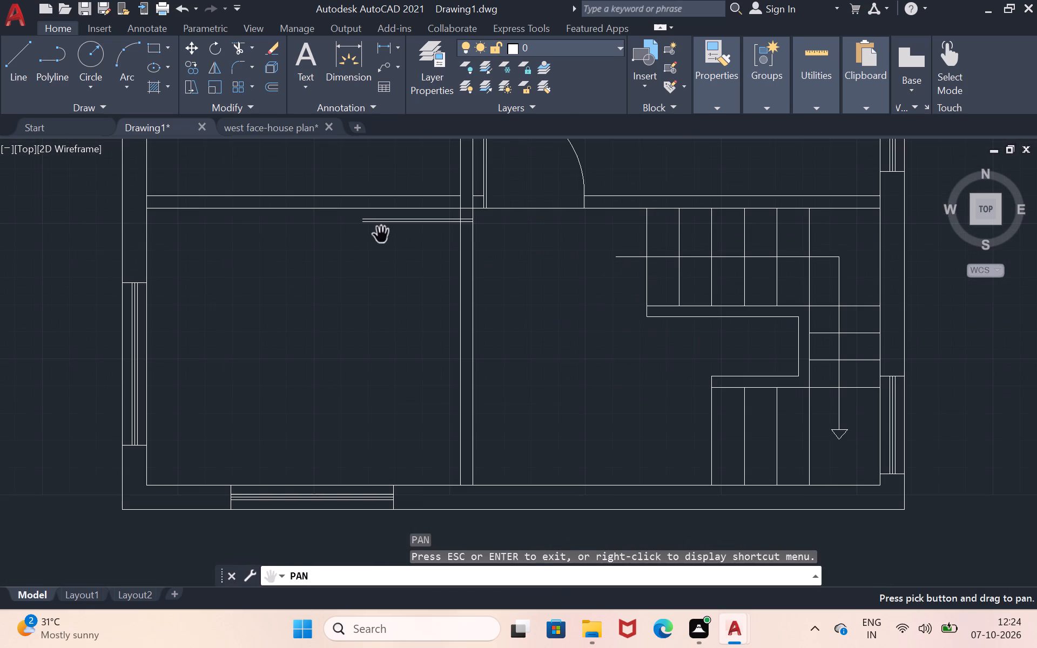
scroll(413, 245, up, 1)
scroll(413, 245, down, 1)
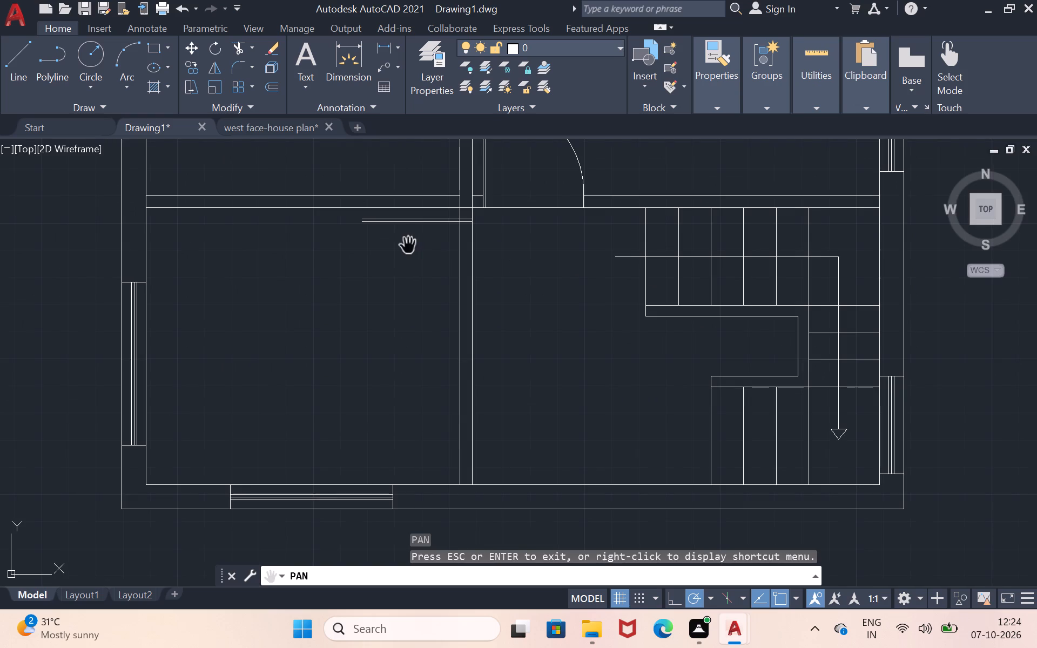
key(Escape)
key(Escape)
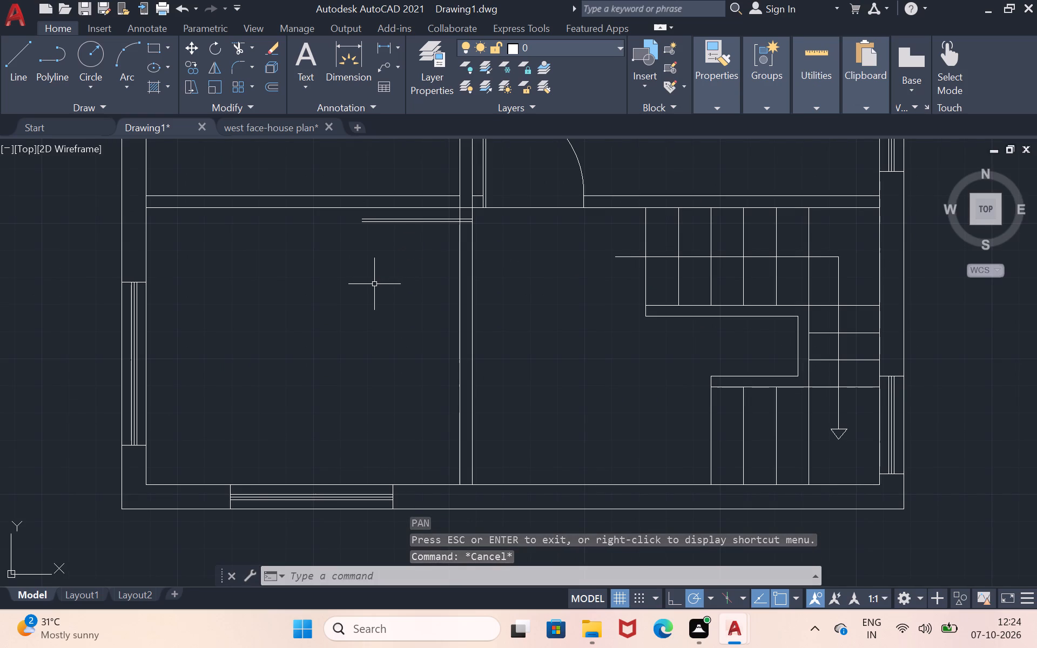
key(l)
key(shift+Return)
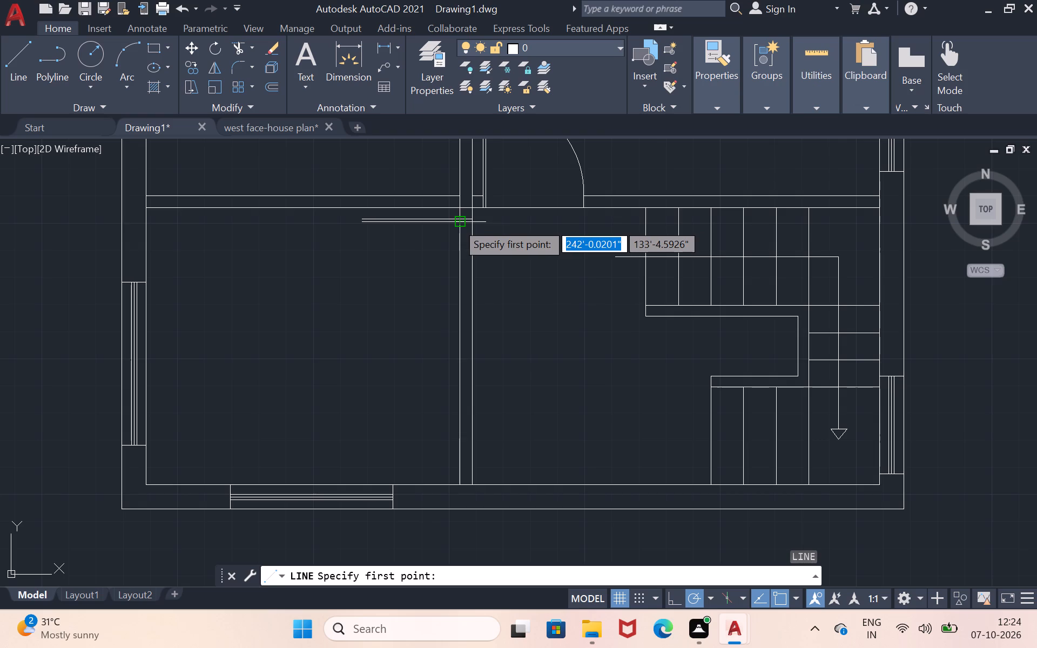
scroll(456, 222, up, 1)
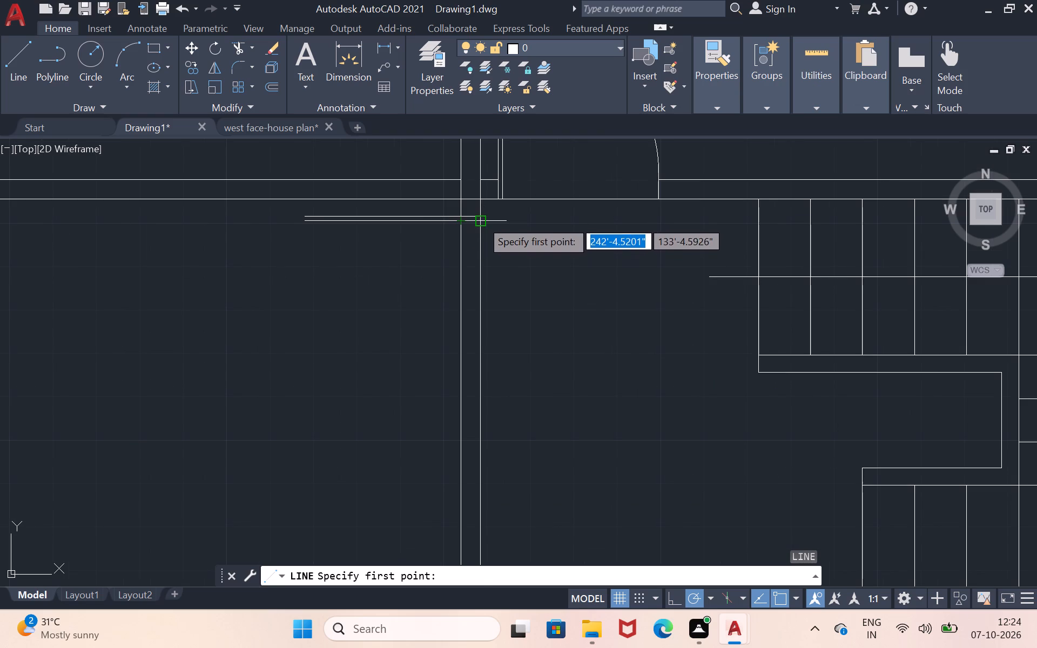
click(481, 219)
scroll(470, 460, down, 1)
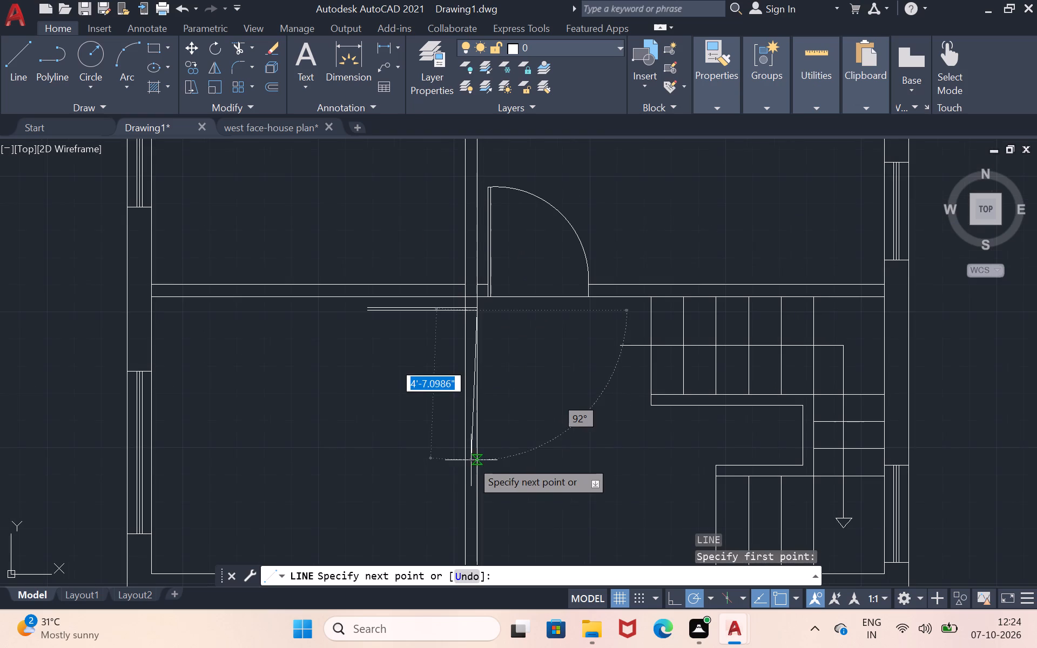
scroll(473, 484, down, 1)
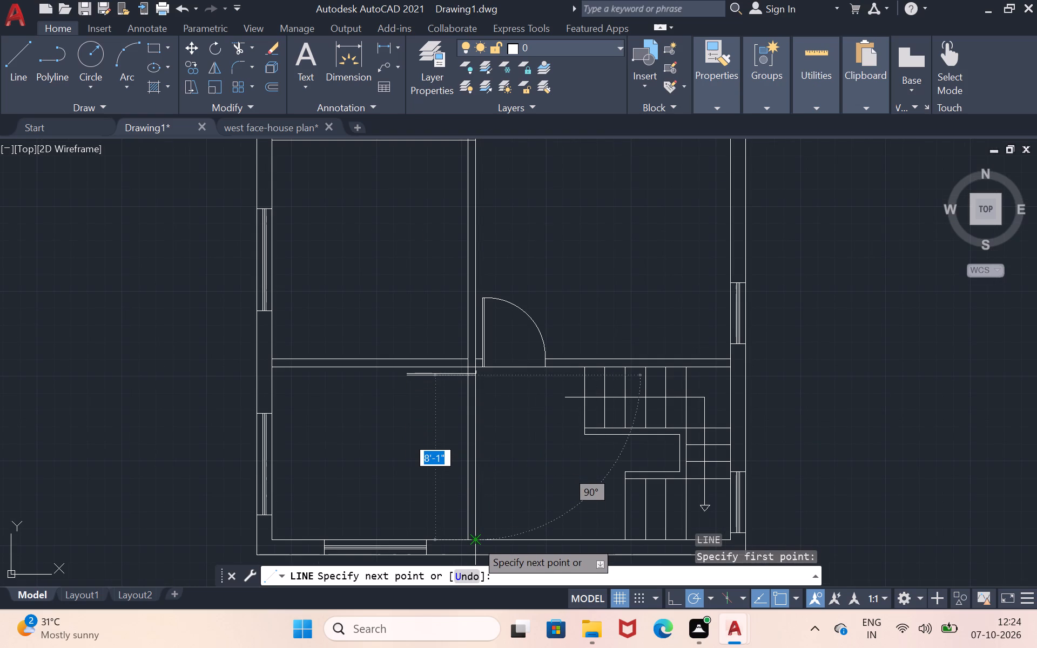
key(3)
key(apostrophe)
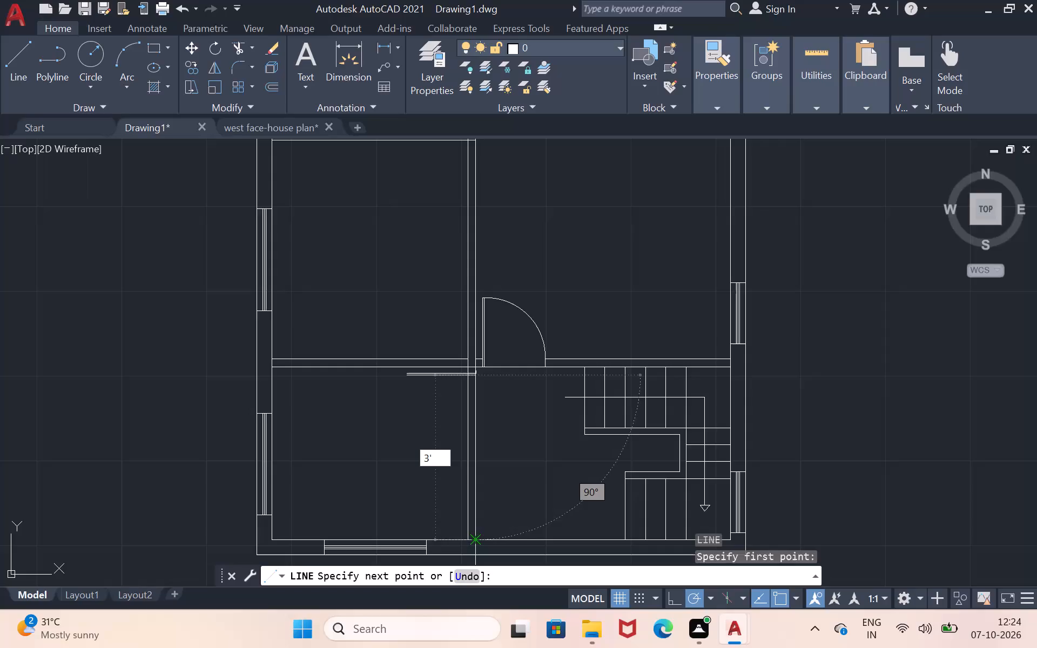
key(Return)
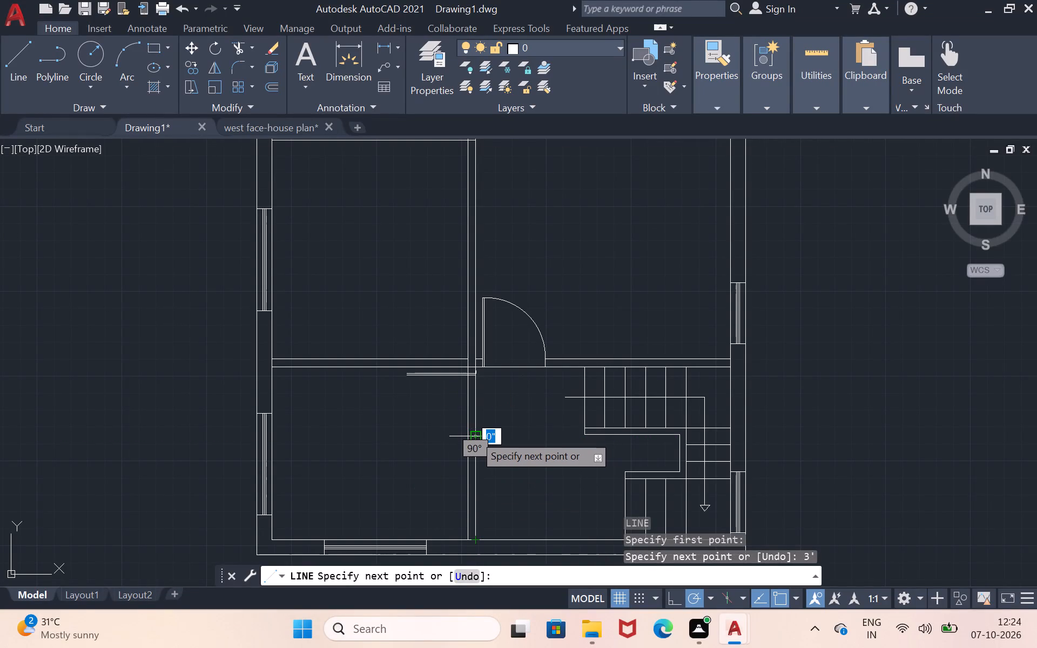
scroll(466, 433, up, 2)
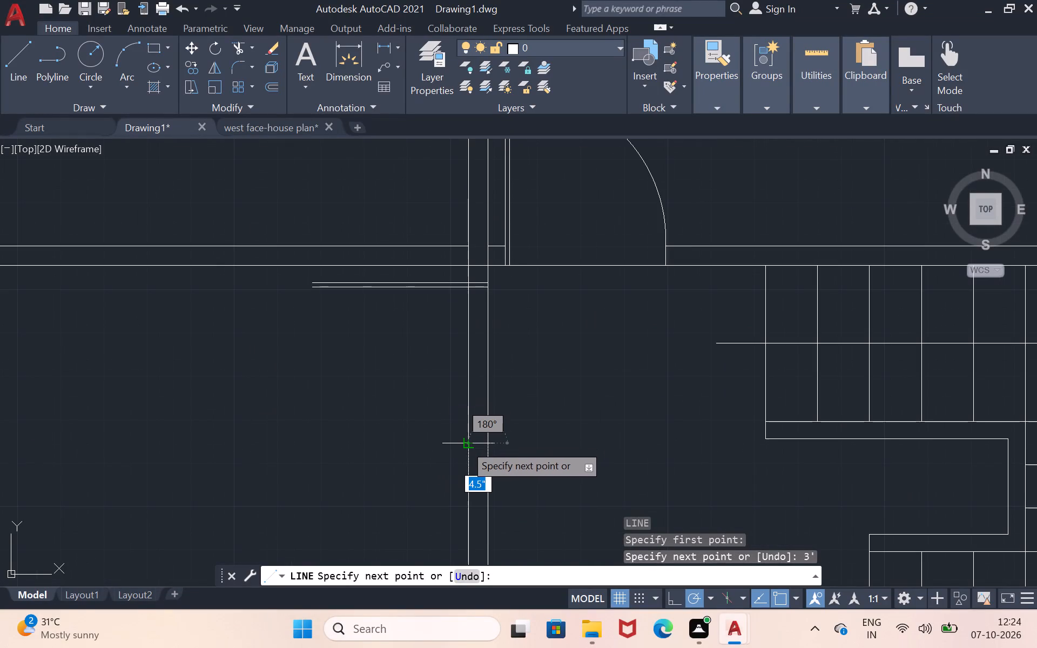
click(464, 444)
key(Return)
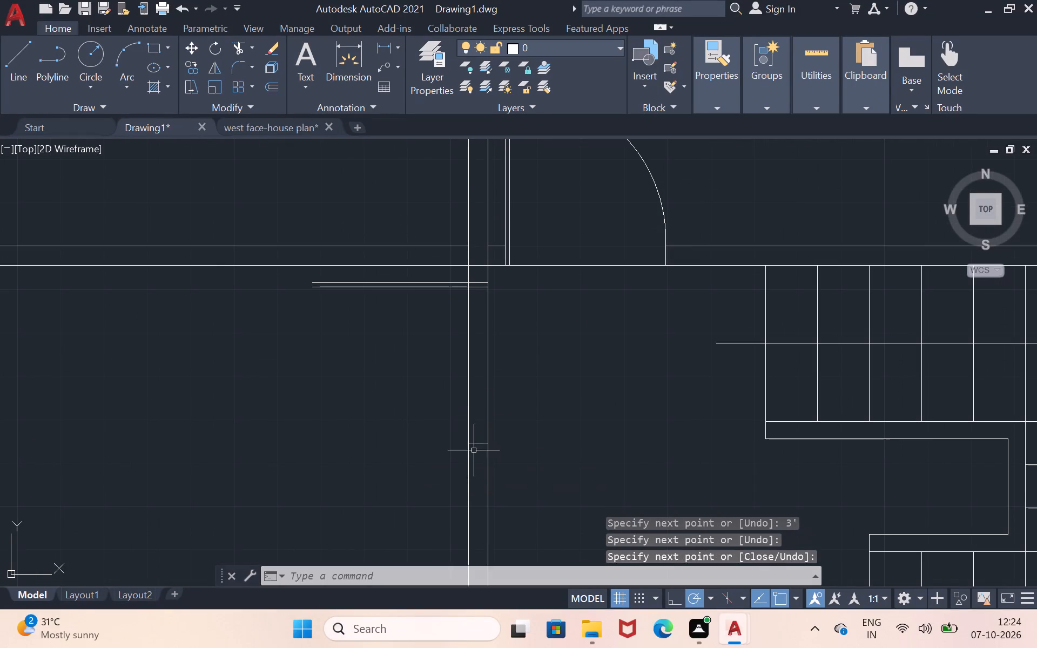
Draw the swing arc for the new door in the southern vertical partition.
click(130, 56)
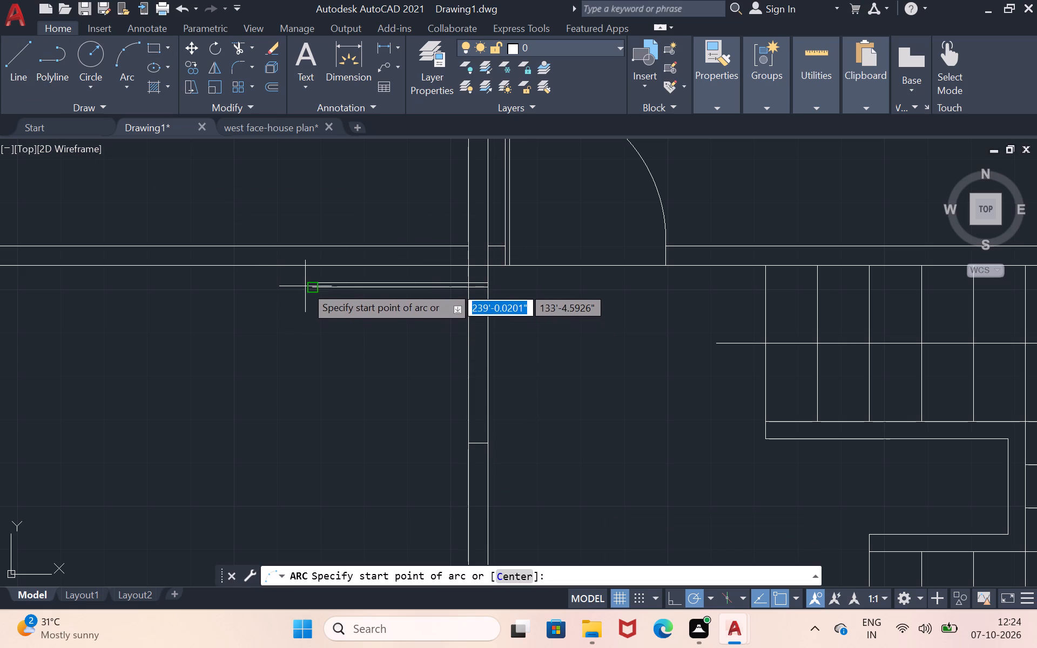
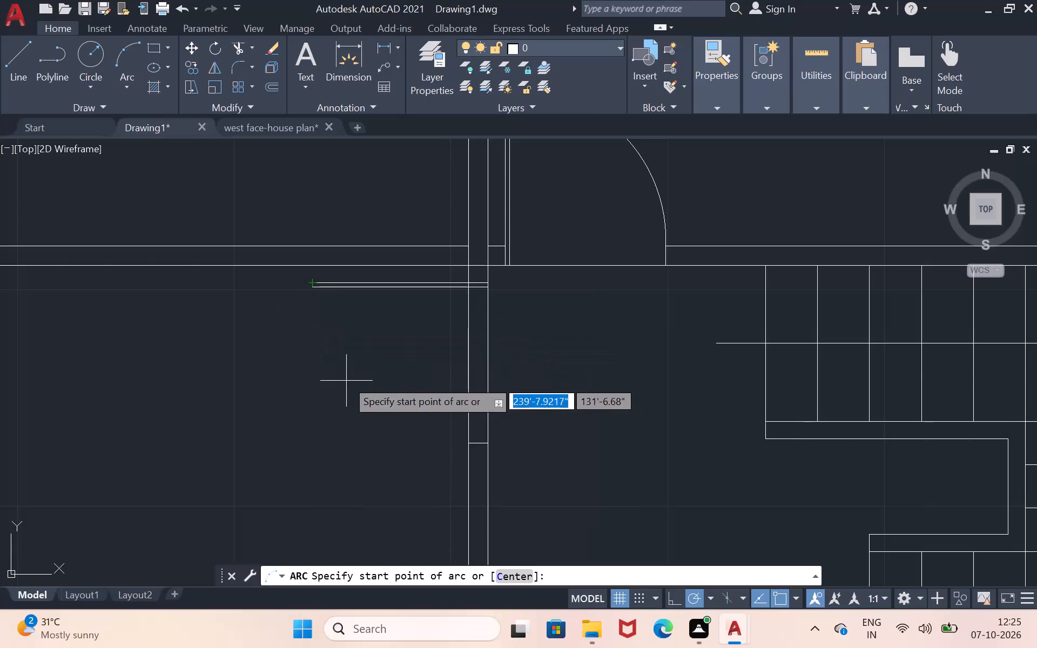
Draw a three-point swing arc from the door leaf's free end through the jamb line's near end, ending beyond the partition wall.
click(315, 281)
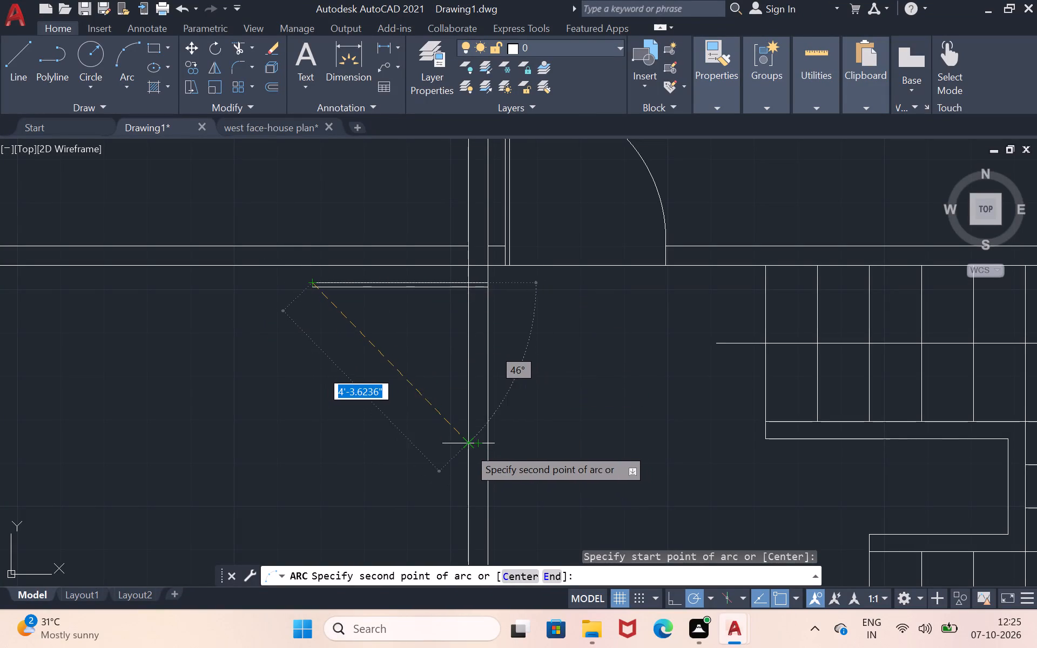
click(466, 448)
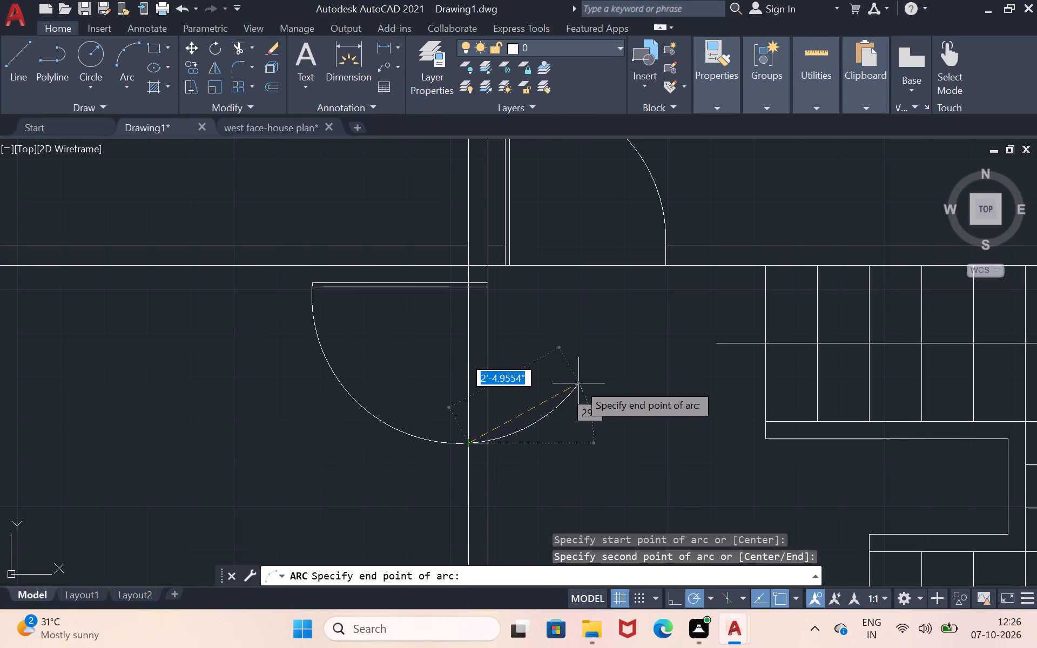
scroll(585, 394, up, 1)
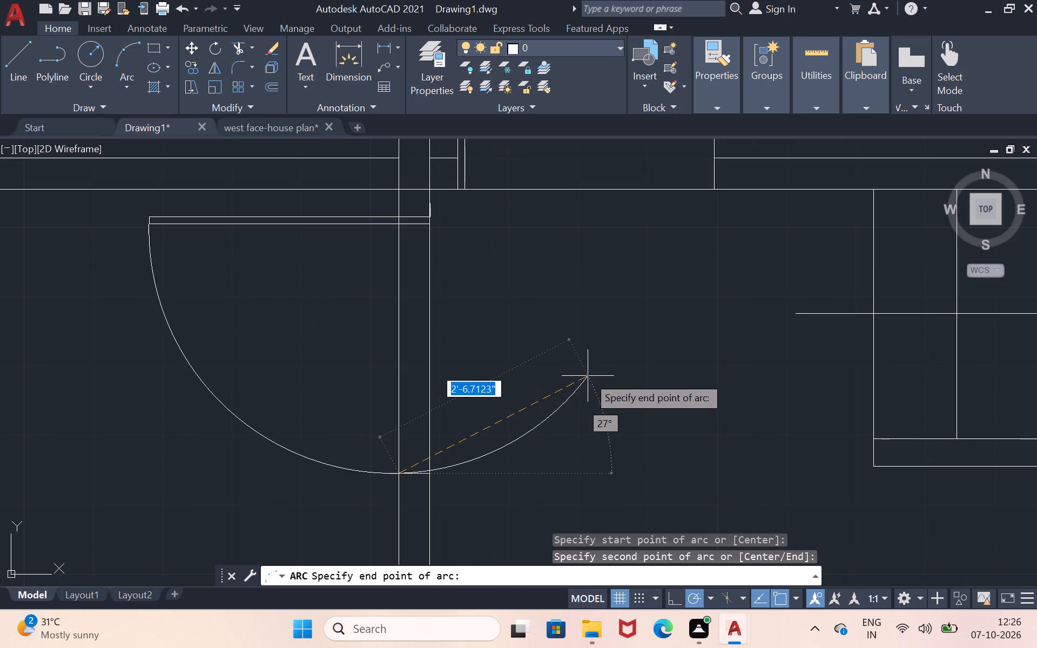
click(588, 376)
Trim the door arc's overshoot beyond the partition wall and its leftover piece within the wall thickness.
scroll(588, 370, down, 3)
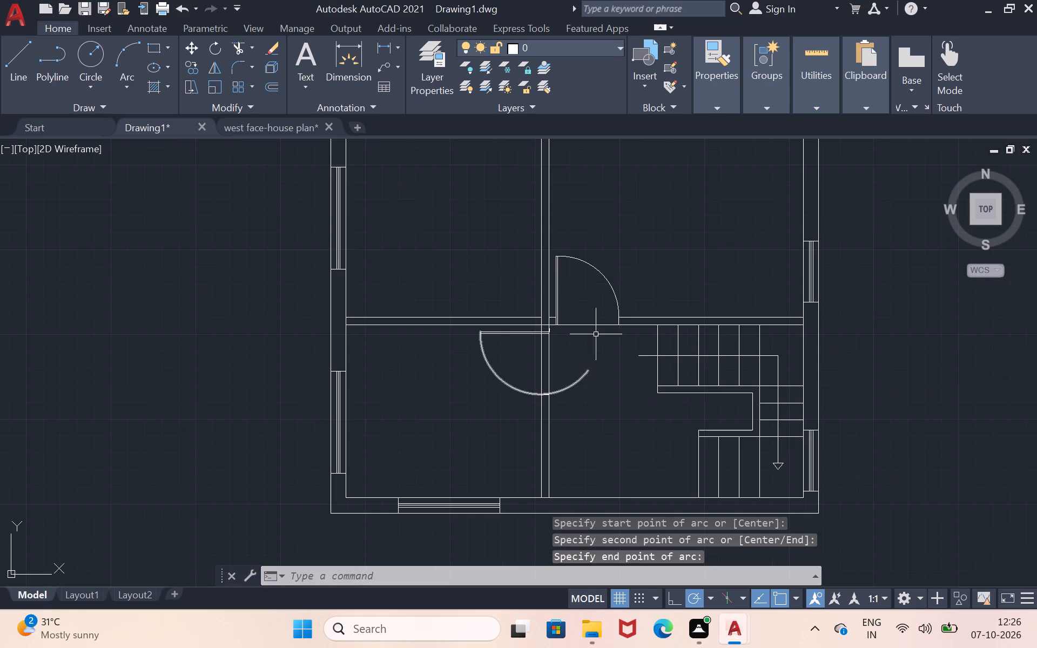
click(234, 52)
scroll(539, 406, up, 2)
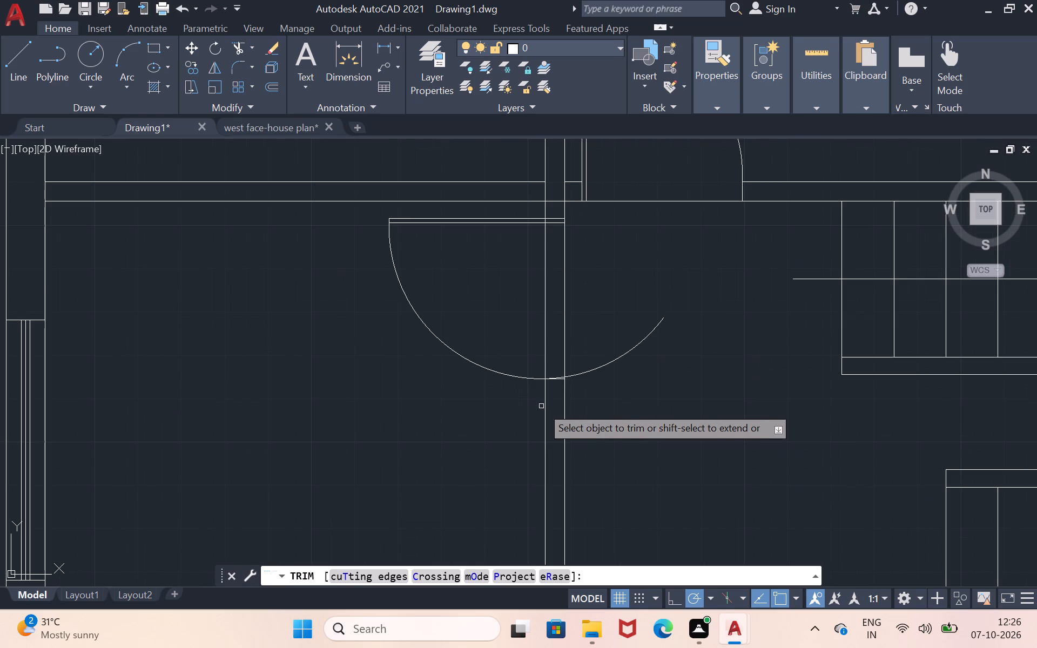
click(589, 371)
scroll(538, 373, up, 3)
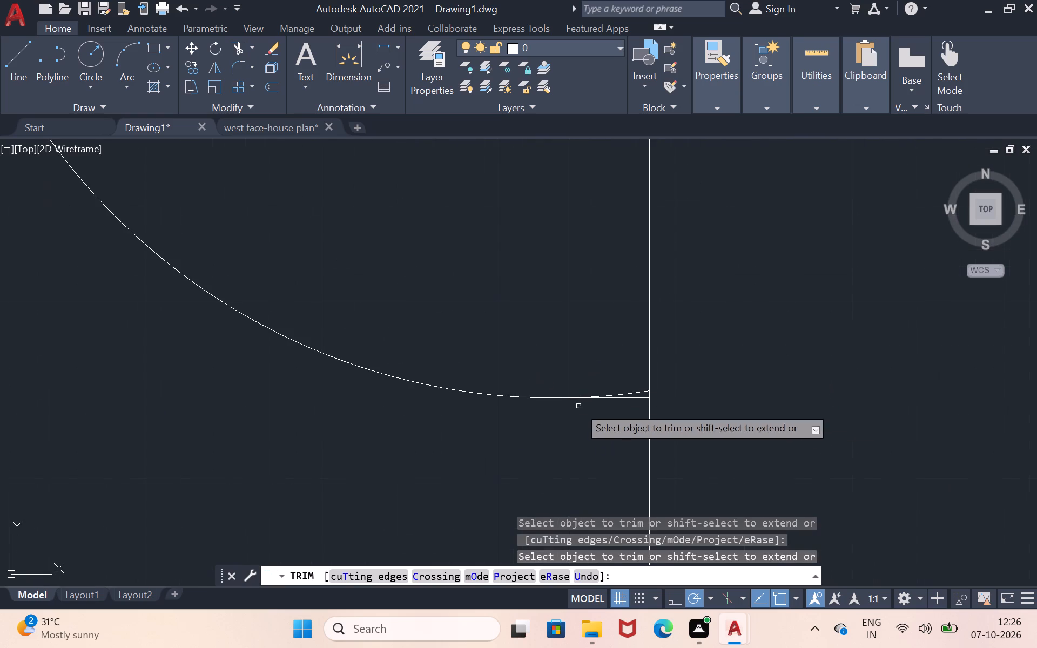
click(632, 392)
Trim the wall line segment between the door leaf lines and the crossing wall segments at the junction above the door.
scroll(635, 315, down, 2)
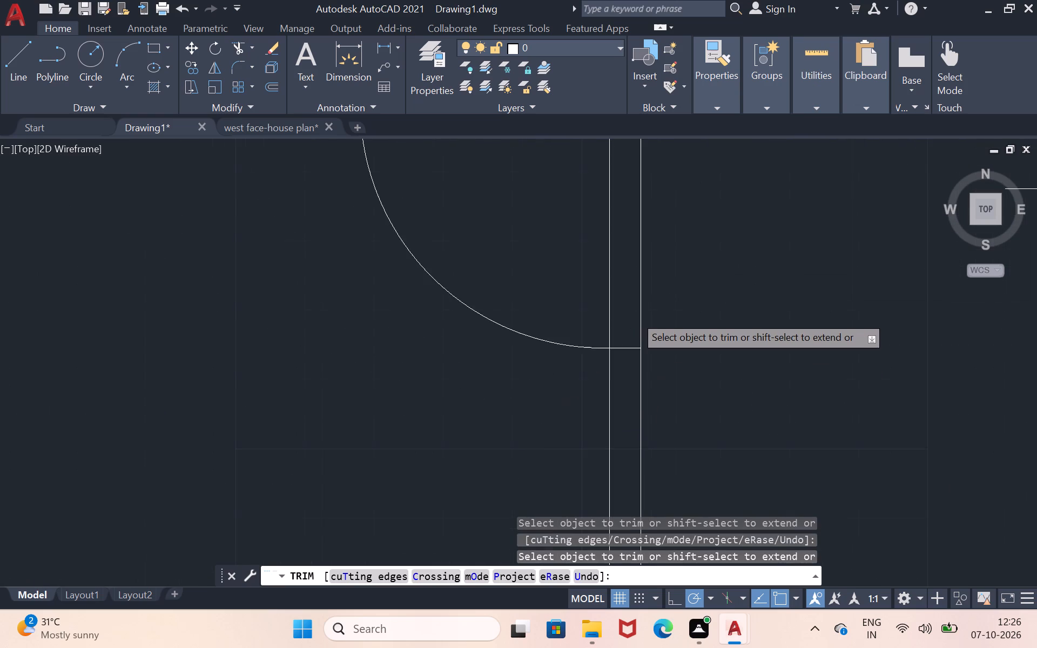
scroll(635, 315, down, 1)
scroll(624, 183, up, 2)
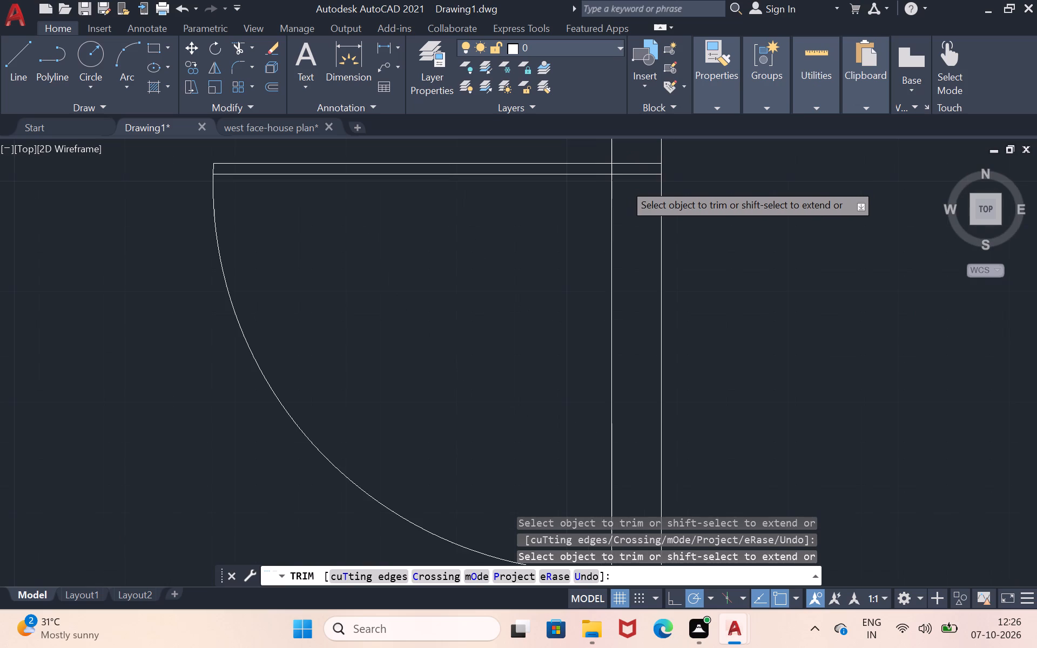
click(613, 170)
scroll(744, 186, down, 2)
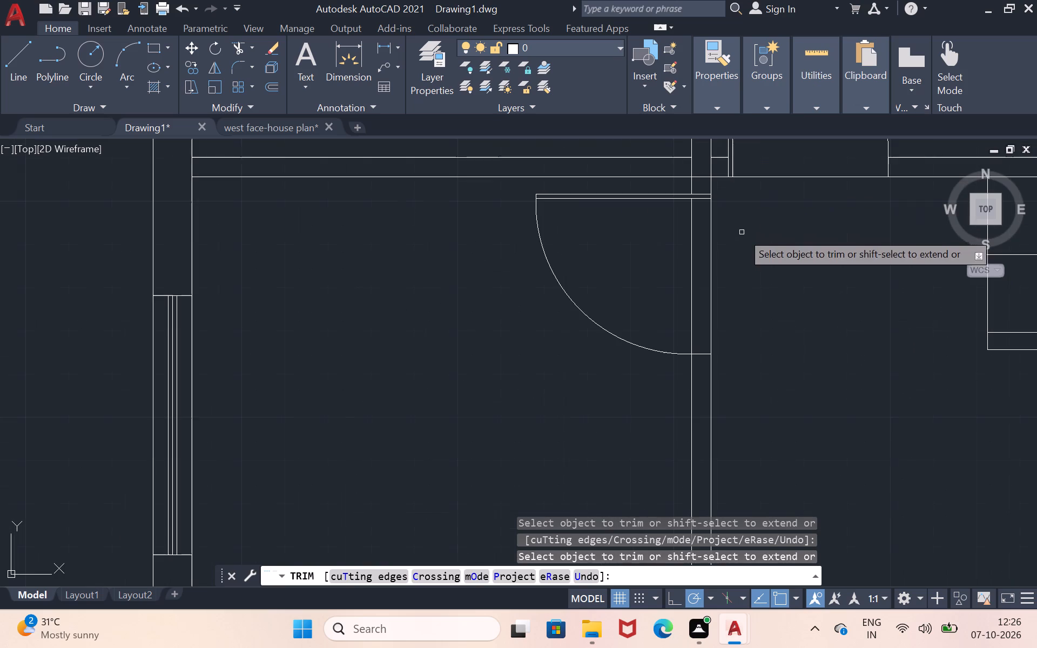
click(698, 179)
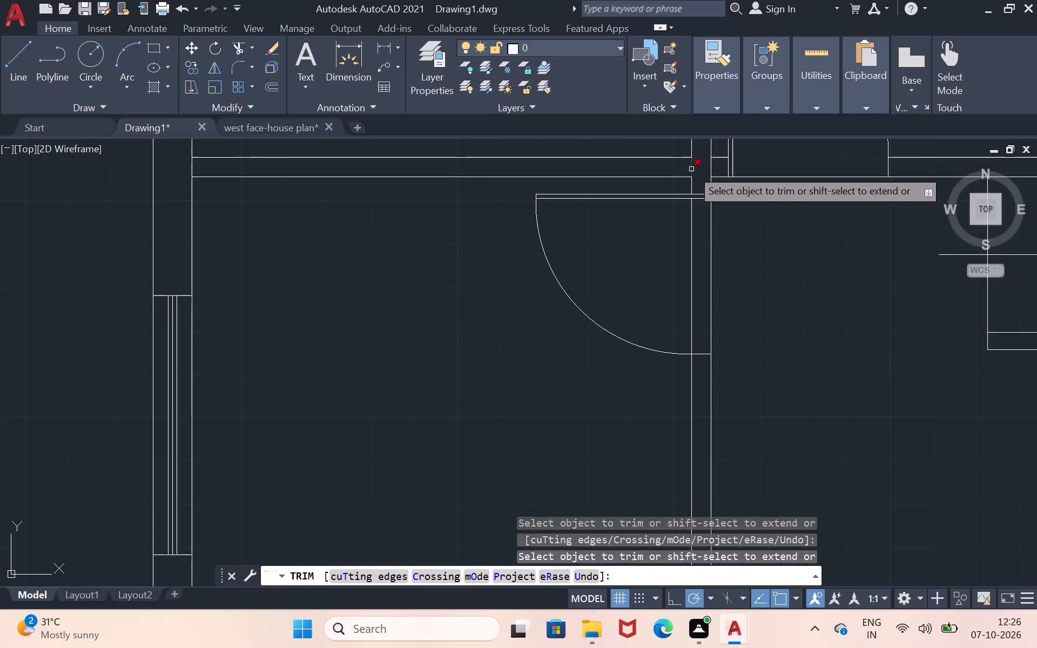
click(691, 169)
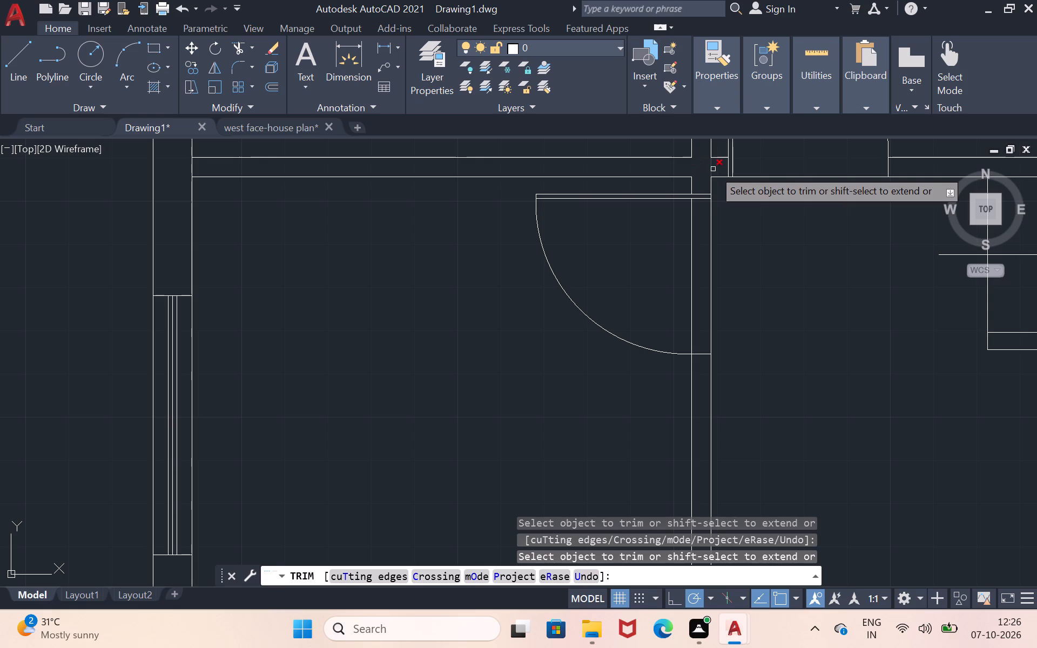
click(713, 169)
scroll(766, 316, down, 3)
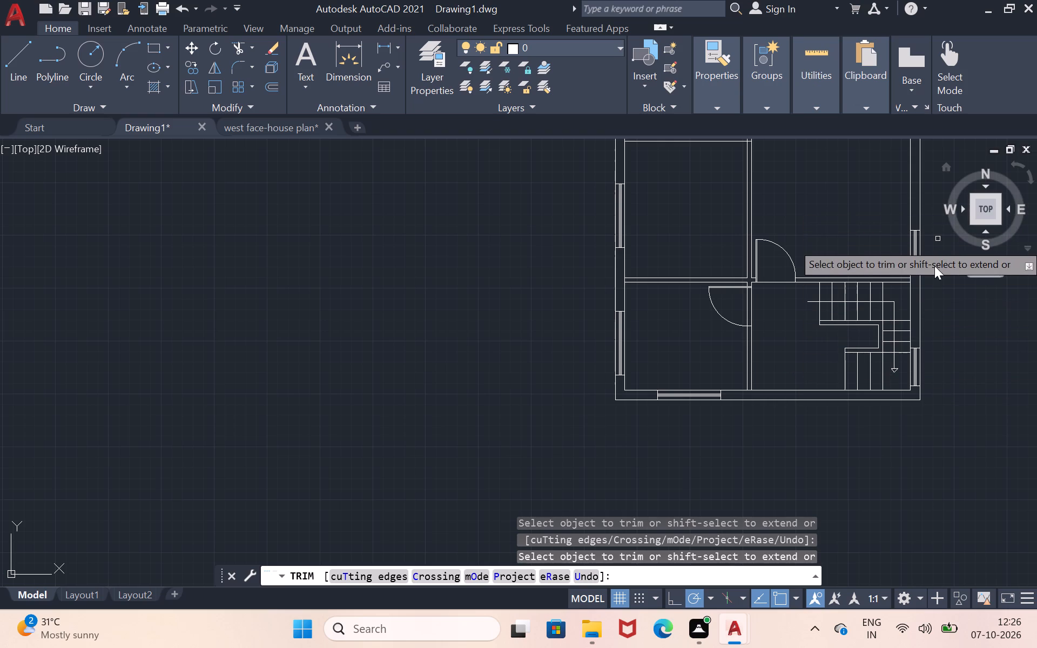
key(Escape)
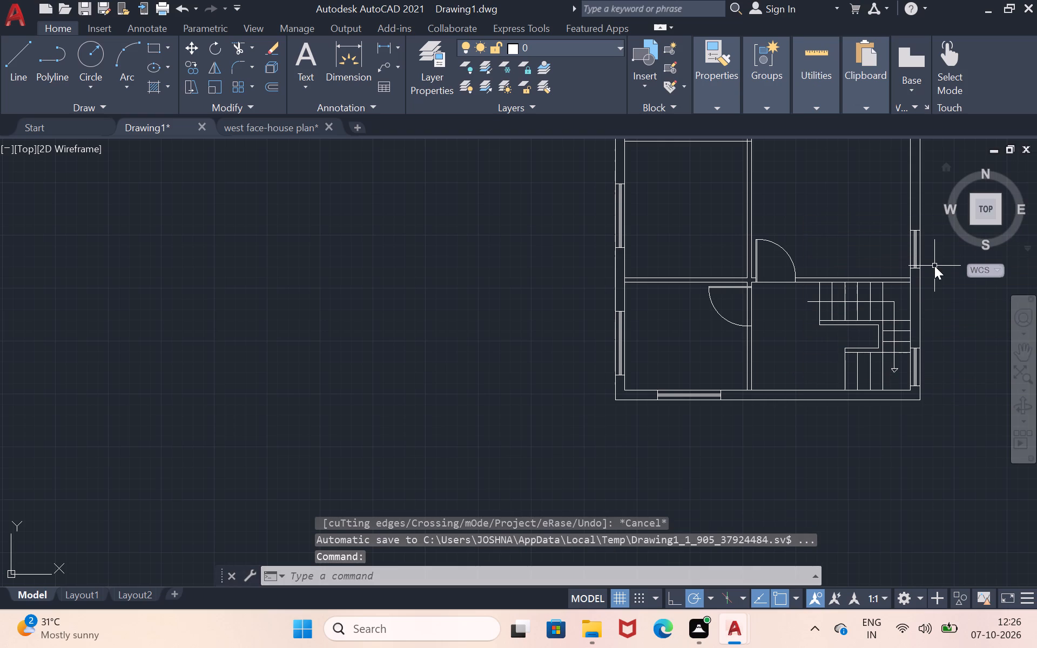
Examine the rooms and doors of the plan, down to where the interior partition meets the bottom exterior wall beside the staircase.
key(p)
key(Return)
drag(934, 266, 878, 312)
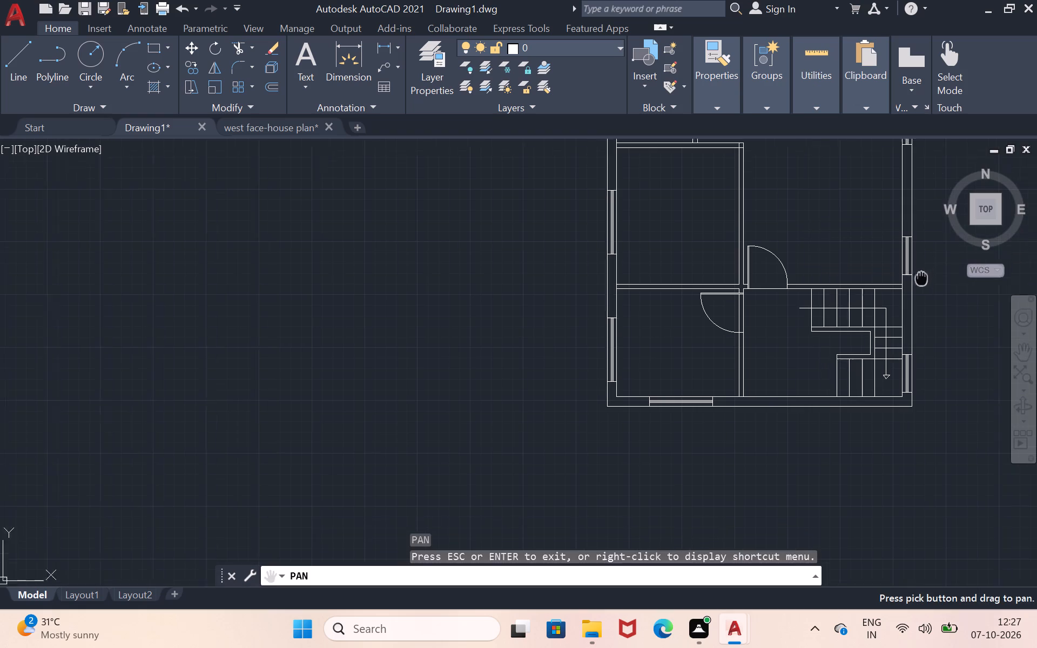
drag(878, 312, 755, 436)
drag(622, 382, 625, 369)
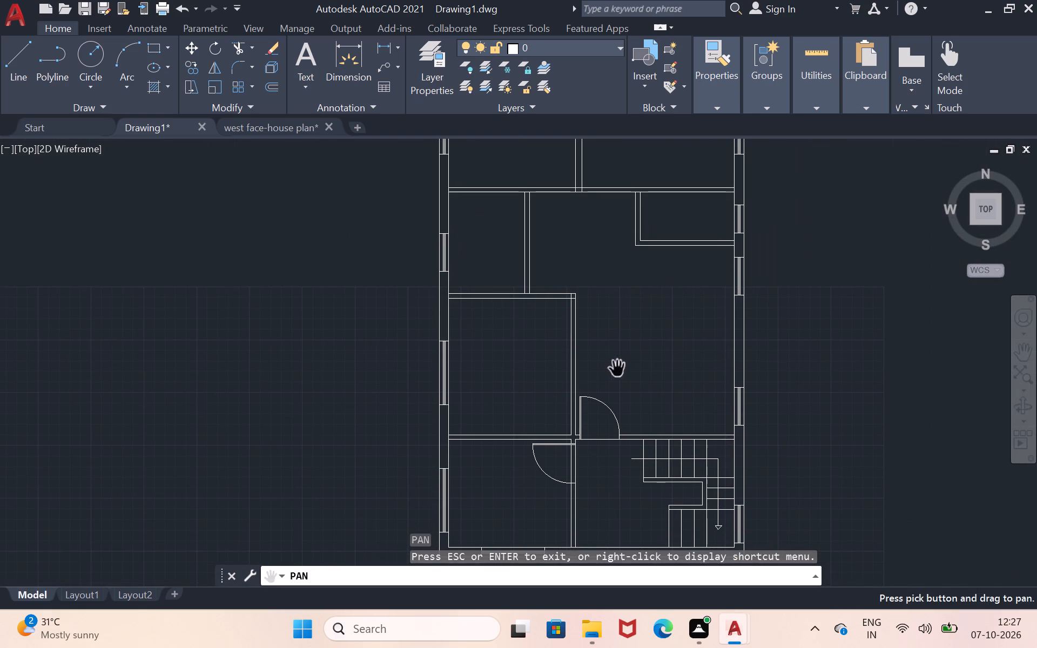
drag(465, 383, 475, 404)
scroll(479, 404, up, 2)
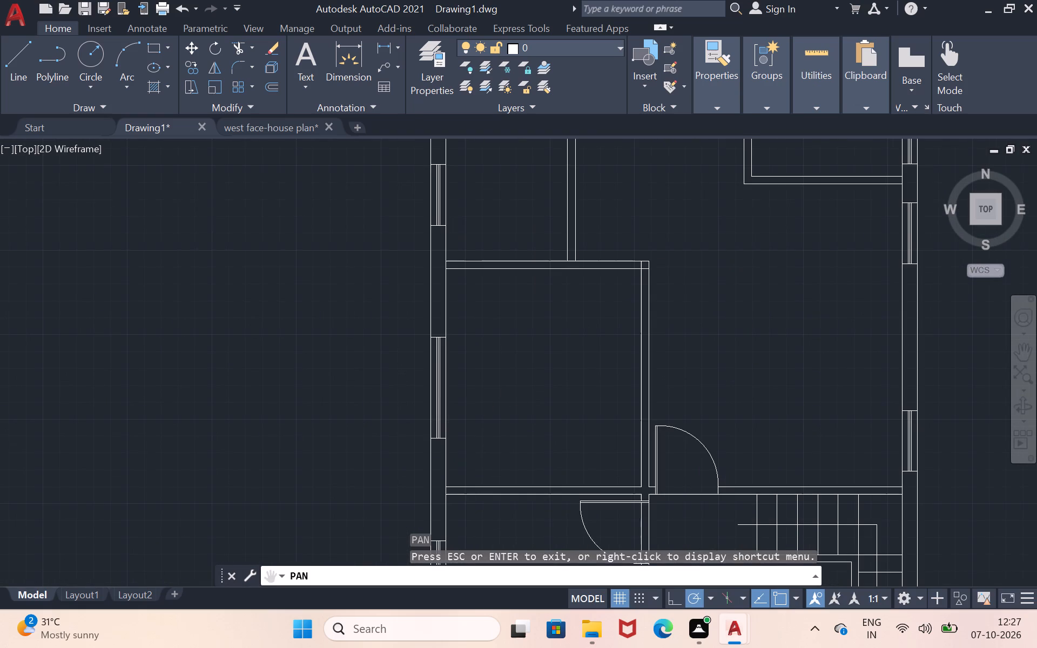
scroll(523, 407, down, 1)
drag(531, 454, 510, 421)
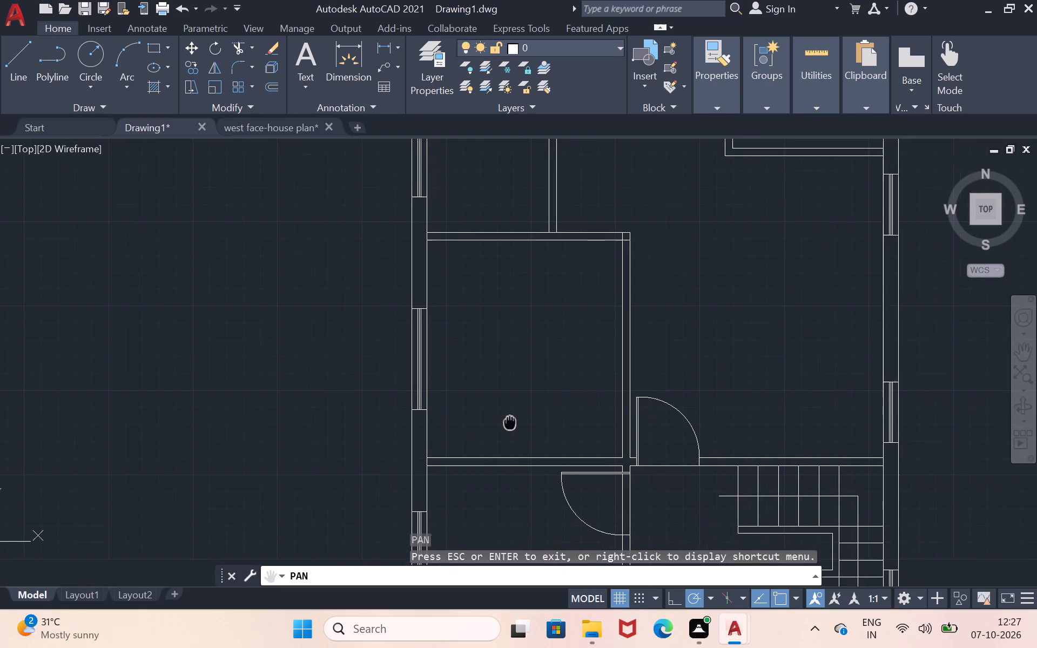
drag(510, 421, 509, 421)
scroll(509, 421, up, 1)
scroll(509, 421, down, 1)
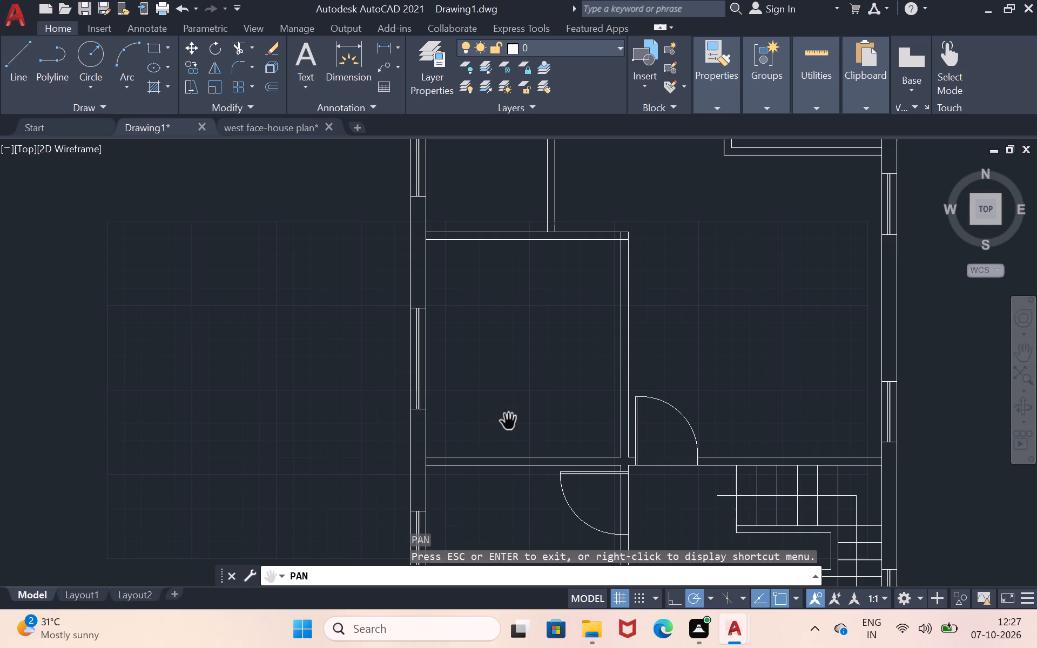
drag(509, 421, 425, 377)
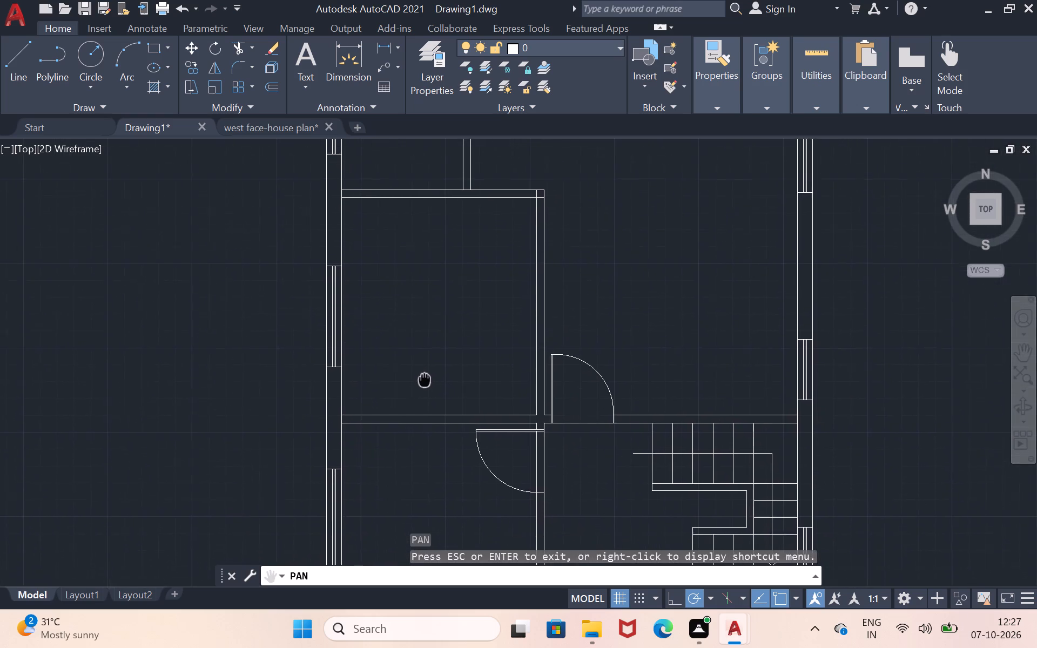
drag(425, 377, 409, 233)
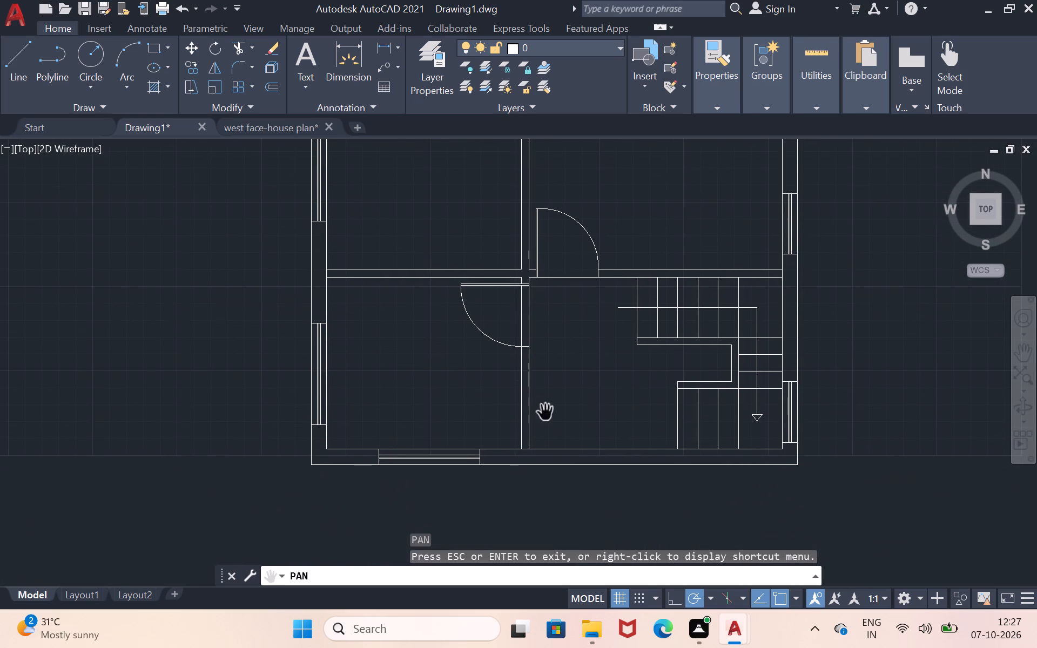
scroll(548, 413, up, 1)
drag(554, 446, 517, 399)
scroll(517, 399, up, 1)
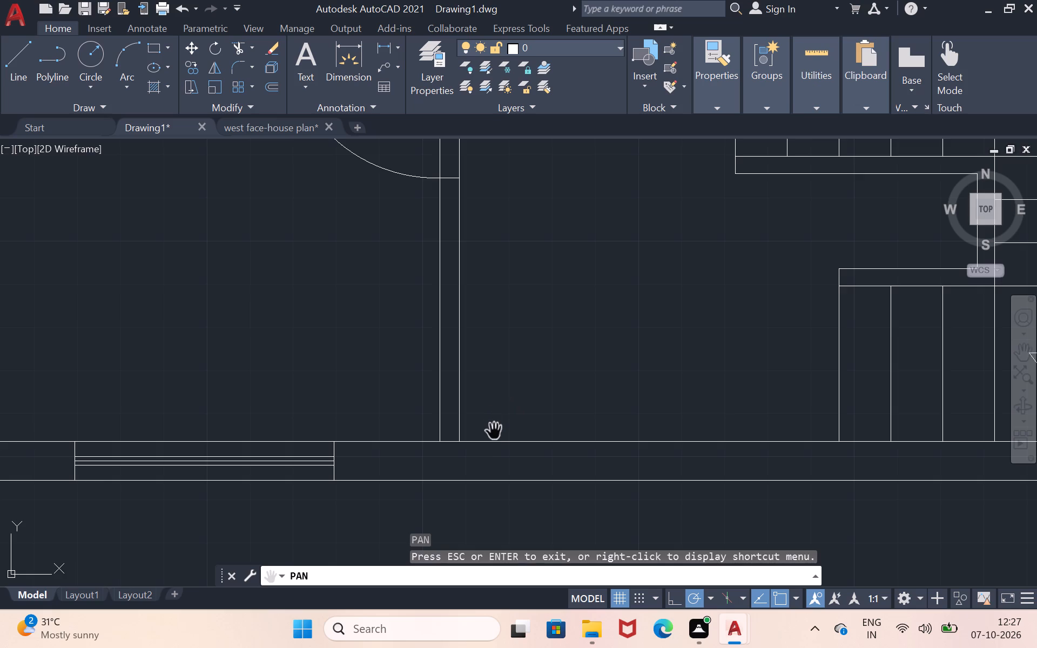
scroll(494, 440, up, 1)
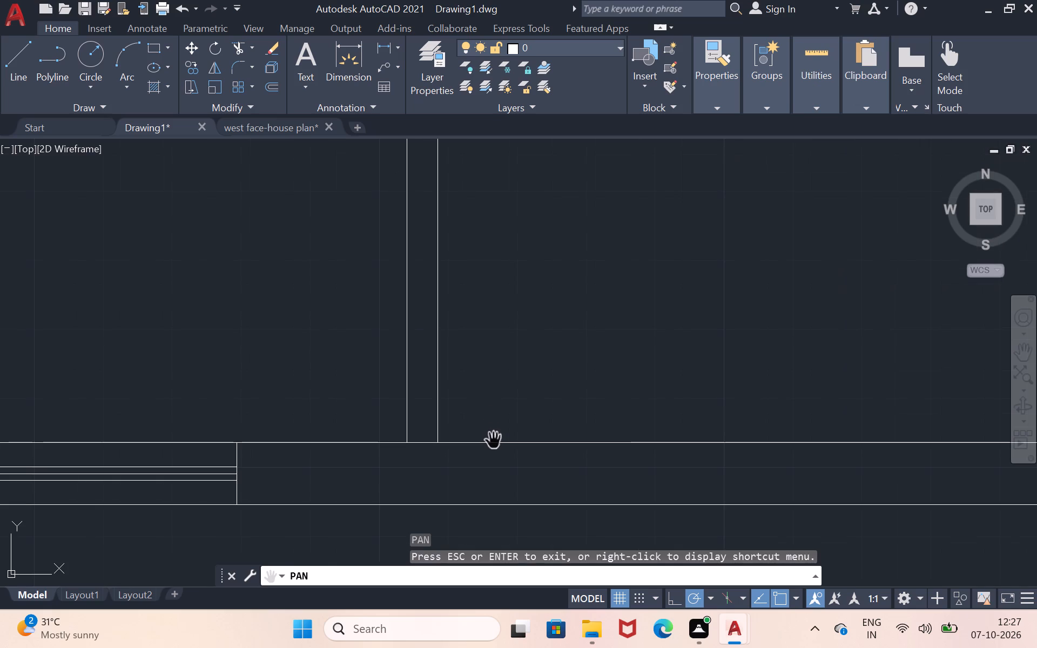
key(BackSpace)
key(Escape)
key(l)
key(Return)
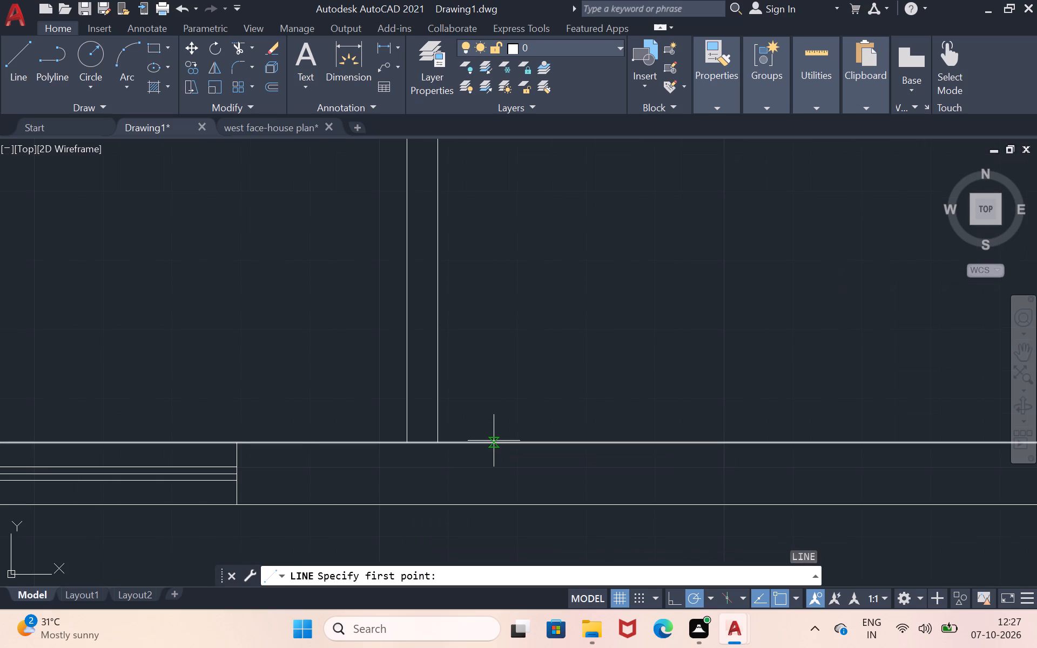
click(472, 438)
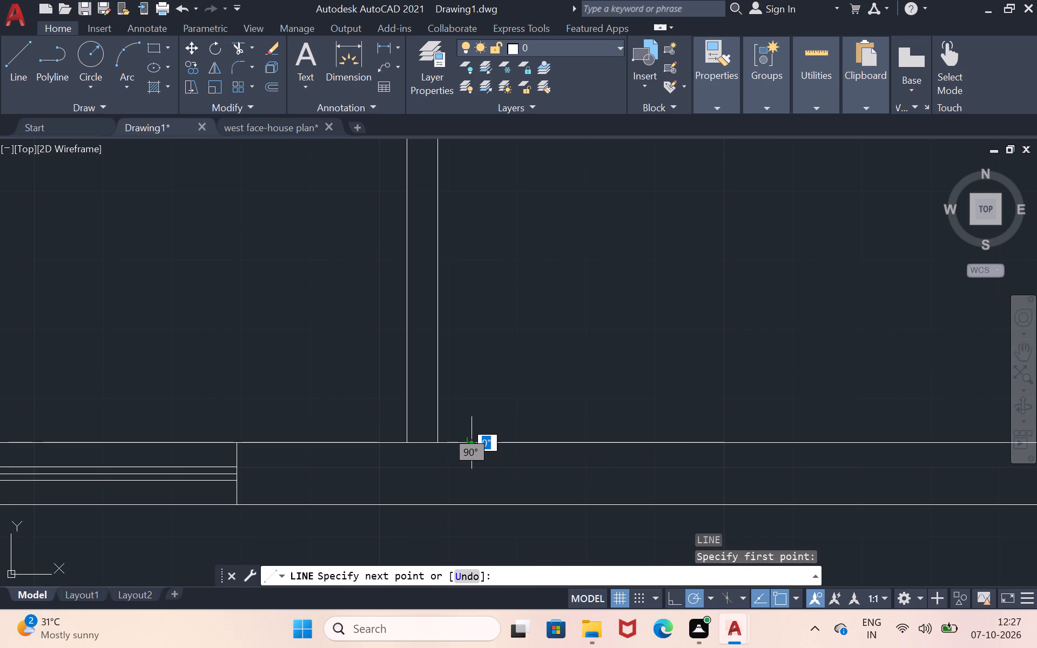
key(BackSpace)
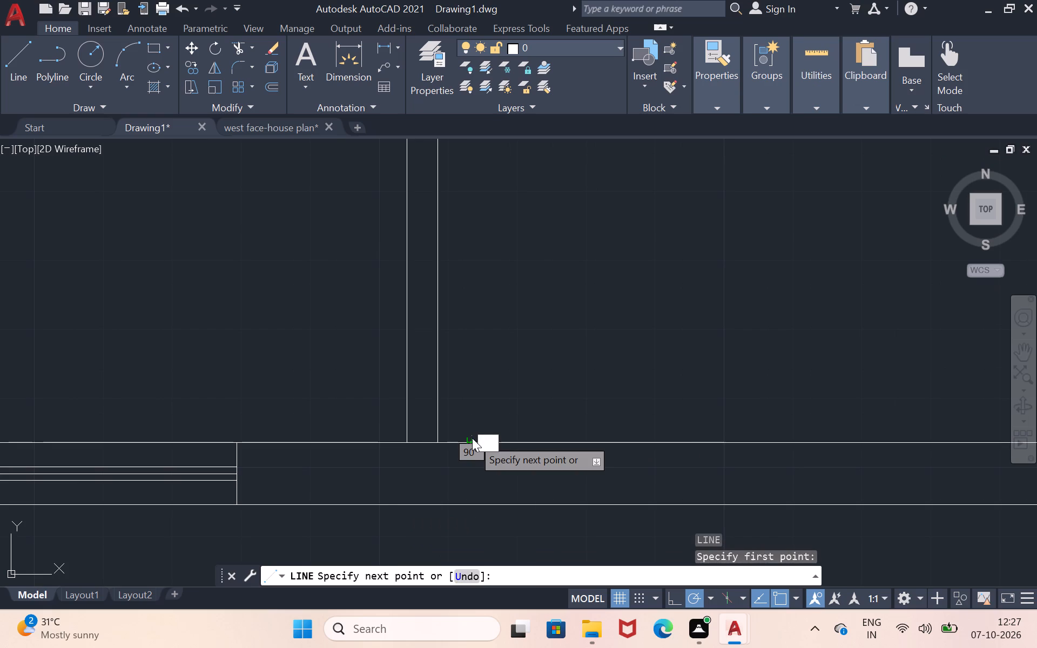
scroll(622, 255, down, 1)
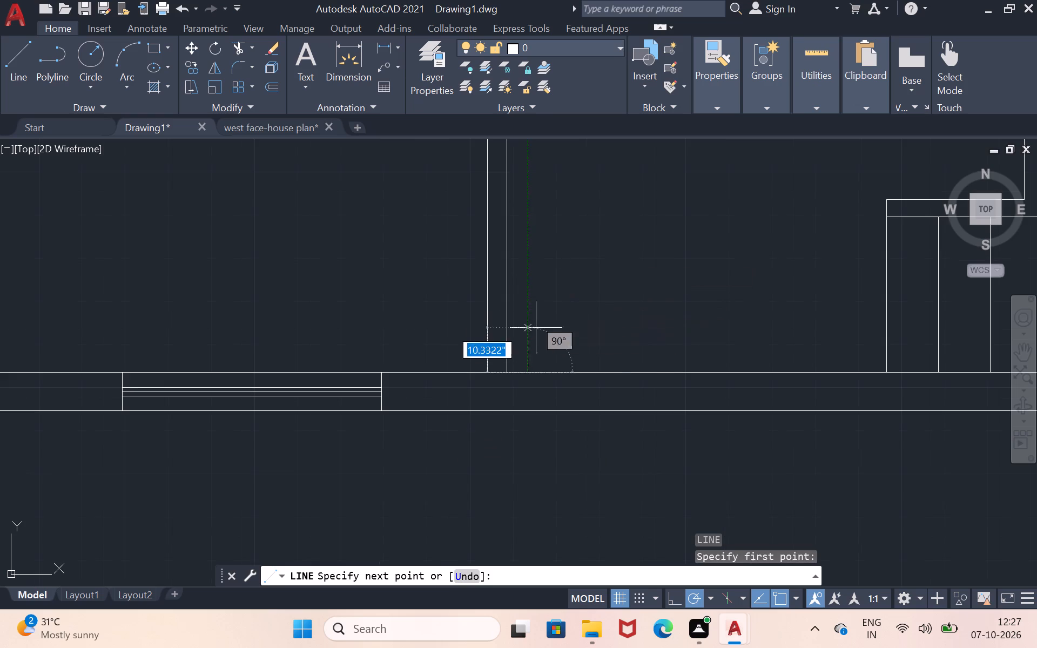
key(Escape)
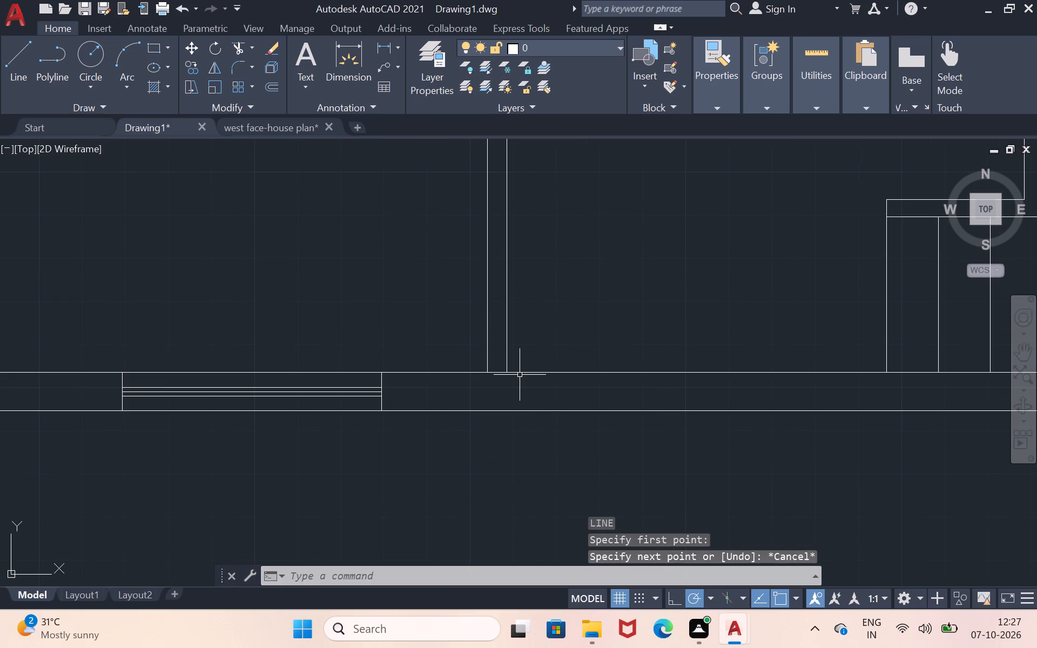
Draw a line 4" along the bottom wall's inner face from the partition corner, continuing perpendicularly across the wall to its outer face.
key(l)
key(Return)
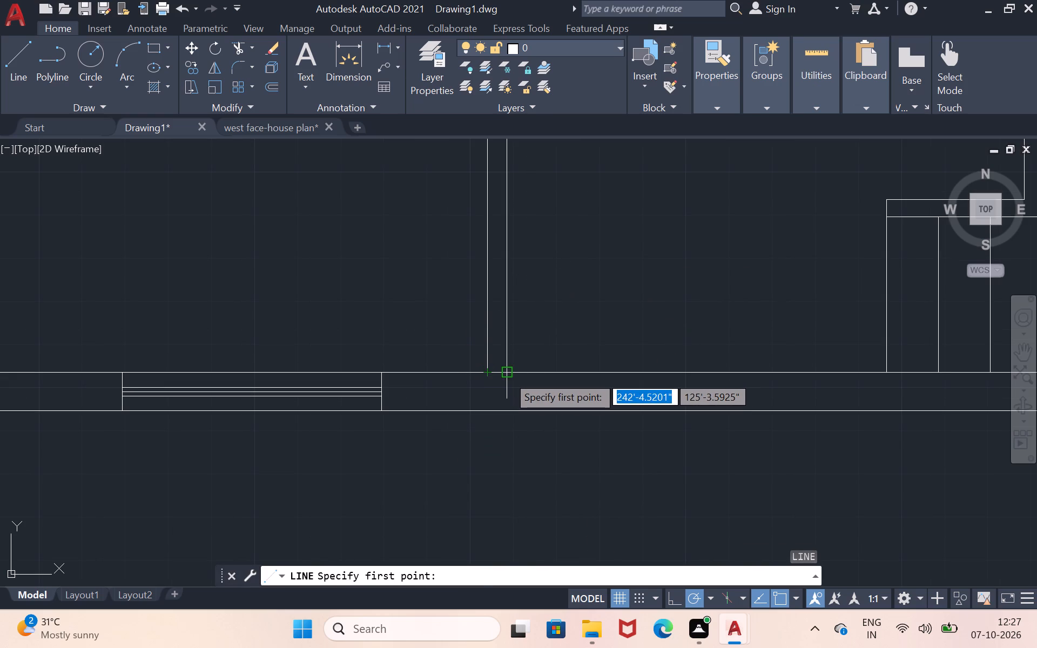
click(507, 375)
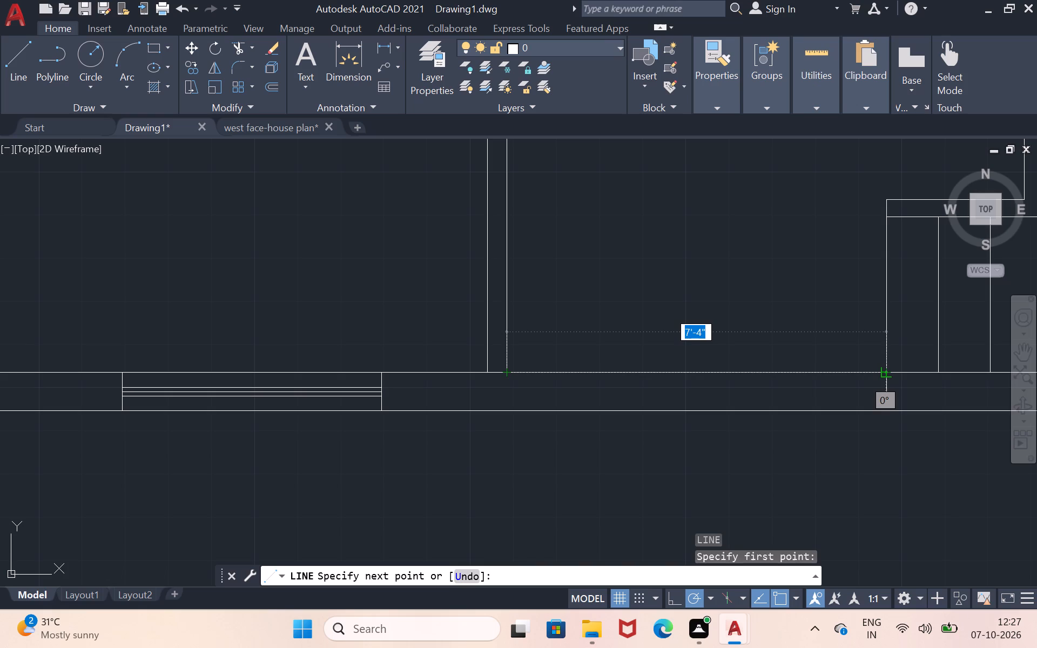
key(4)
key(shift+quotedbl)
key(Return)
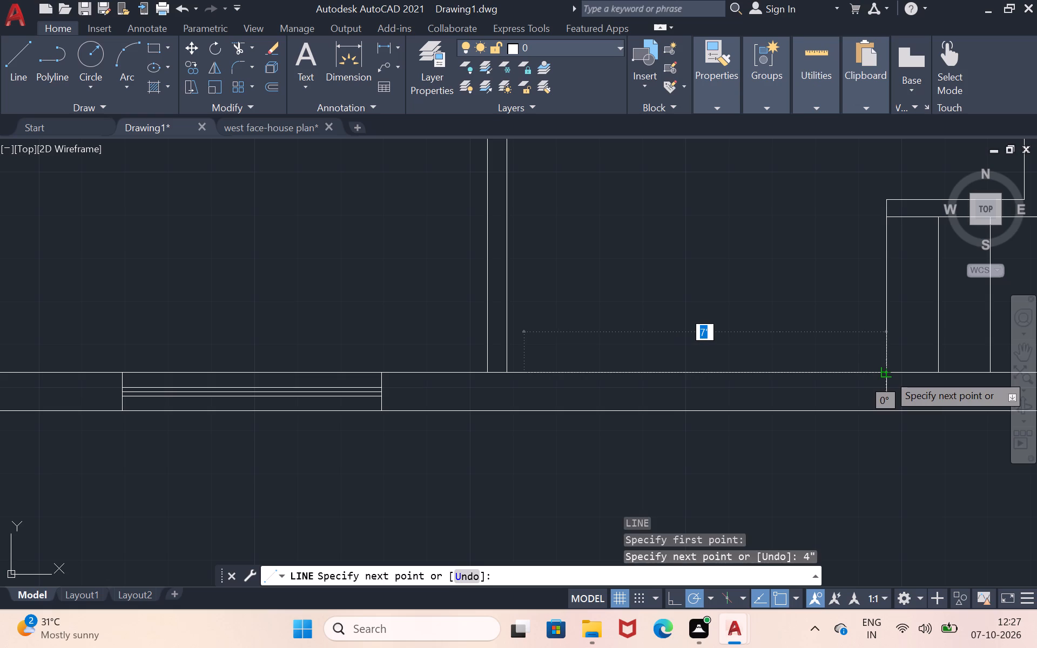
click(522, 414)
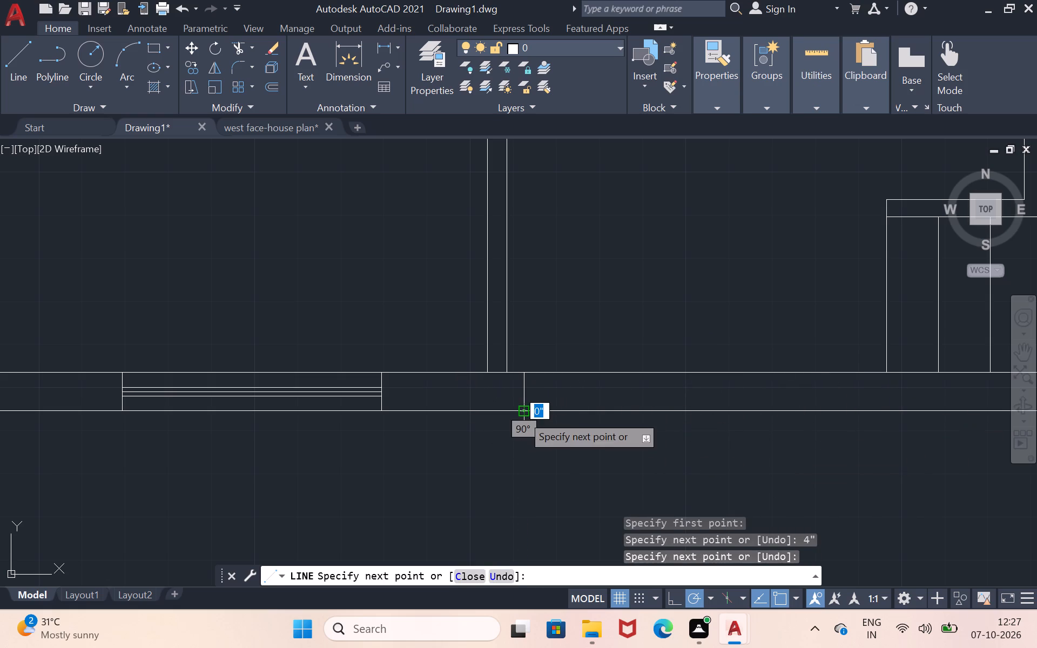
key(Return)
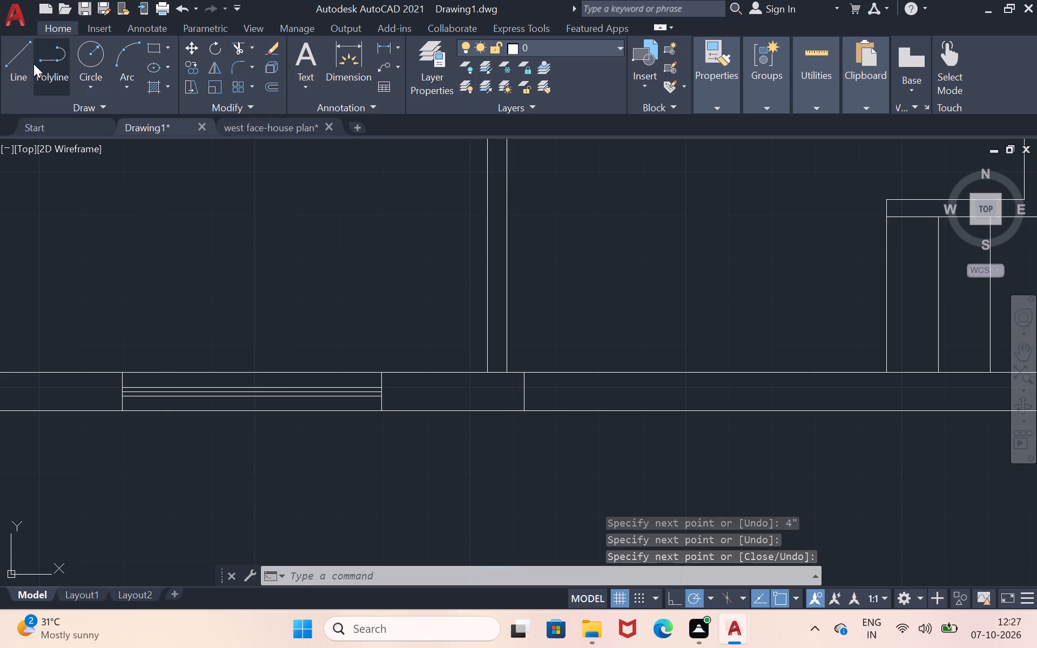
Draw a 3' vertical door leaf line upward from the new jamb line's end on the bottom wall's inner face.
click(15, 69)
click(524, 370)
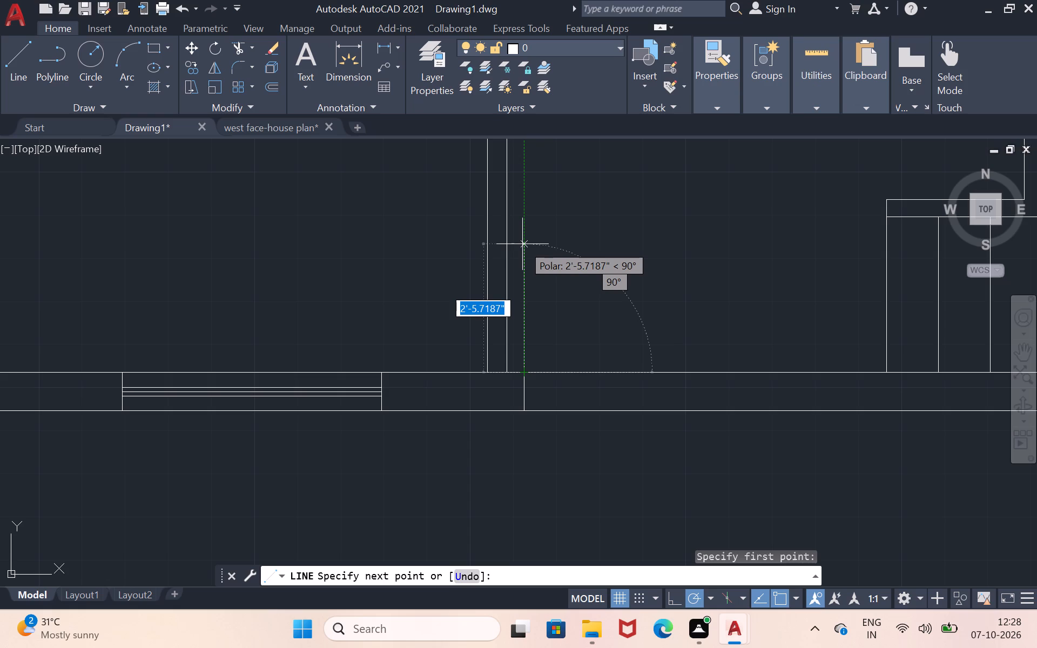
key(3)
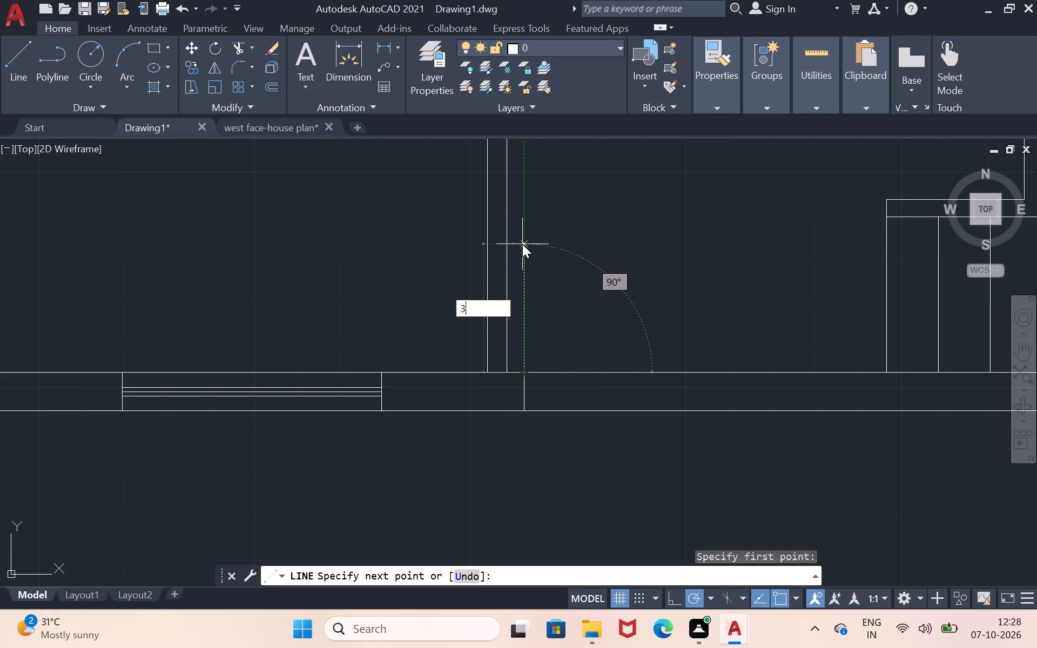
key(apostrophe)
key(Return)
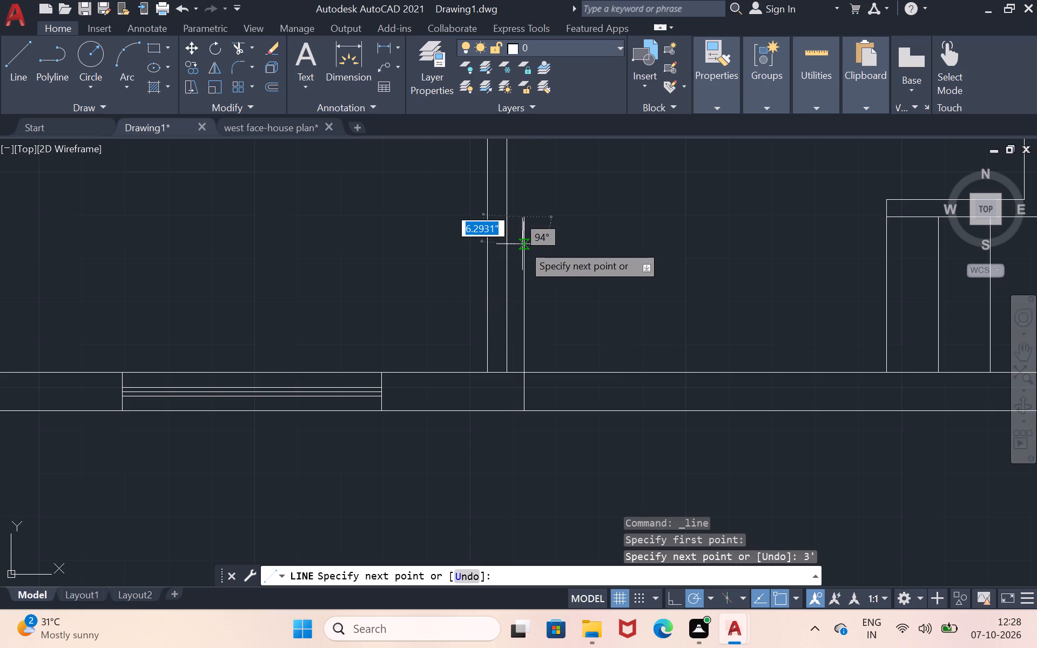
key(Return)
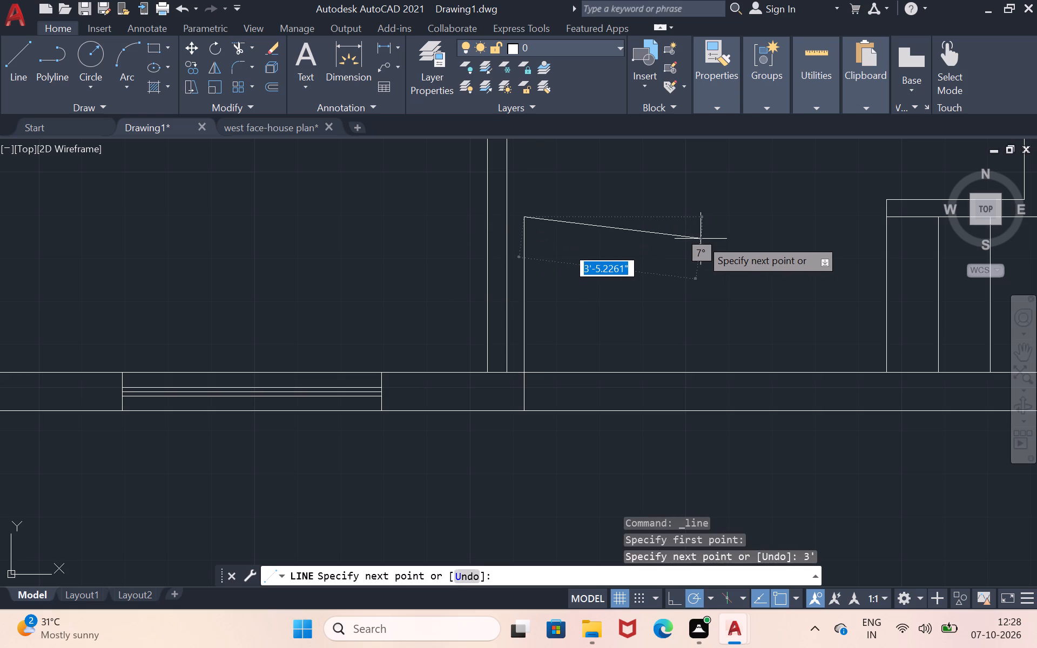
Offset the door leaf line and the jamb line across the wall by 1" toward the staircase.
key(o)
key(Return)
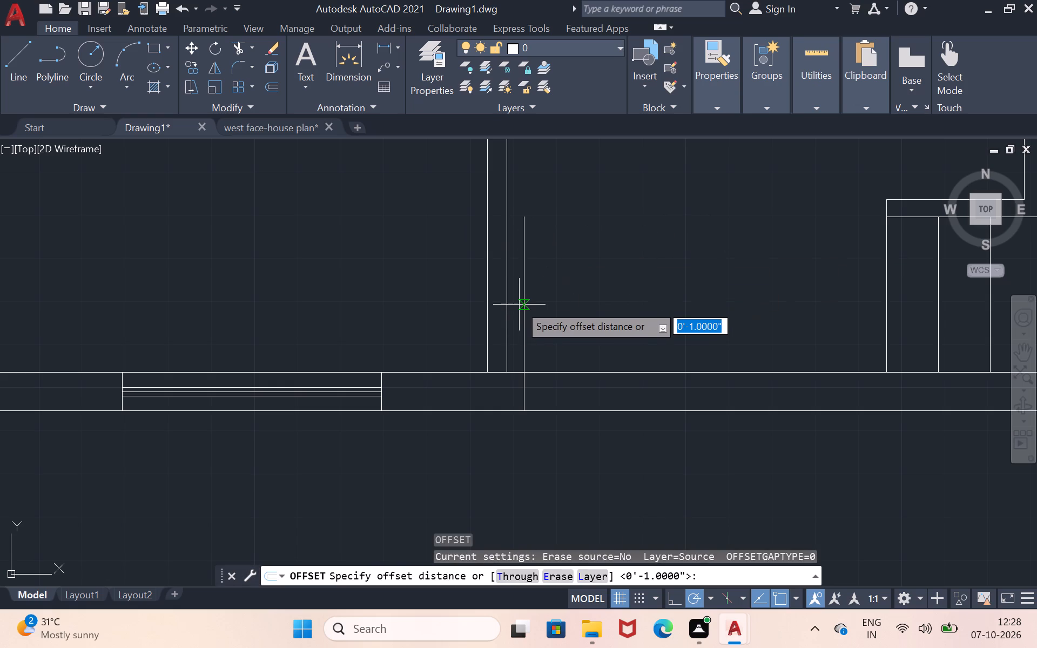
click(522, 303)
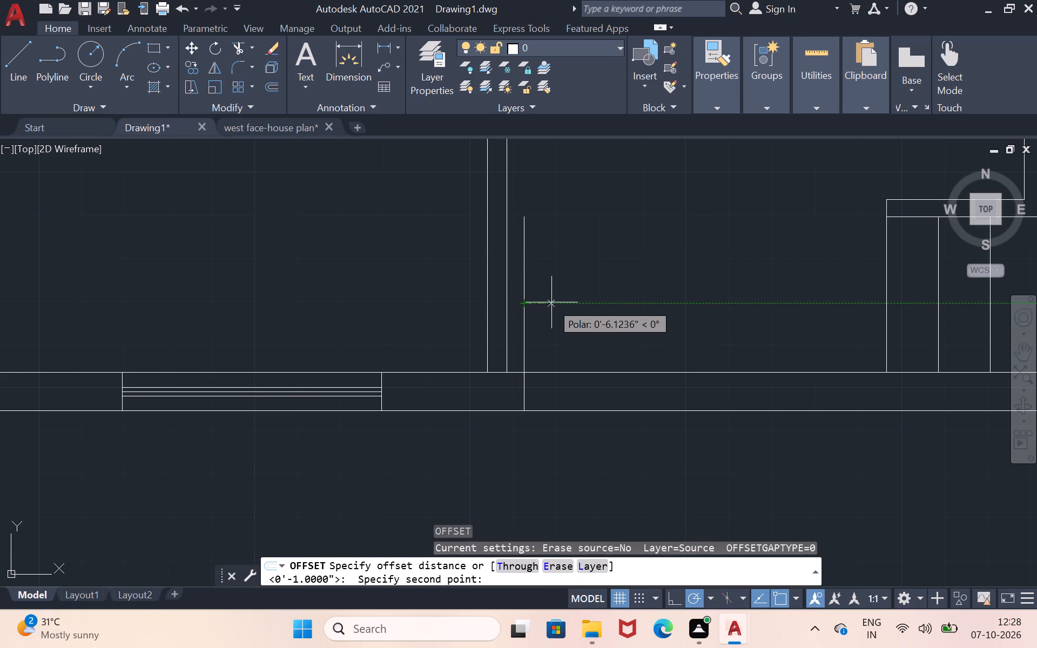
key(1)
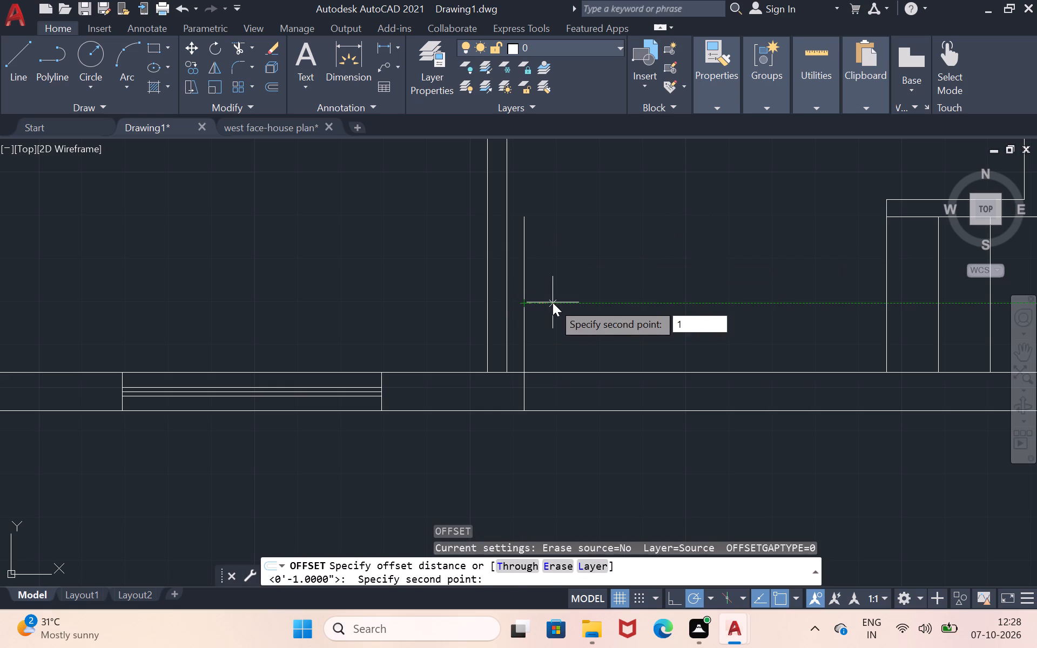
key(shift+quotedbl)
key(Return)
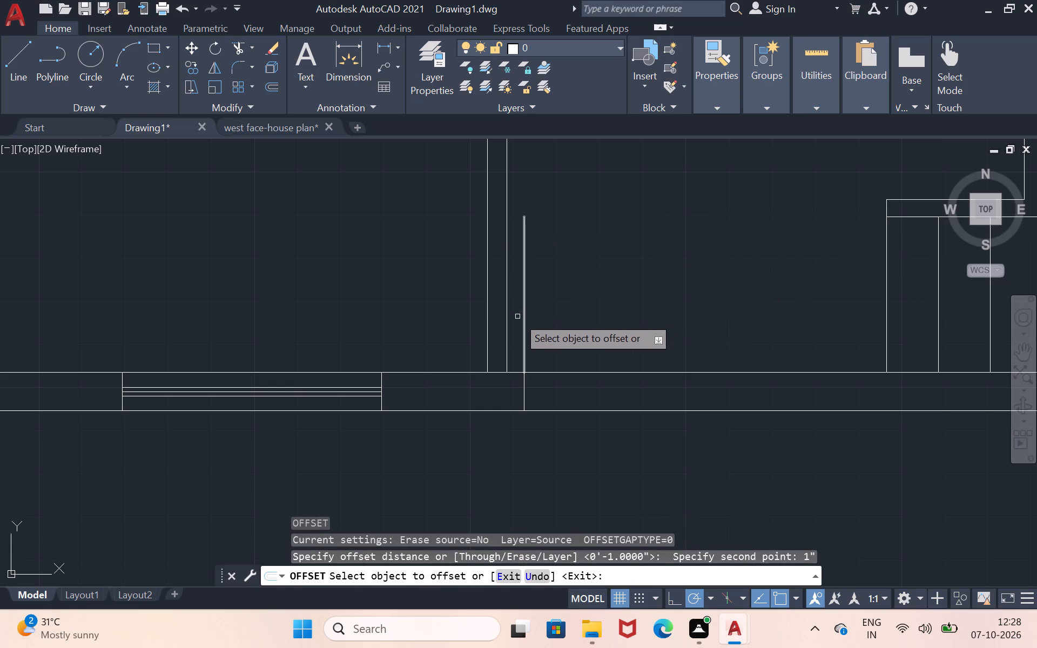
click(523, 312)
click(533, 312)
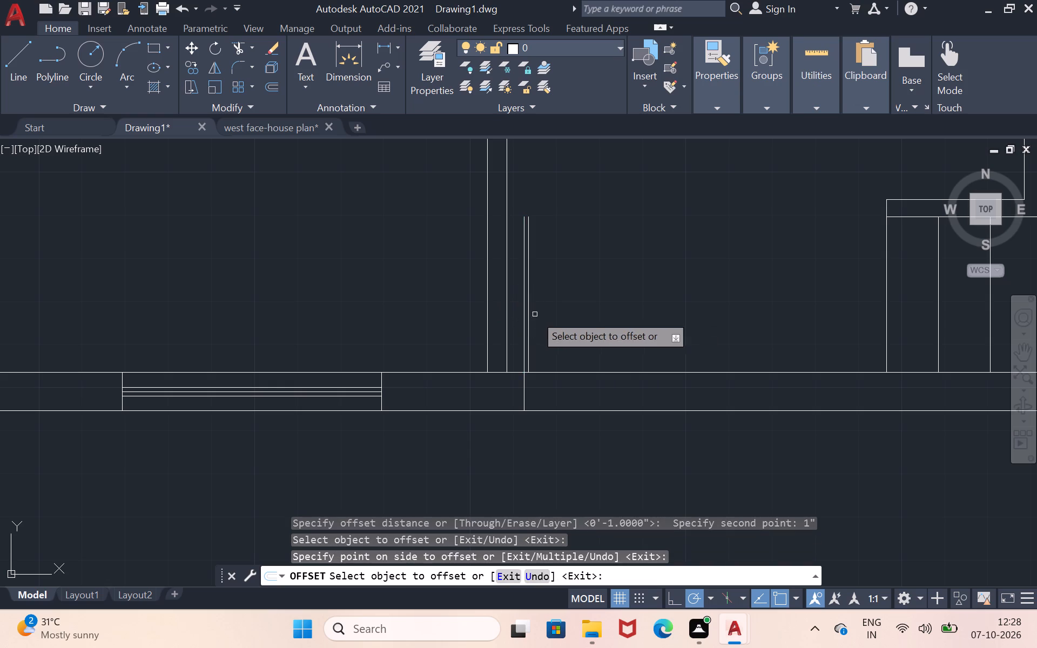
click(524, 390)
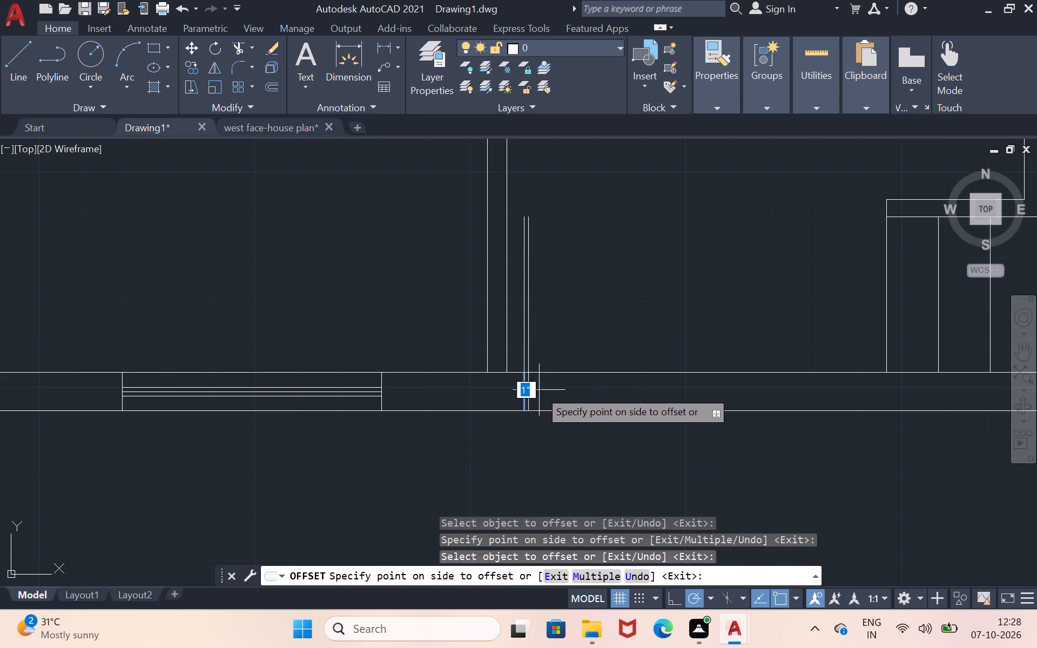
click(540, 390)
key(Return)
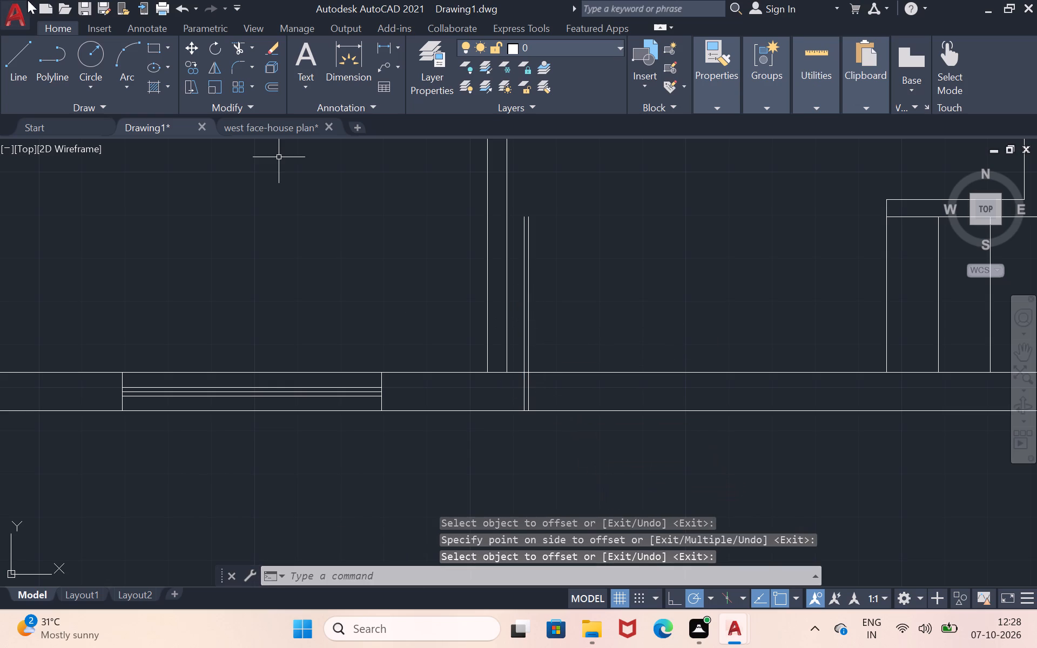
Draw a 3' line along the bottom wall's outer face from the offset jamb line, continuing perpendicularly across the wall to its inner face.
click(3, 51)
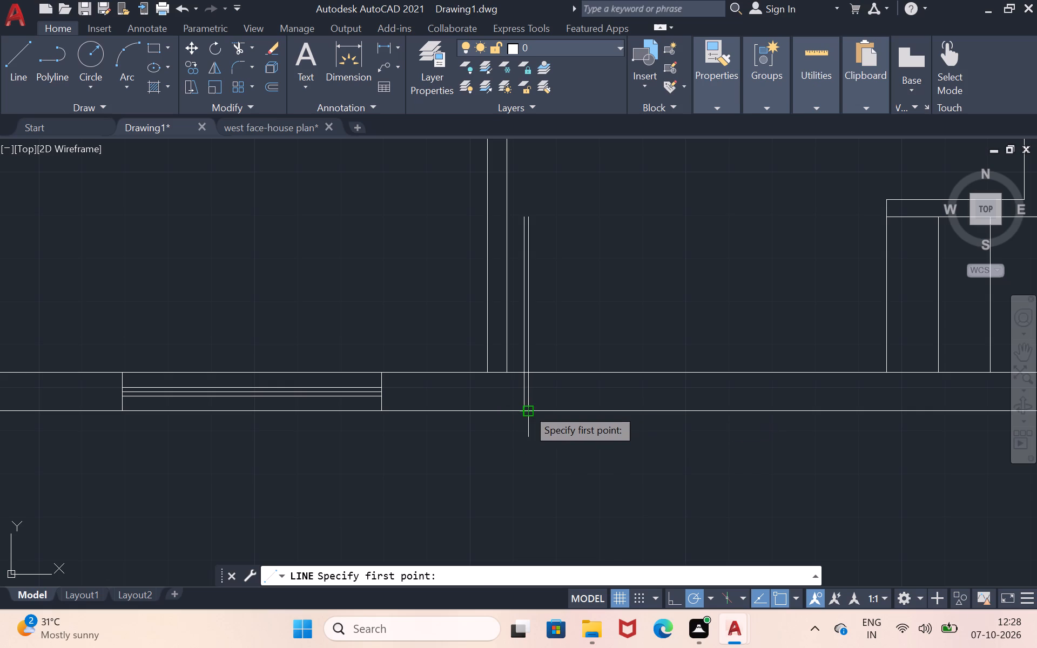
click(526, 409)
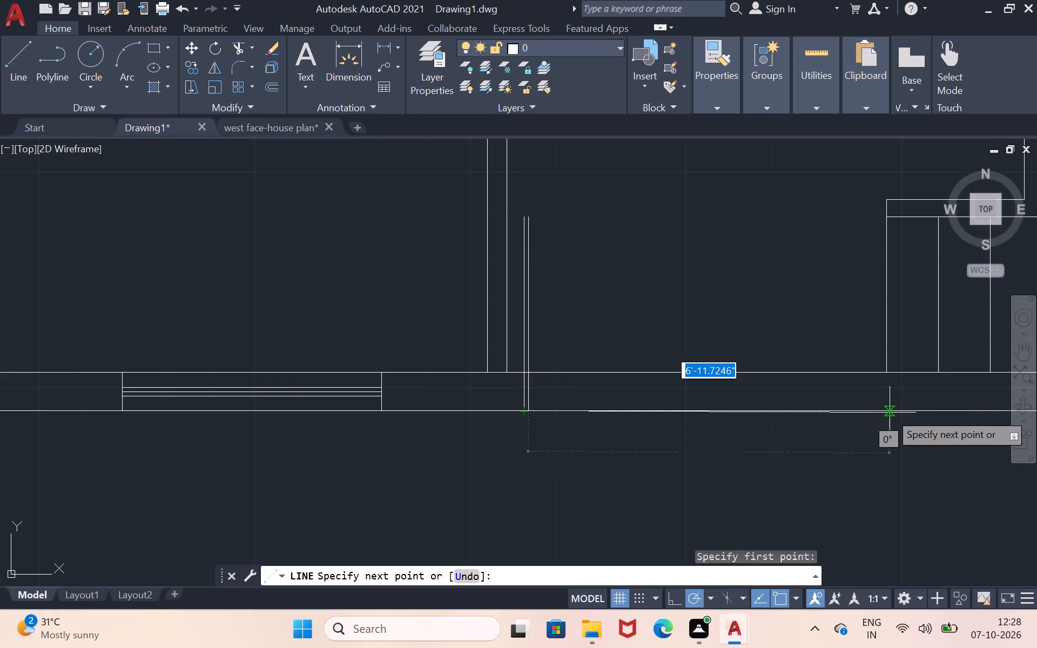
scroll(892, 413, down, 3)
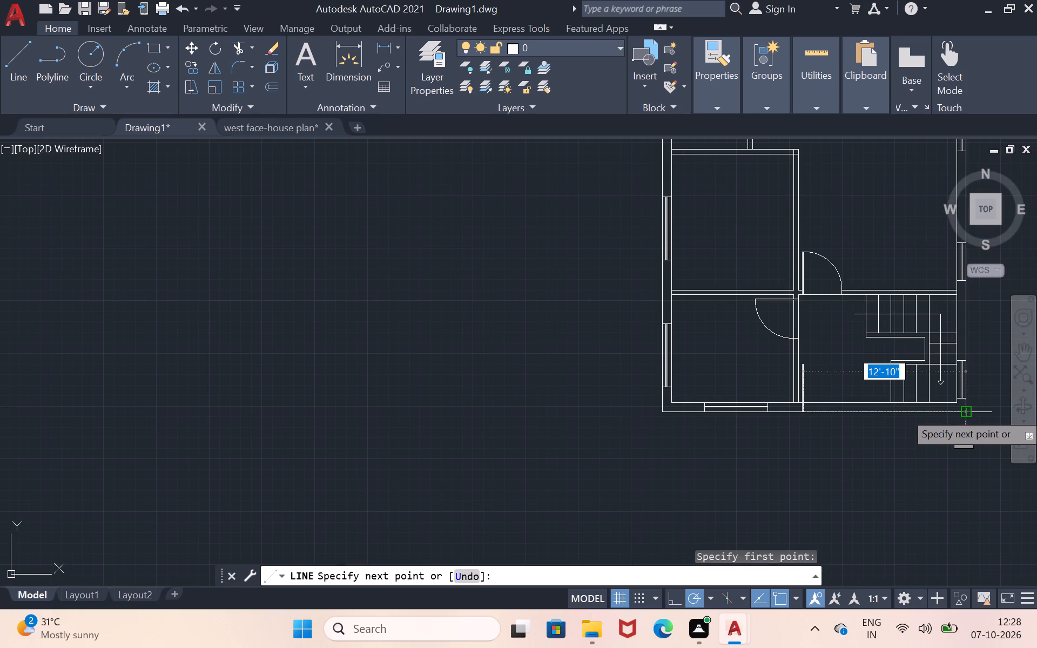
text(3')
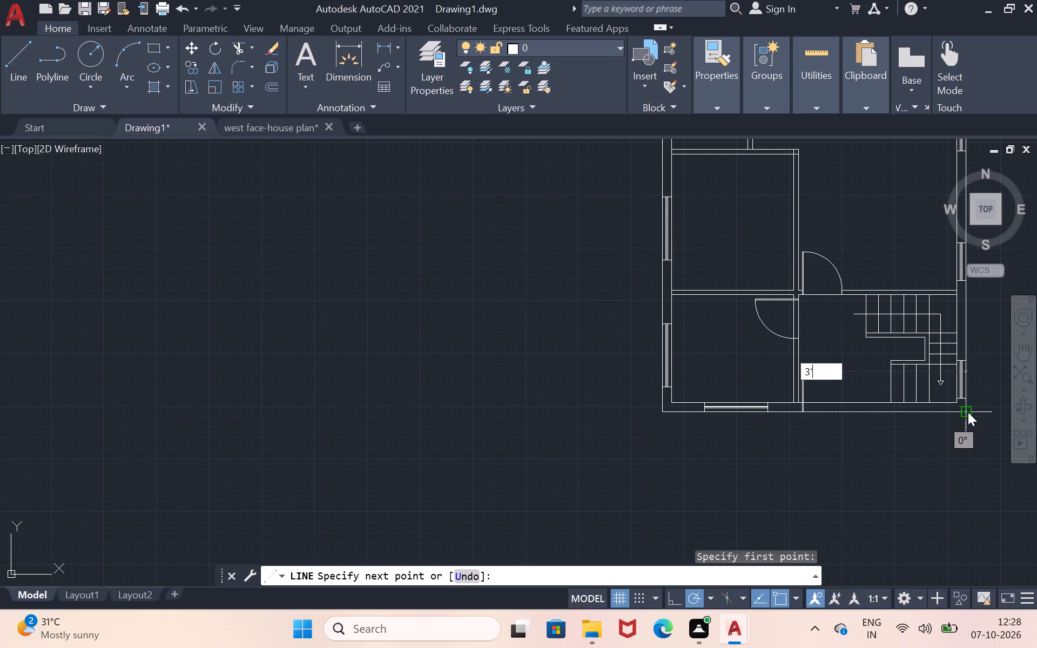
key(Return)
scroll(970, 412, up, 3)
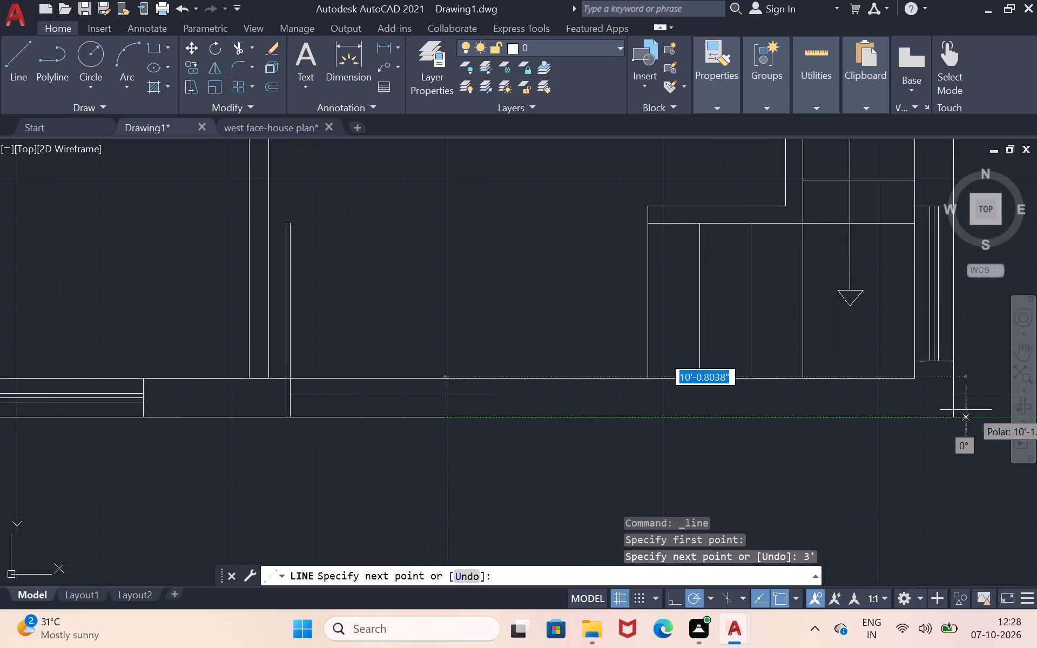
click(445, 377)
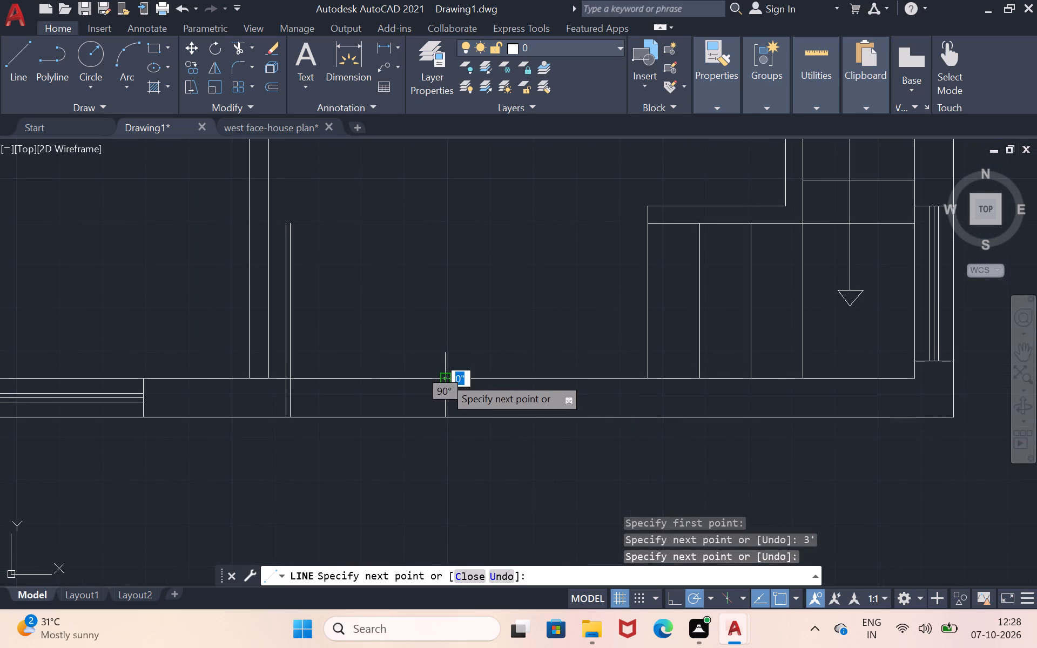
key(Return)
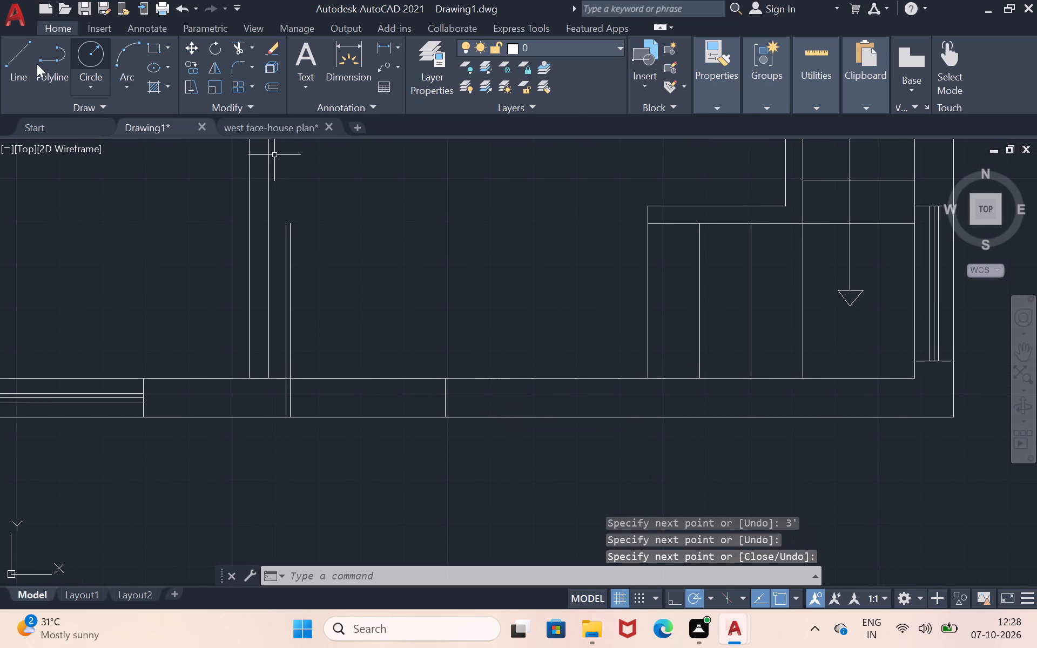
Draw a three-point swing arc from the leaf's upper end through the far jamb's inner corner, ending outside the bottom wall.
click(113, 63)
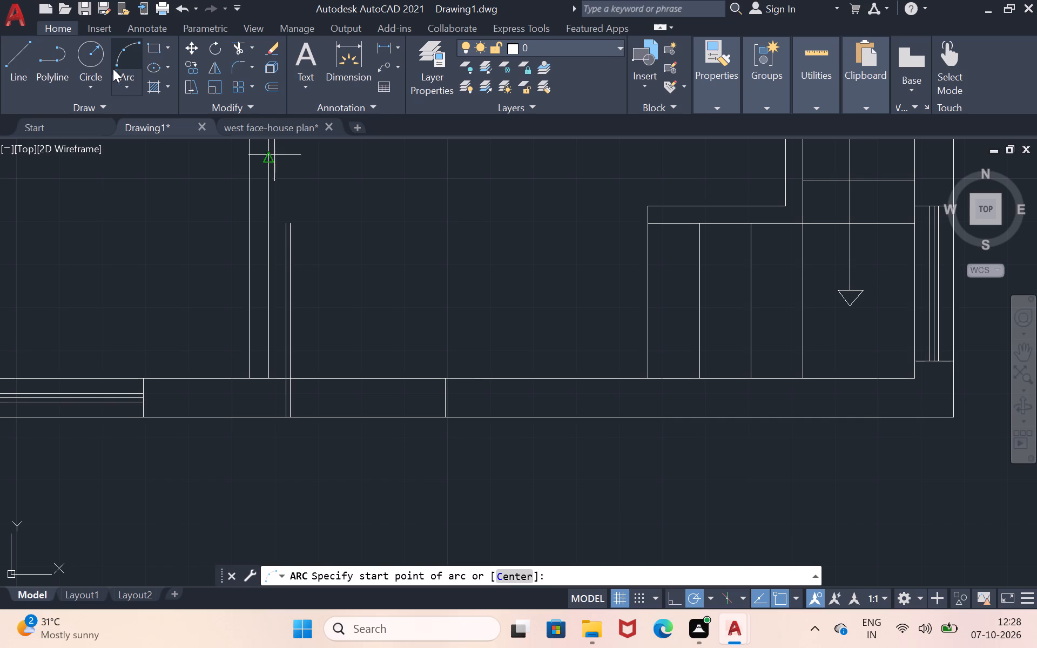
click(286, 226)
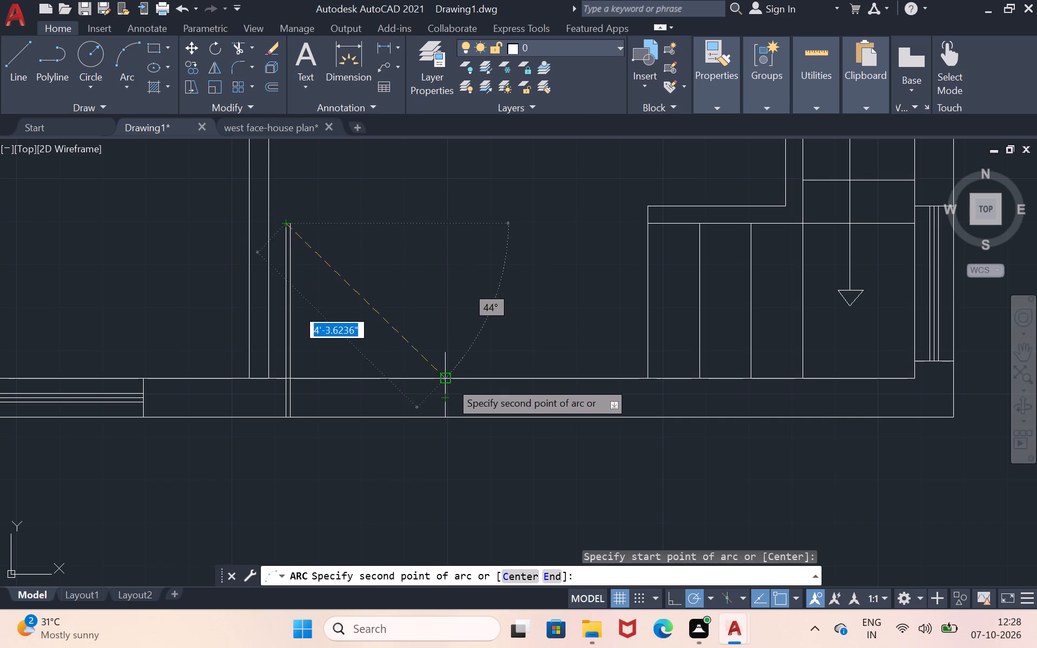
click(447, 382)
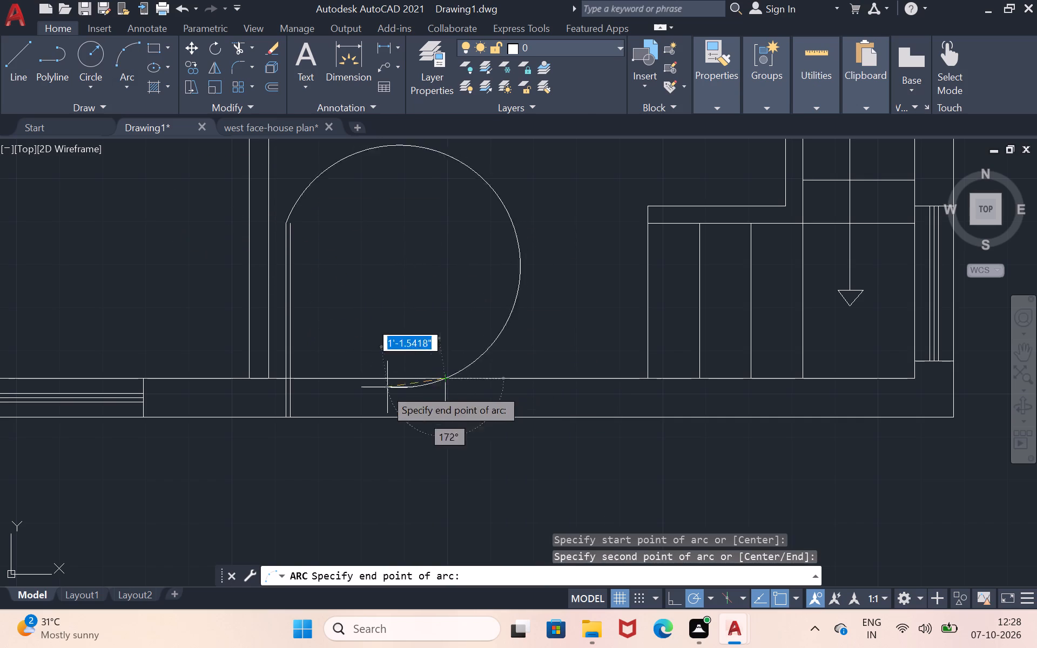
click(146, 447)
key(Return)
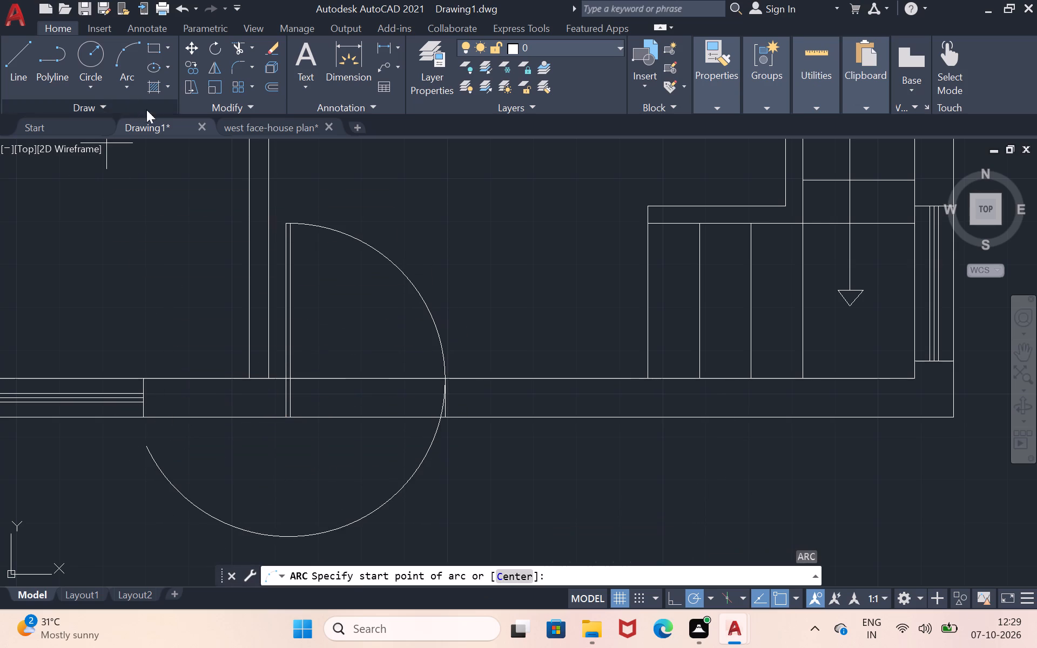
Trim the swing arc's overshoot outside the bottom wall and its leftover piece within the wall thickness.
click(234, 49)
drag(344, 482, 383, 532)
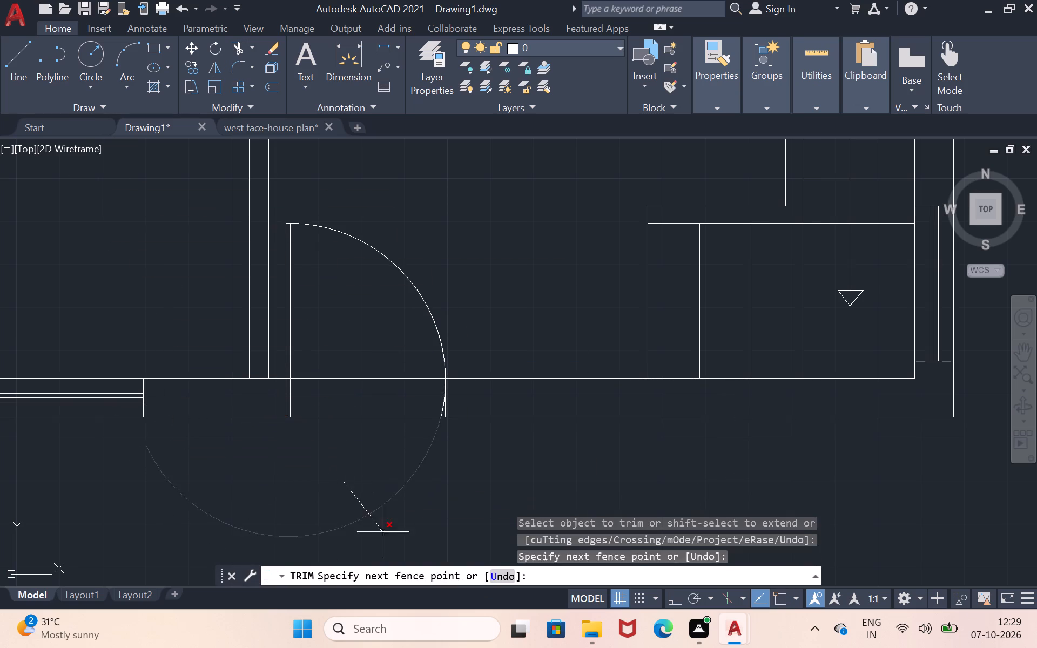
drag(383, 532, 387, 537)
click(442, 414)
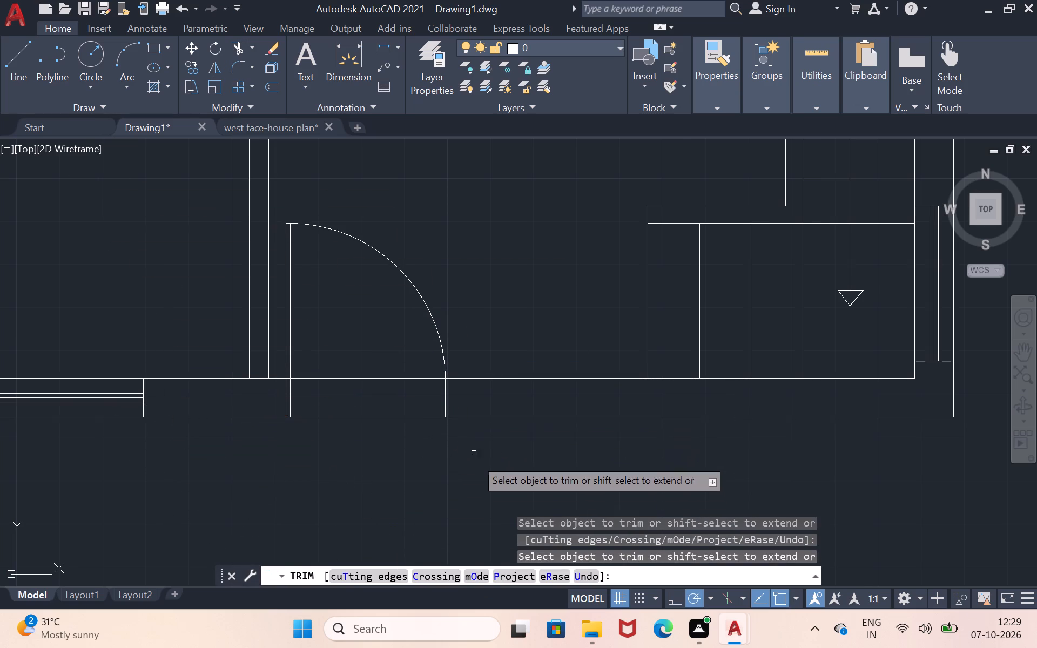
Trim the bottom wall's inner face line between the two door leaf lines and between the partition's two faces.
scroll(479, 472, down, 3)
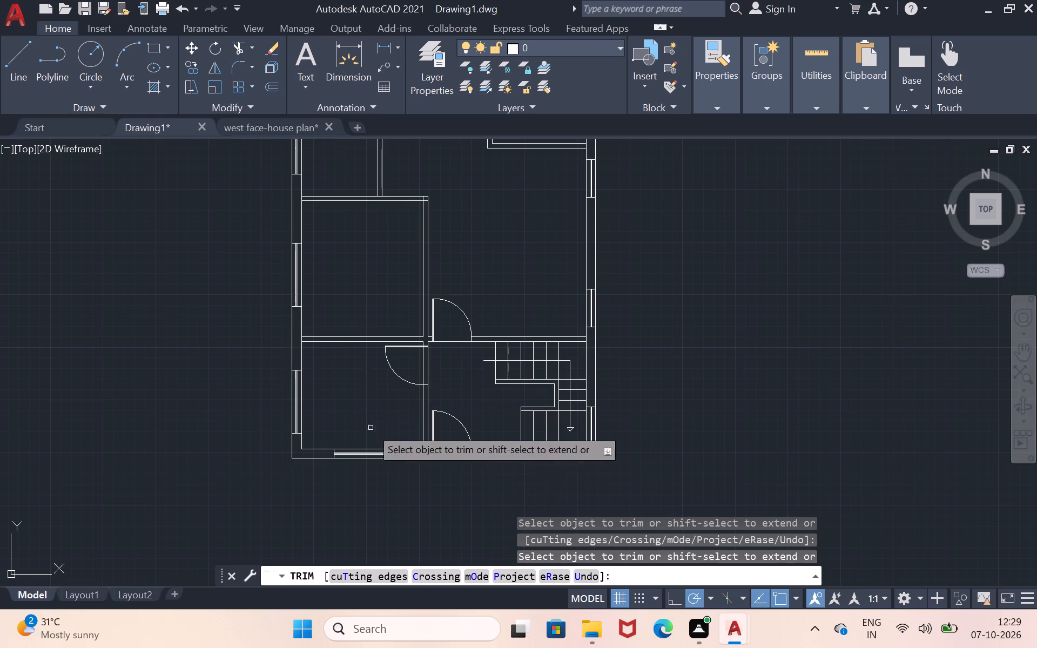
scroll(489, 487, up, 2)
scroll(324, 395, up, 1)
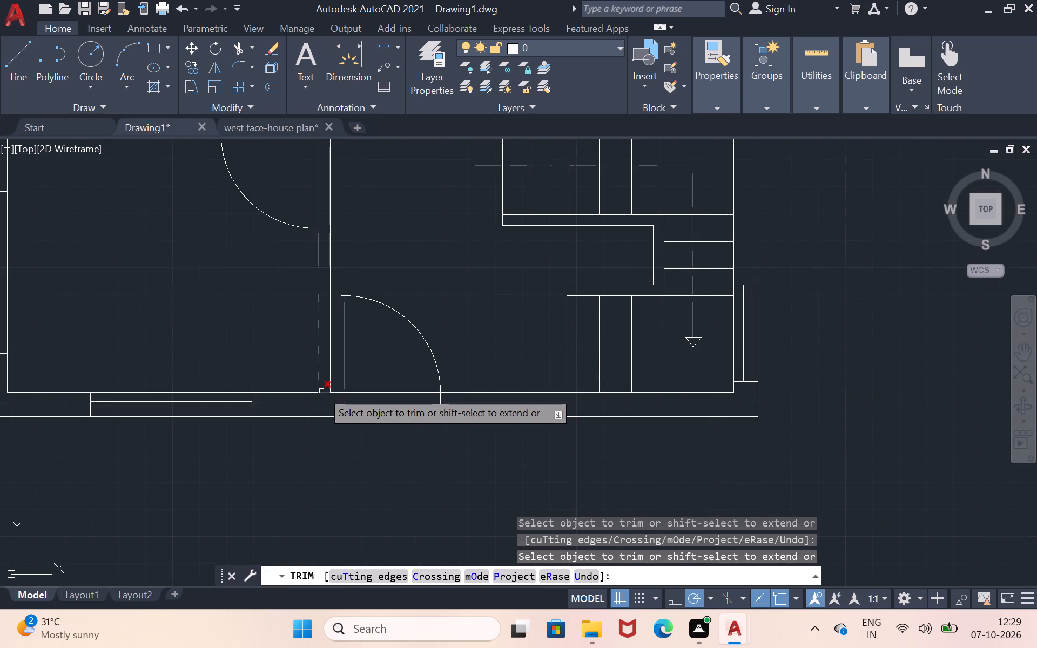
scroll(325, 395, up, 2)
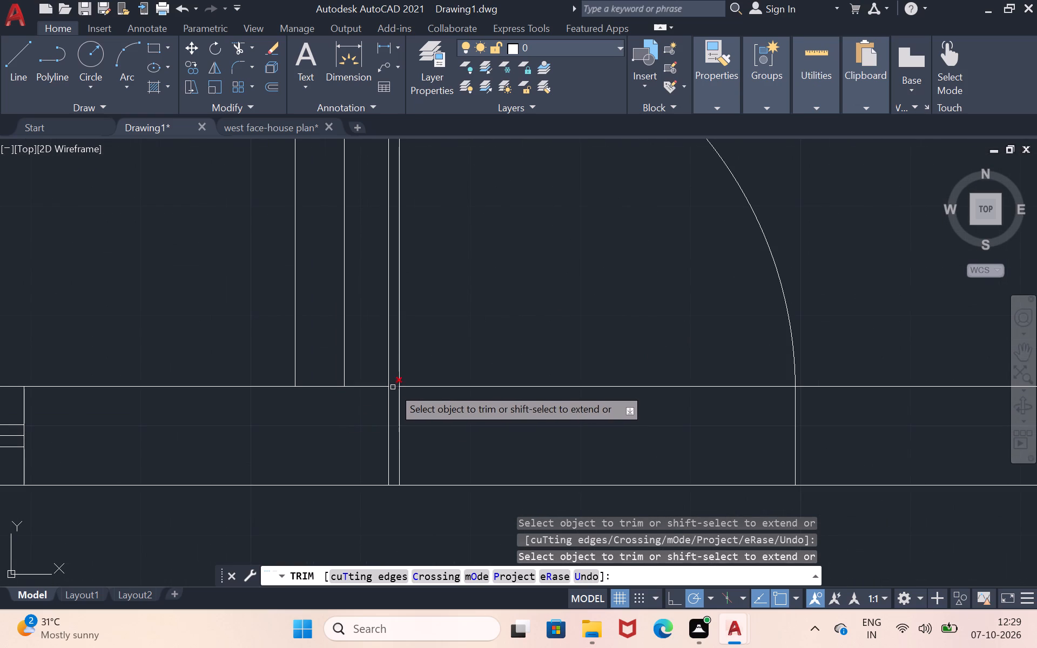
click(394, 386)
drag(327, 378, 335, 417)
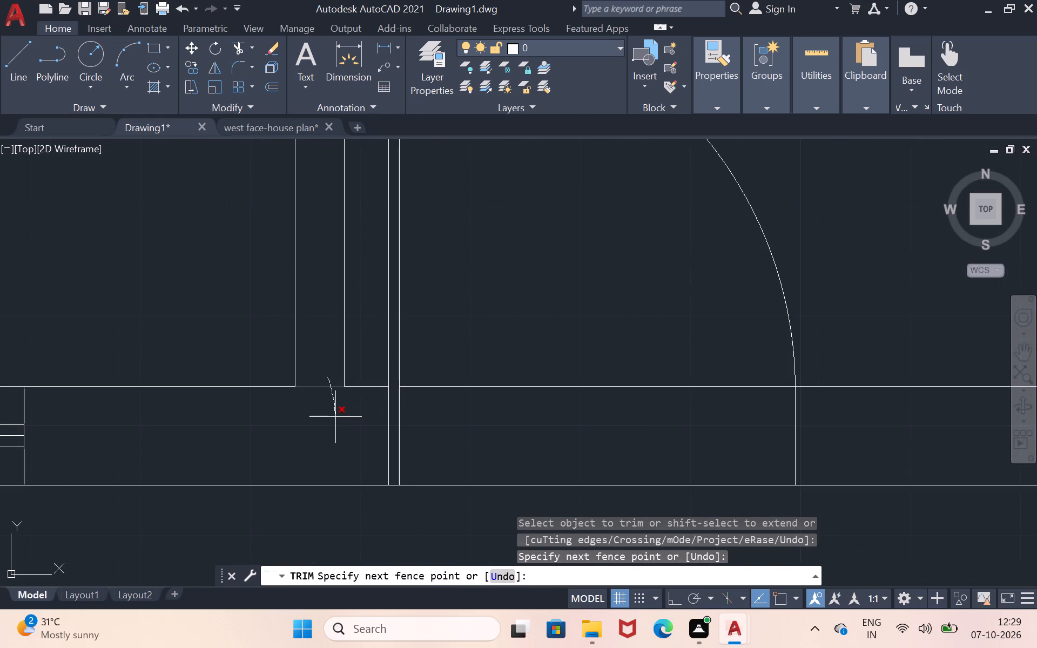
drag(335, 417, 335, 417)
Trim the partition's room-side face line across its door opening and the bottom wall's inner face line across the new door opening.
scroll(338, 422, down, 4)
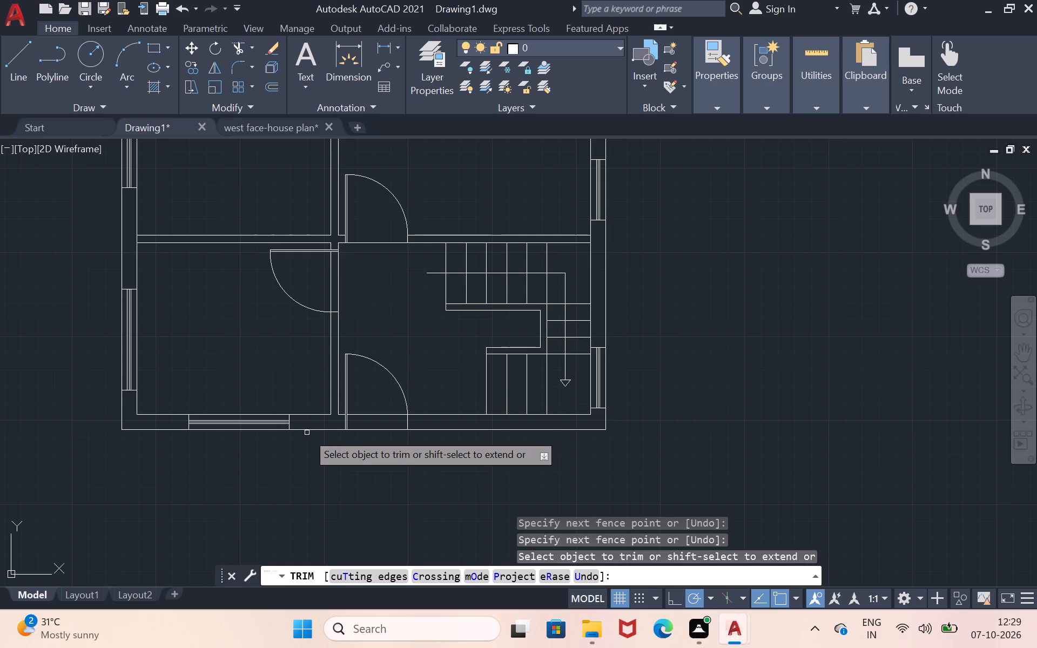
click(332, 285)
click(368, 414)
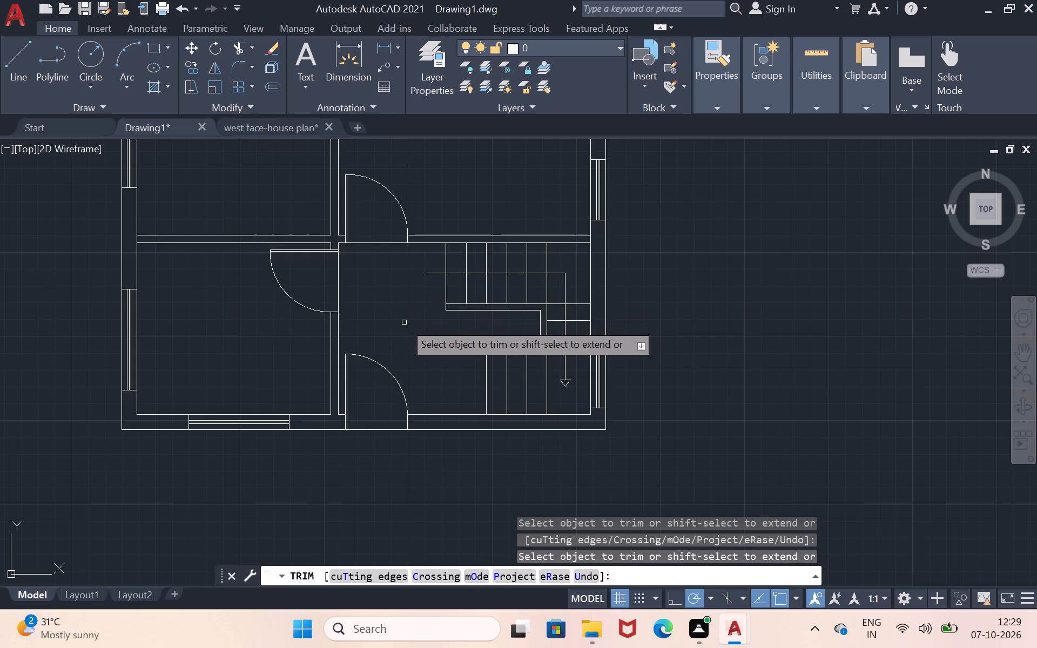
Trim the horizontal wall line crossing the partition's thickness at the upper corner of the middle room.
scroll(364, 231, down, 1)
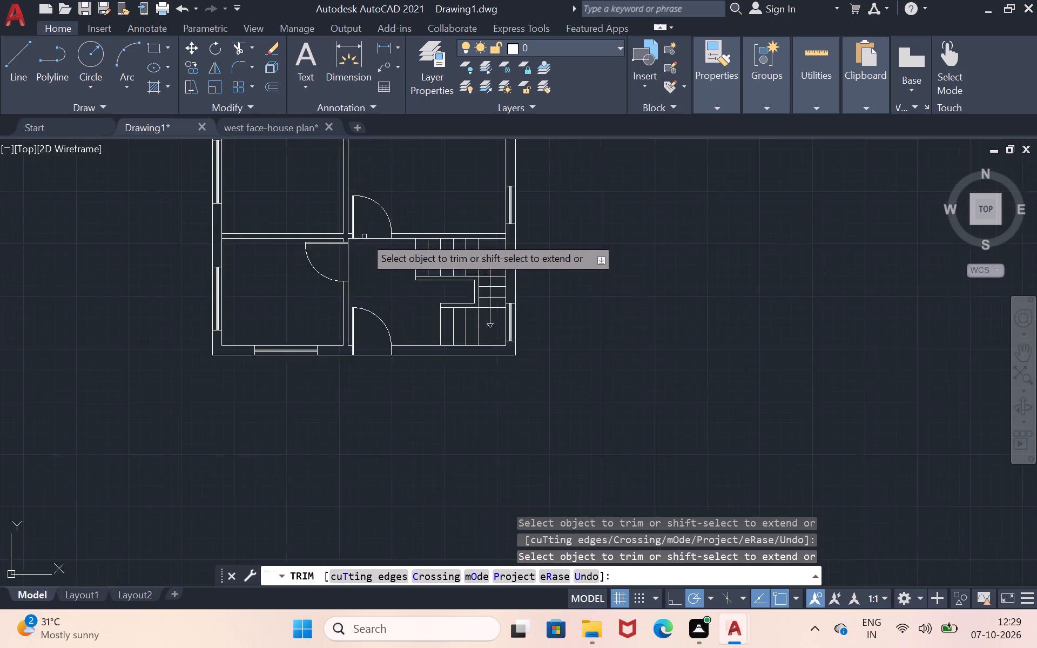
scroll(364, 237, down, 1)
scroll(342, 134, up, 2)
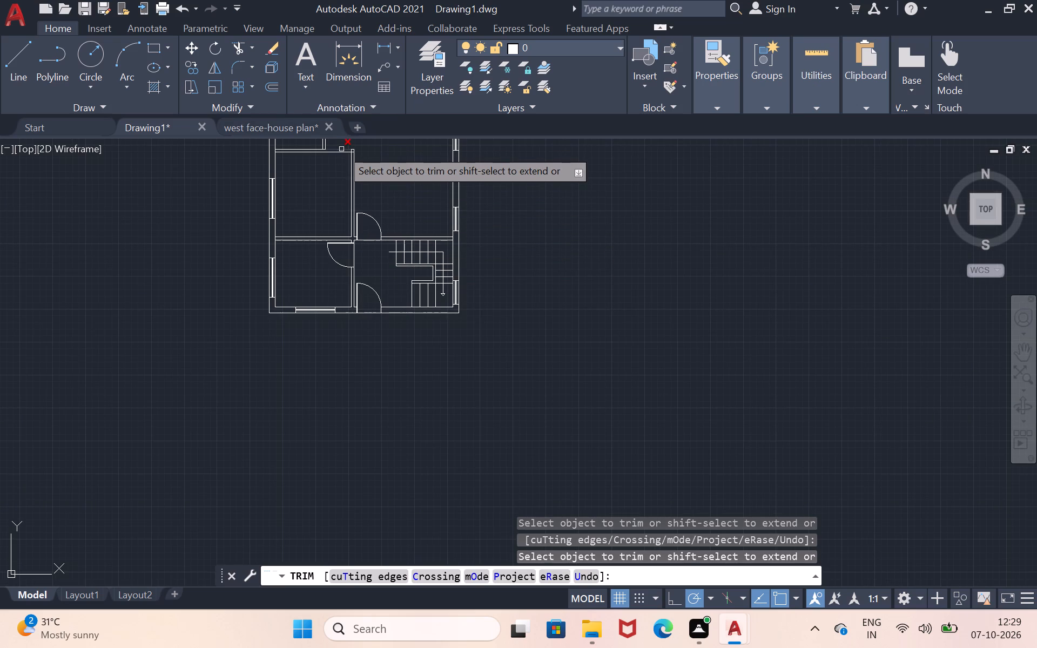
scroll(341, 149, up, 3)
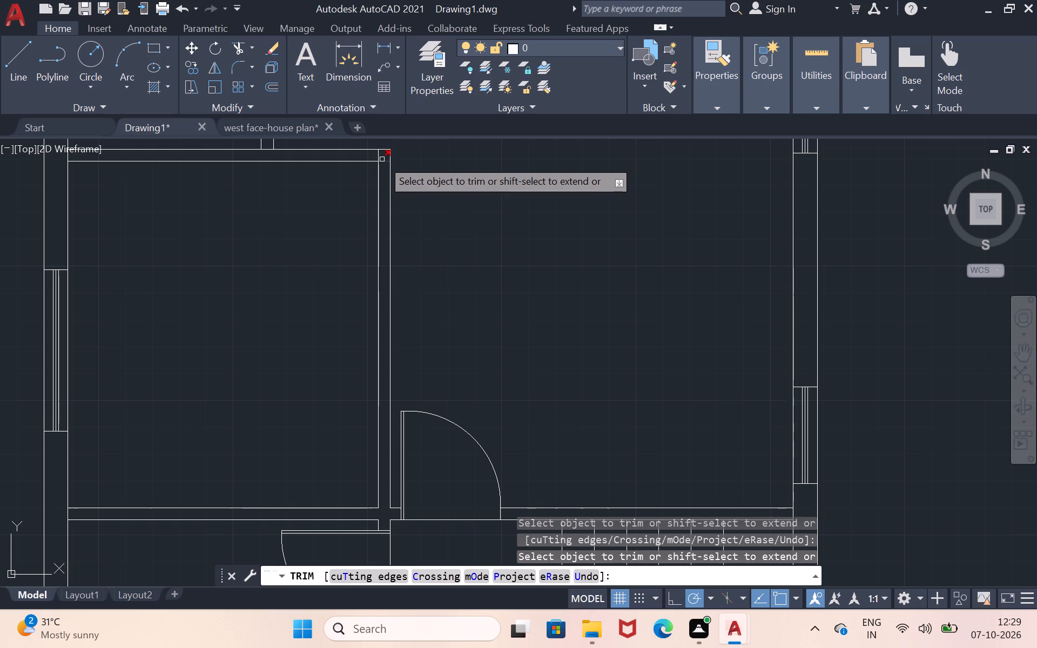
click(382, 159)
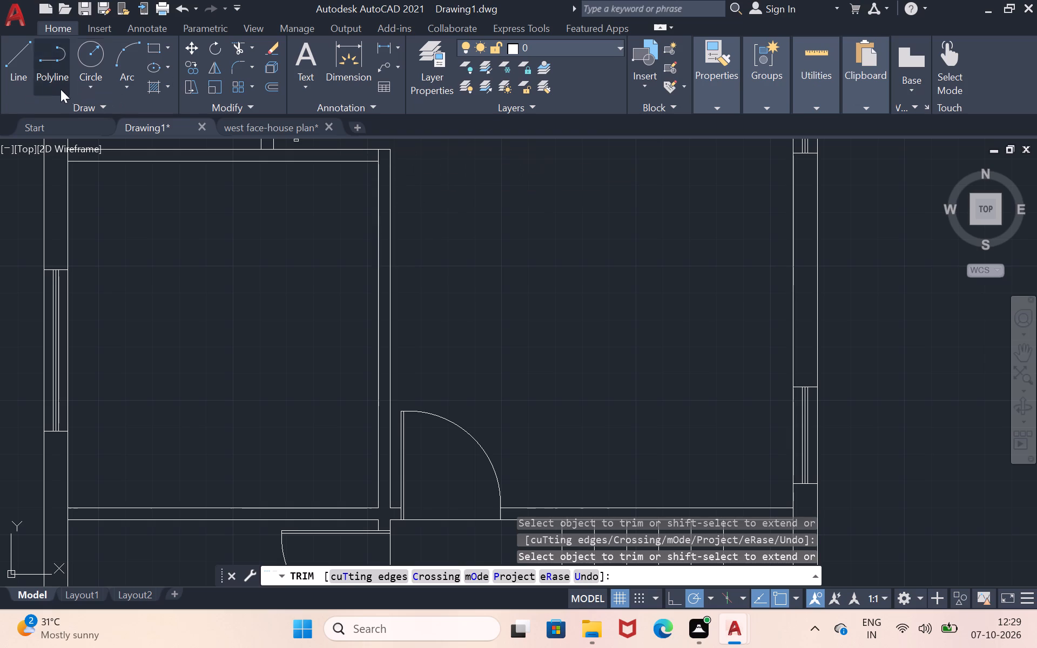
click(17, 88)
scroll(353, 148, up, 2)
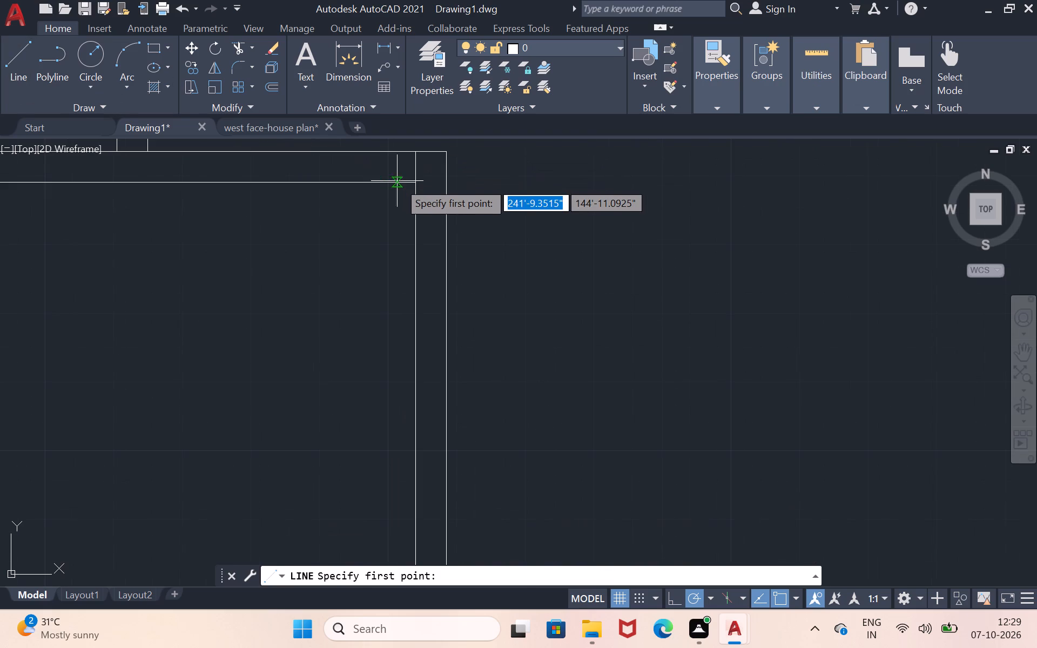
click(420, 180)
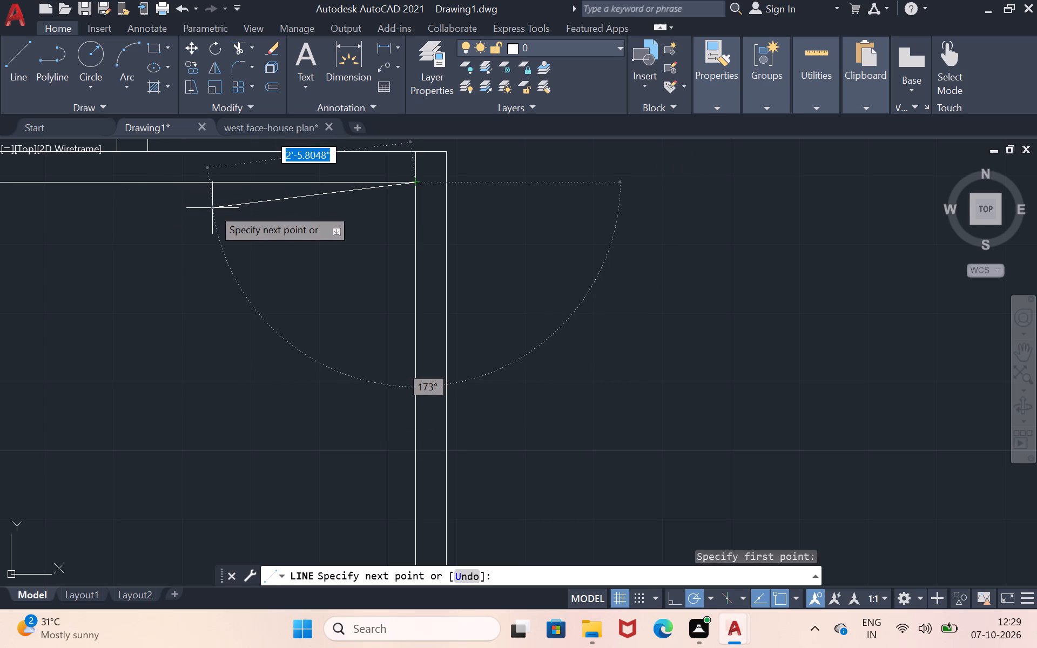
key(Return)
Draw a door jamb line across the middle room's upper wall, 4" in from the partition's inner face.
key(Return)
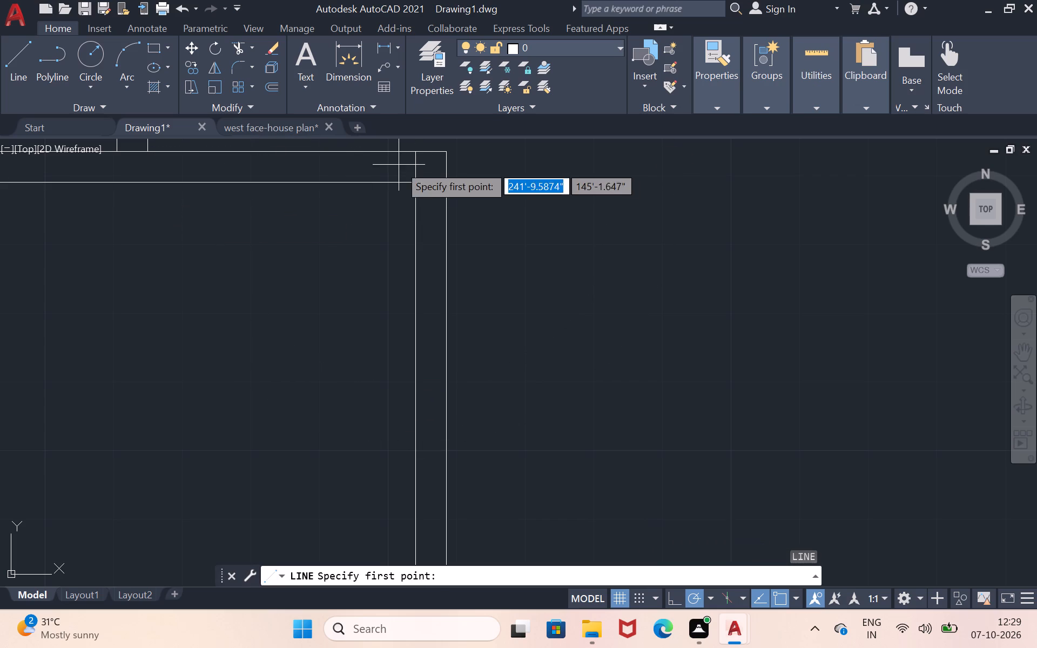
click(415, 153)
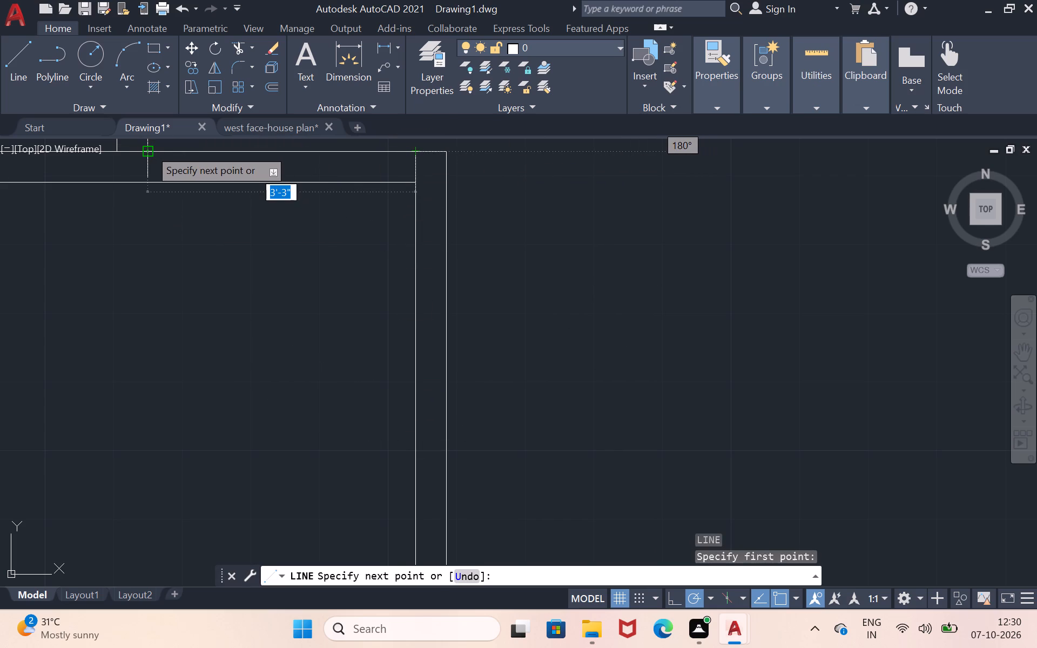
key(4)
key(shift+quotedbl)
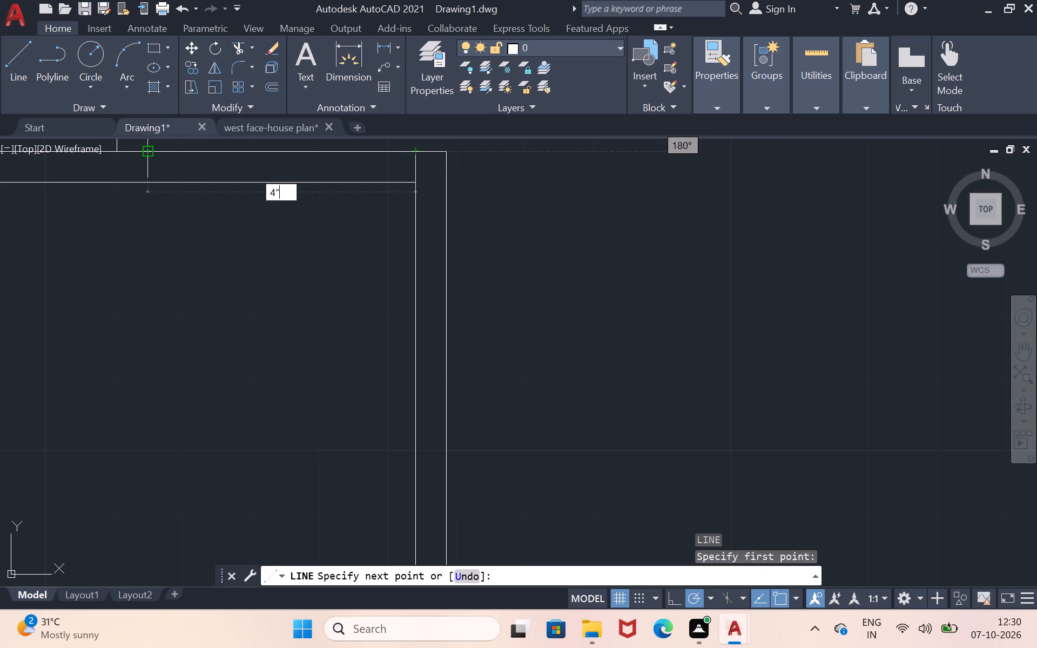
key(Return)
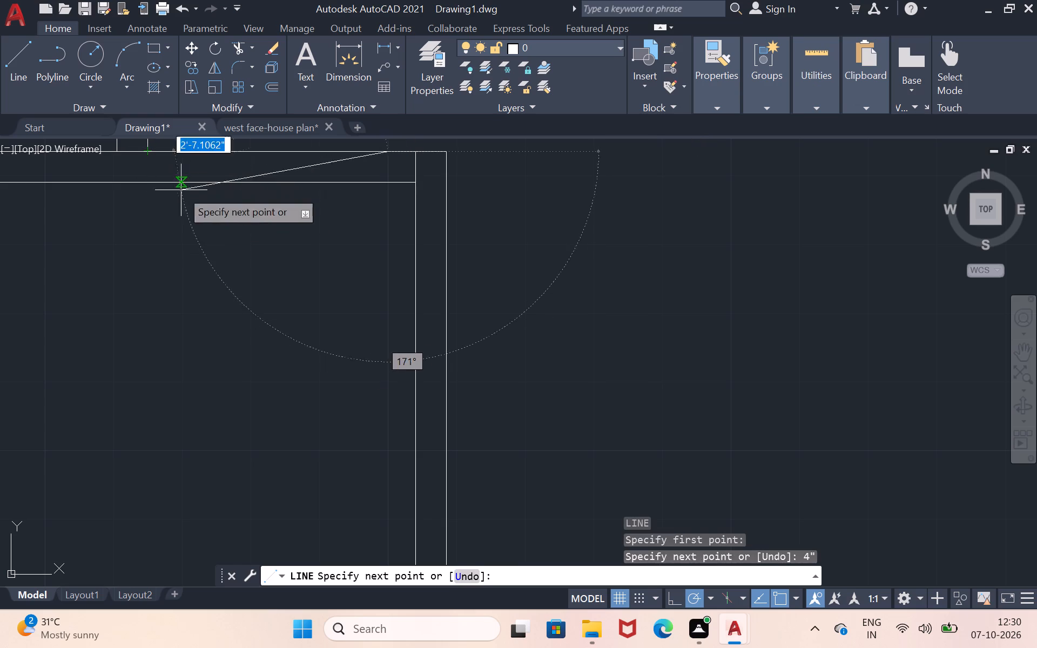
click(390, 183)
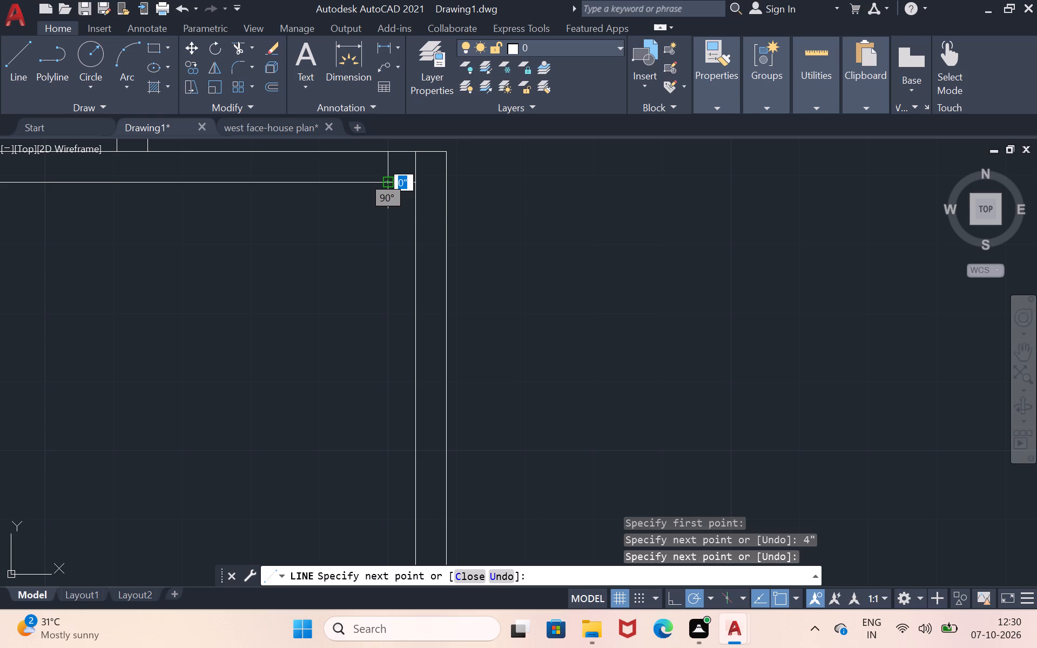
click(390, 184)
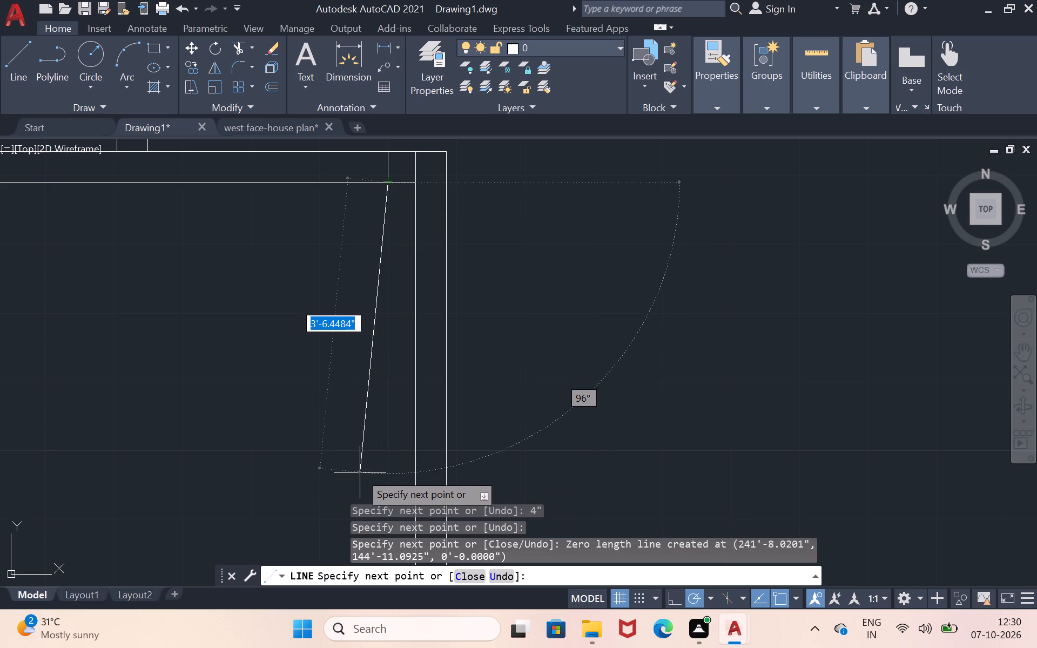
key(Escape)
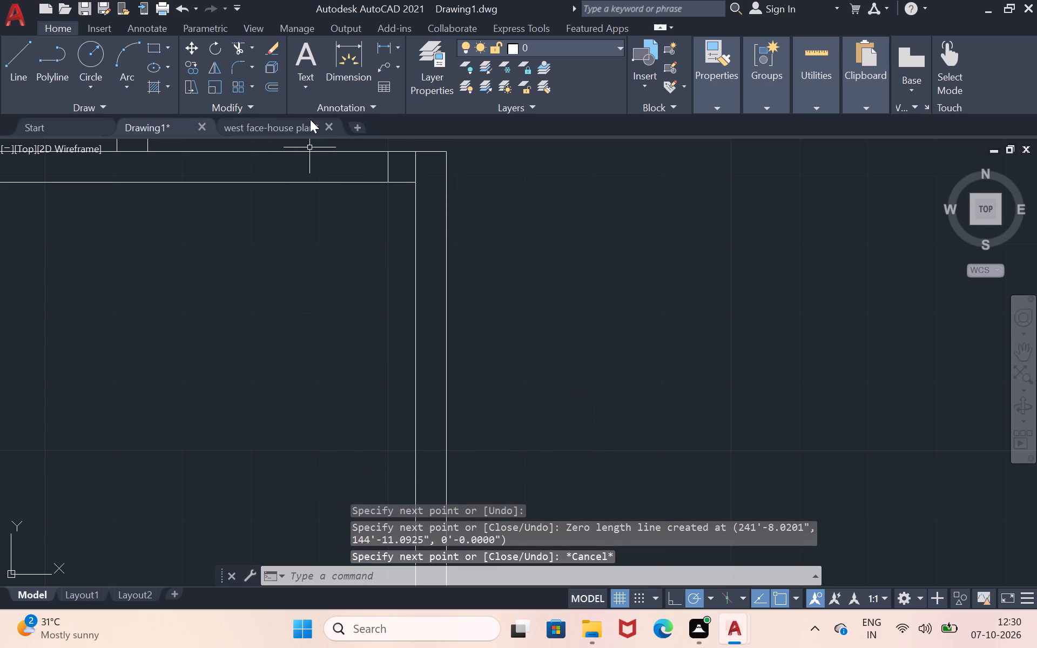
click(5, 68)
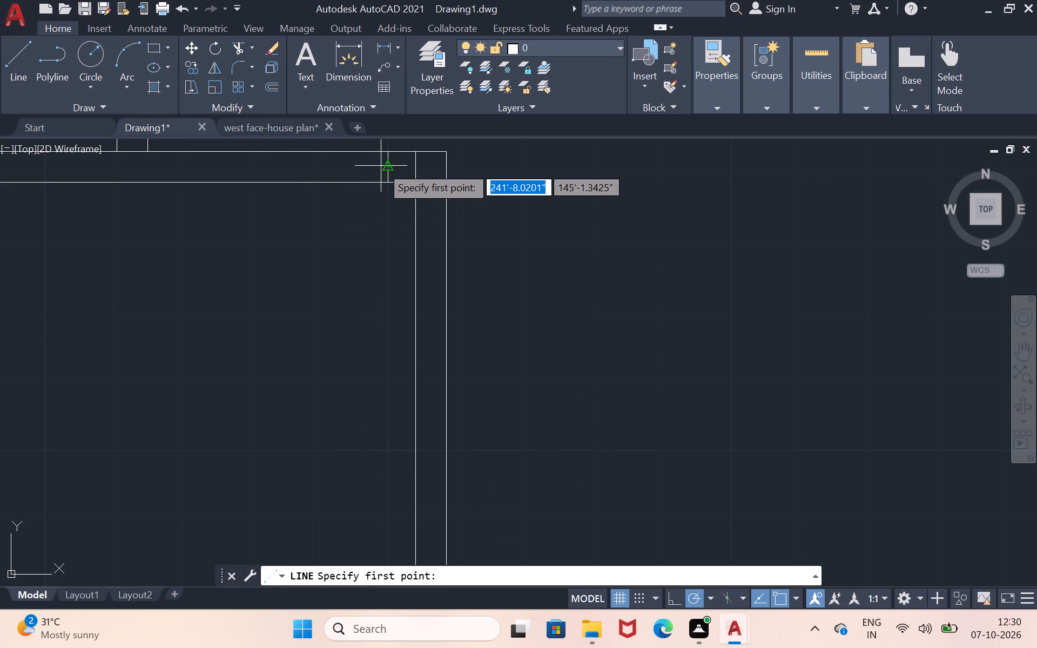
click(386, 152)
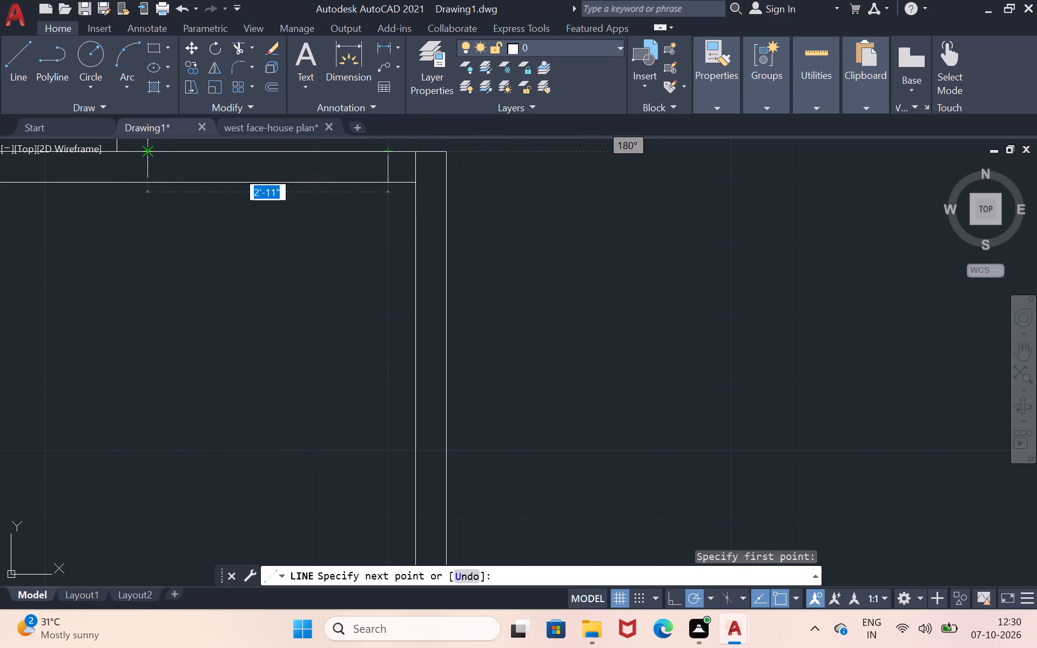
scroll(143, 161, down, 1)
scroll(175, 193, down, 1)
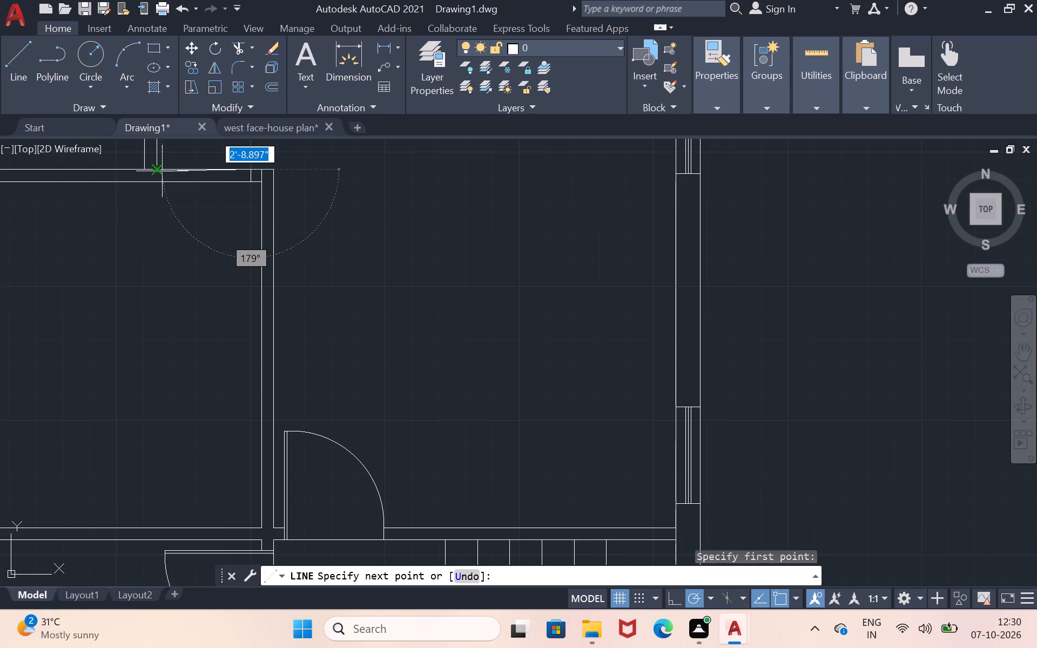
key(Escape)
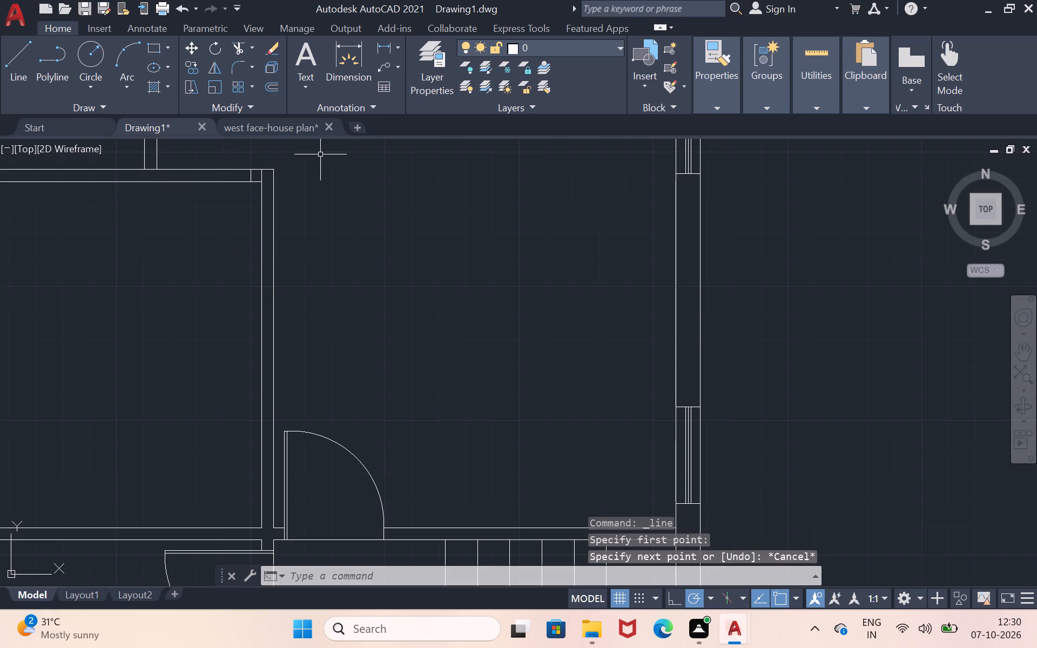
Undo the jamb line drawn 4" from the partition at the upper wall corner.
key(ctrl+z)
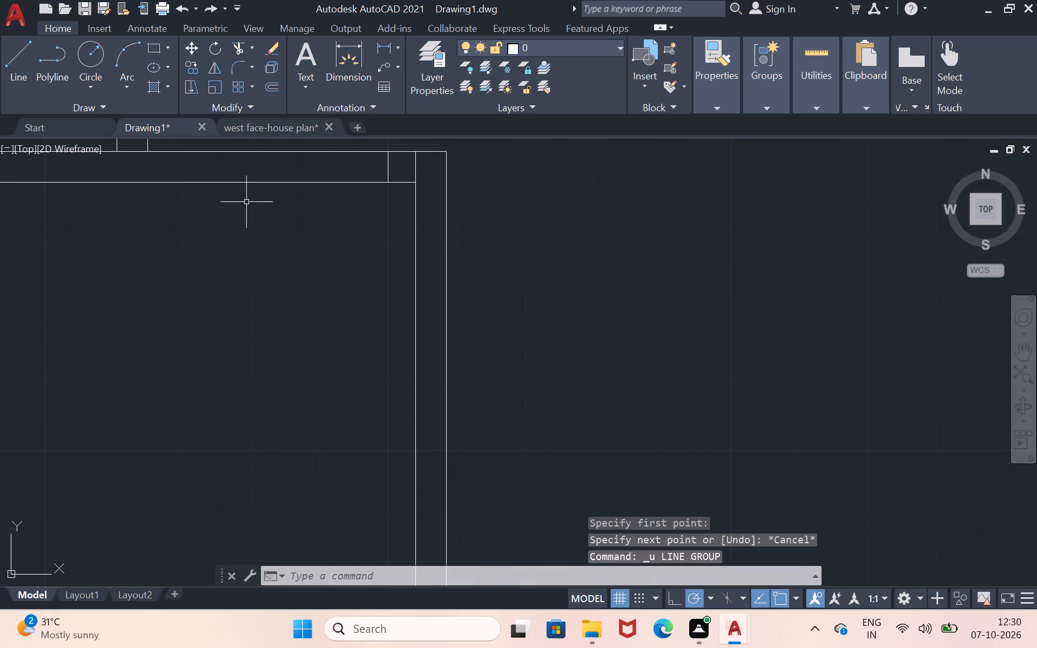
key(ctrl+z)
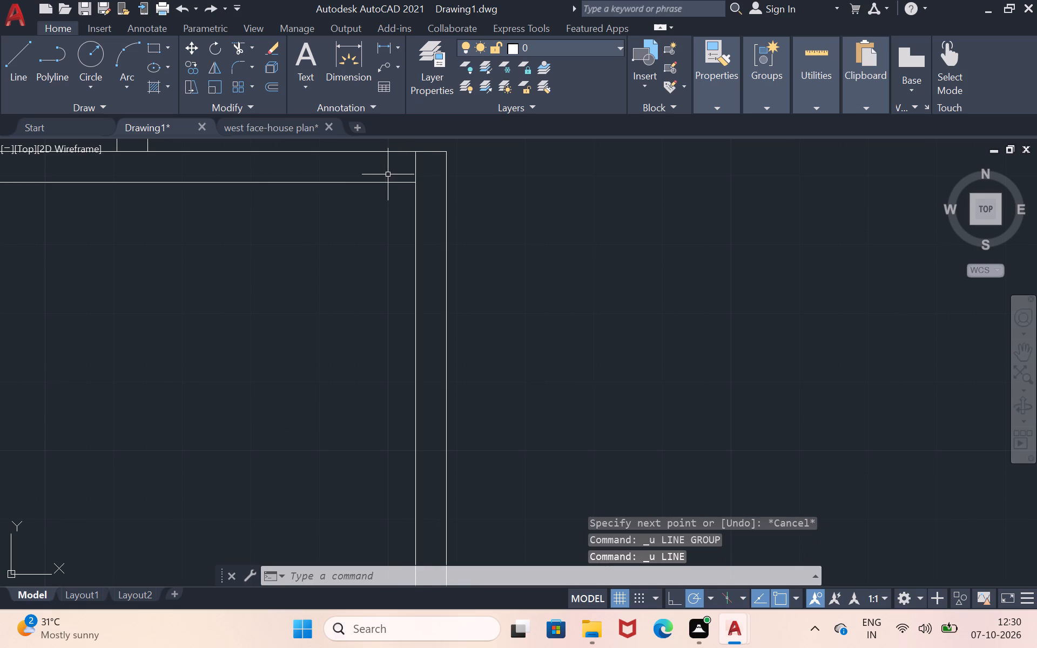
Draw a door jamb line across the middle room's upper wall, 2" in from the inner corner with the partition.
key(l)
key(Return)
click(413, 183)
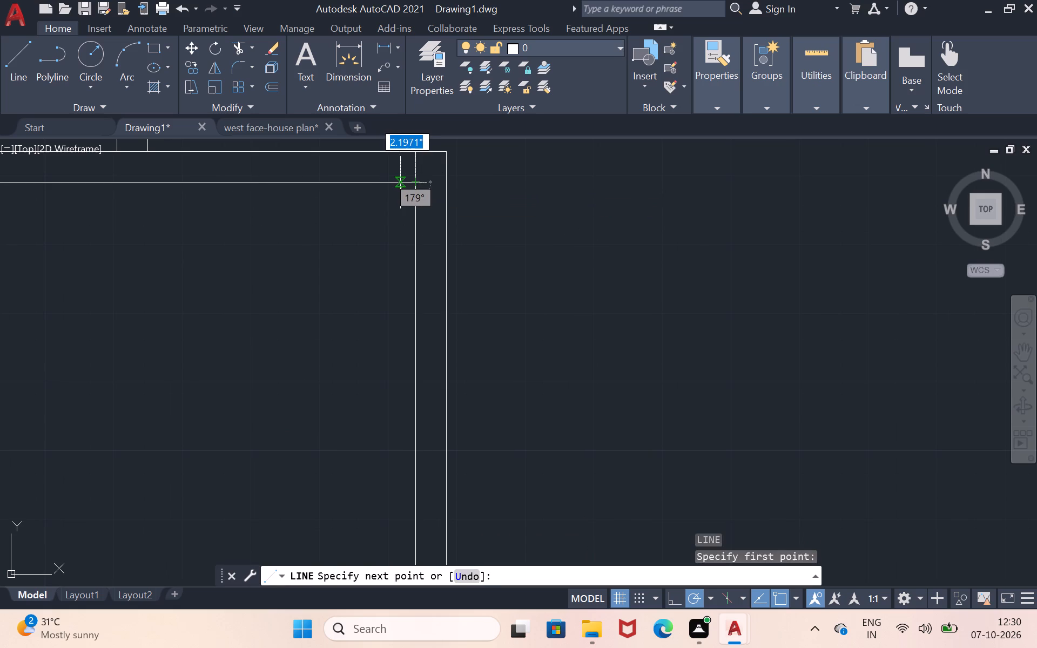
key(2)
key(shift+quotedbl)
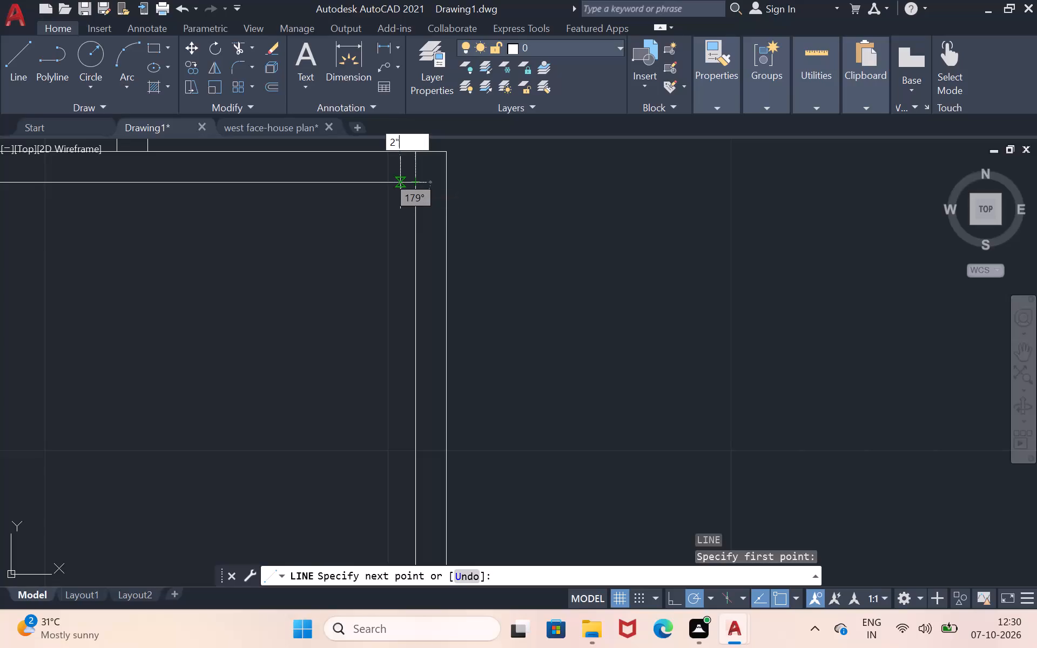
key(Return)
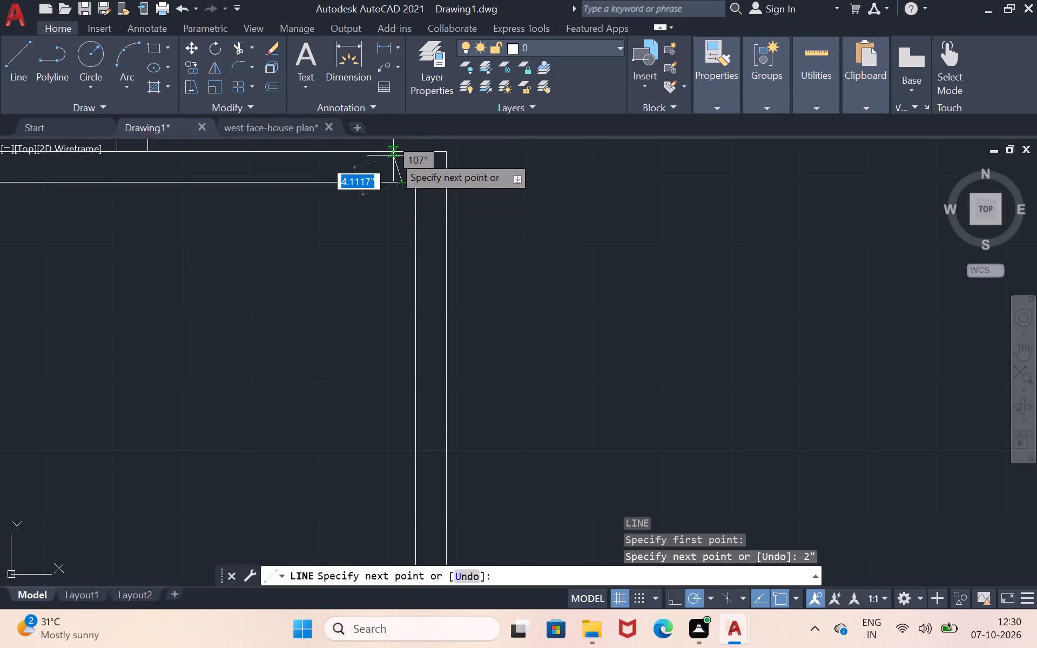
click(406, 151)
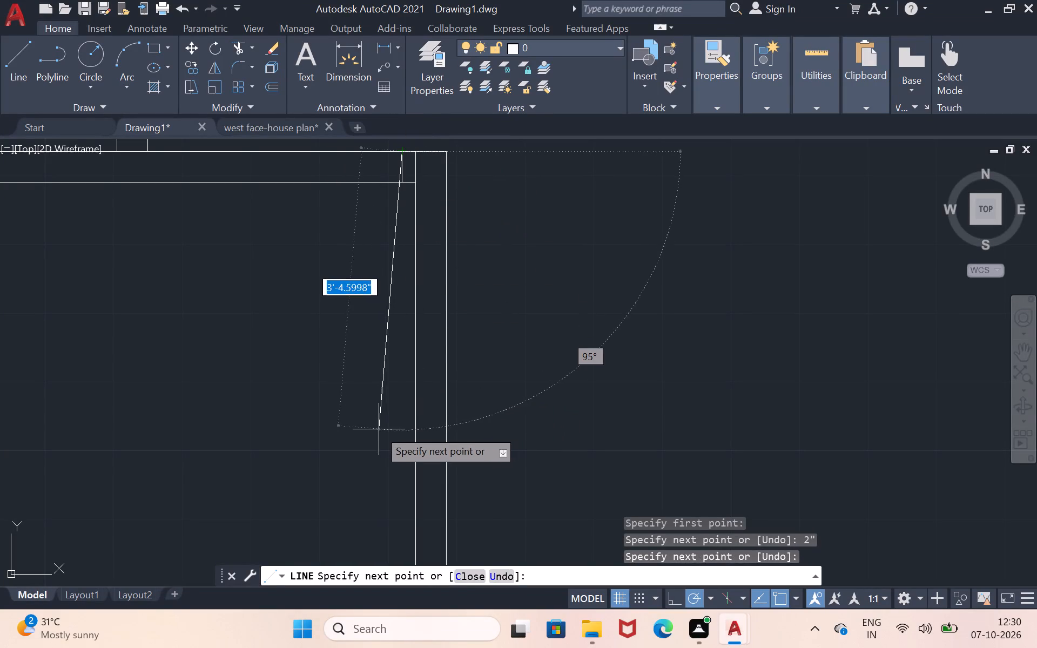
key(Return)
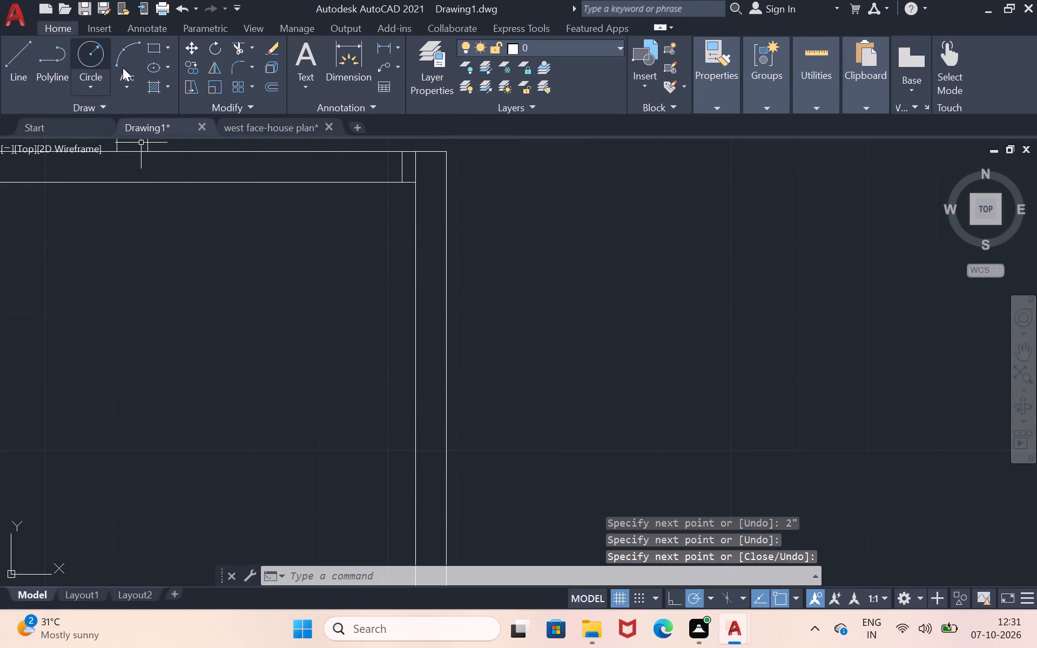
Trim the partition's inner face line crossing the upper wall's thickness at the room's corner.
click(245, 48)
click(416, 168)
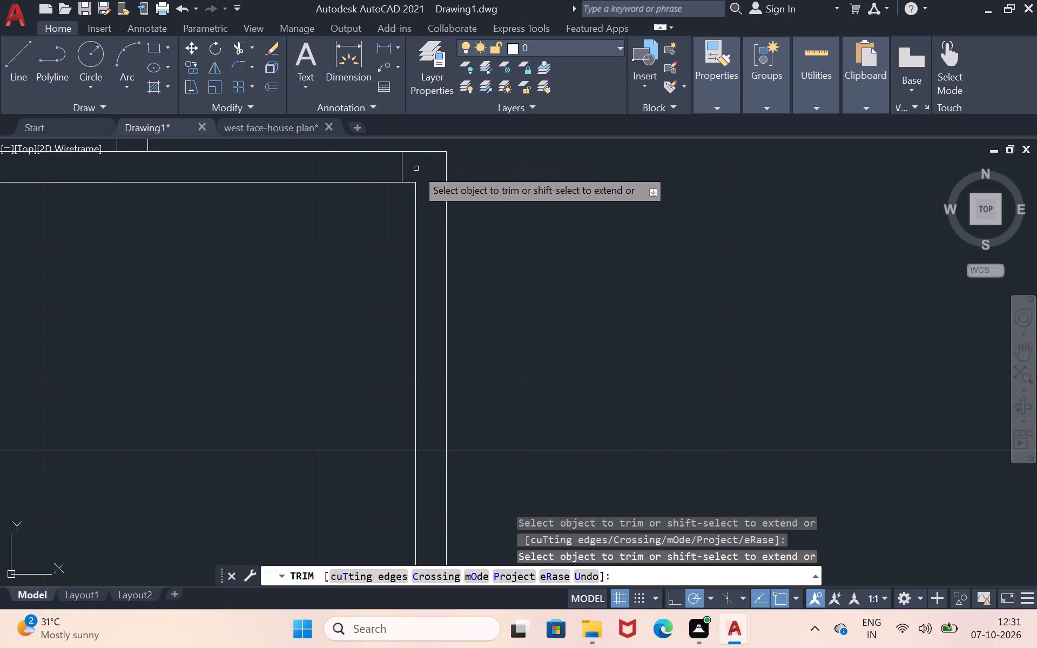
Draw the opposite door jamb line across the upper wall, 2" from the near face of the vertical wall above.
scroll(200, 234, down, 1)
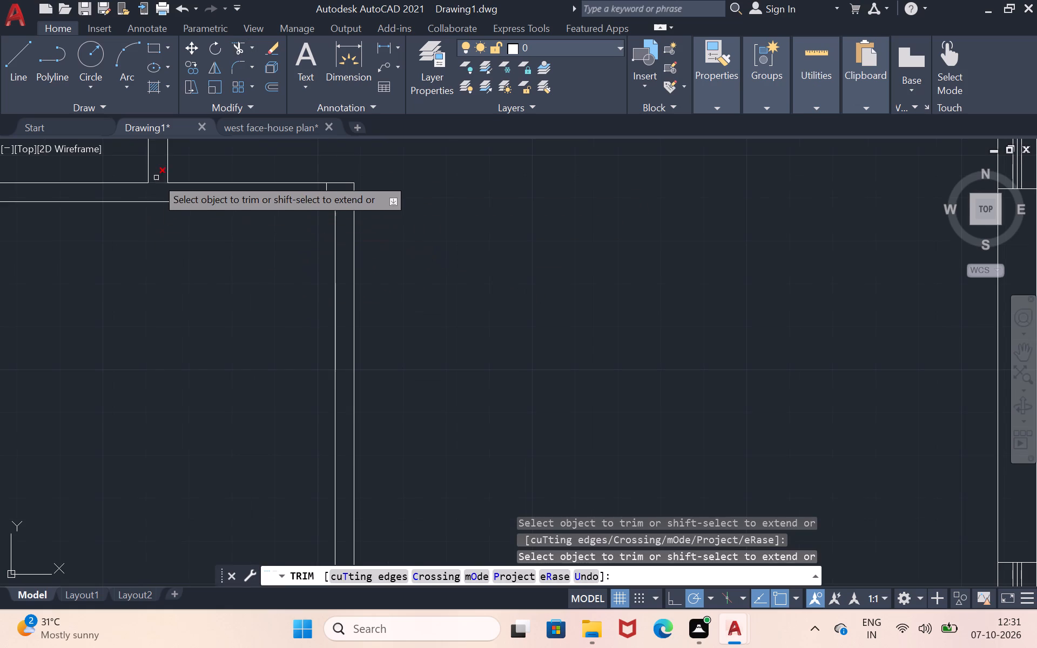
scroll(158, 172, up, 1)
click(11, 76)
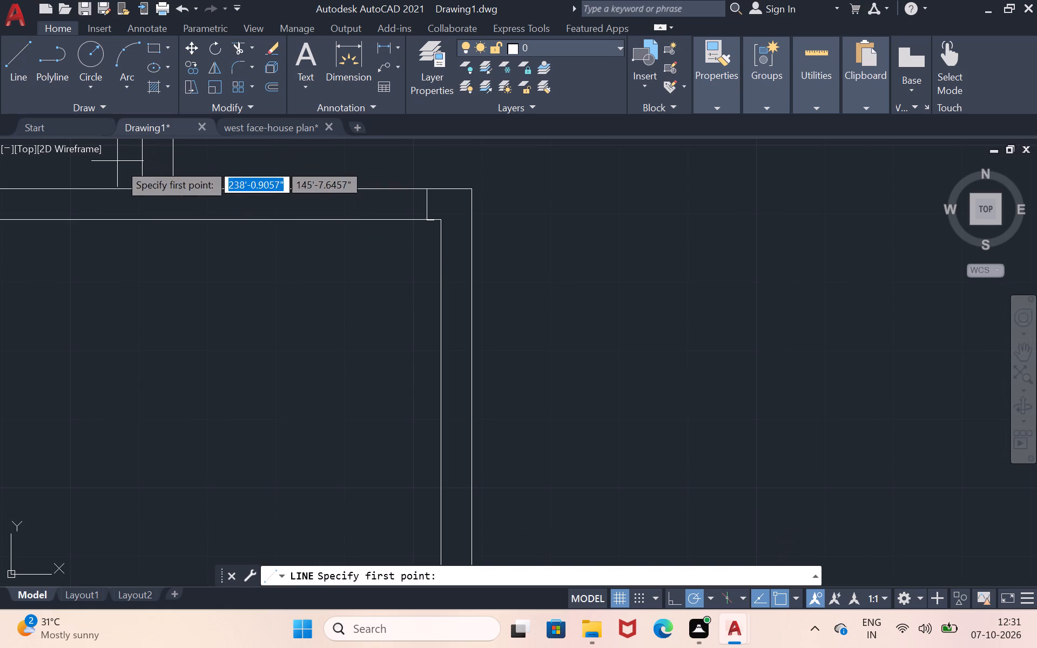
click(173, 187)
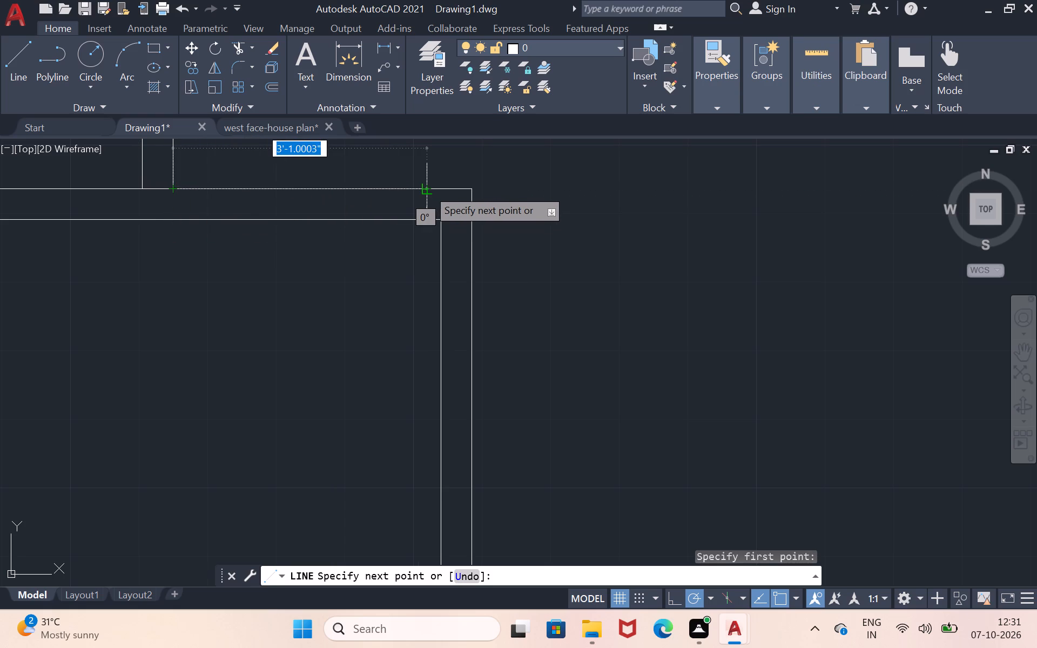
key(2)
key(shift+quotedbl)
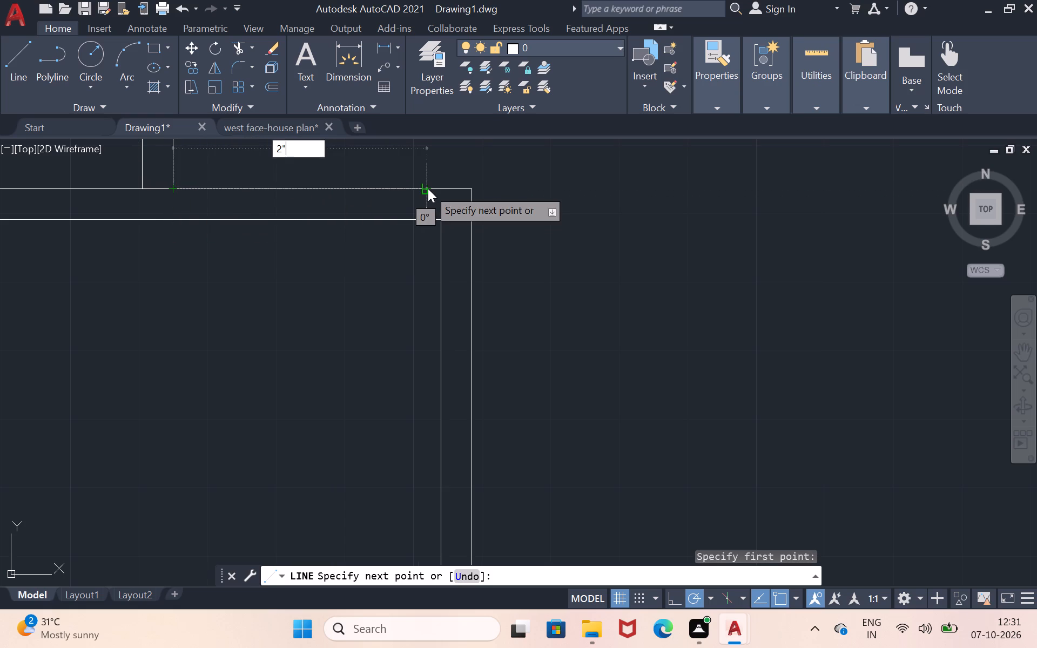
key(Return)
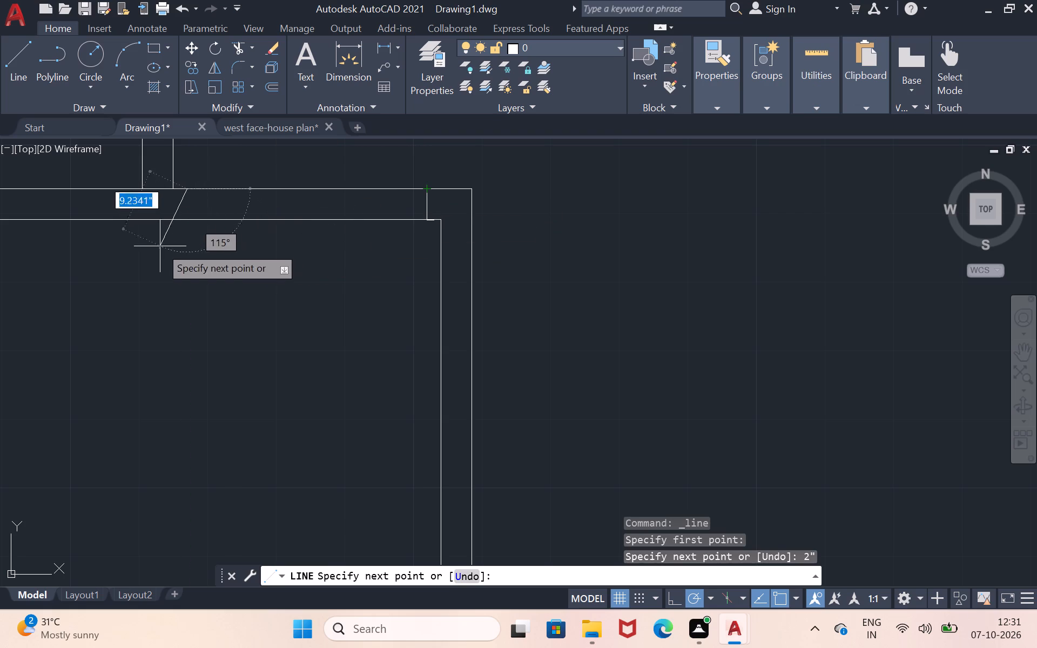
click(185, 217)
key(Return)
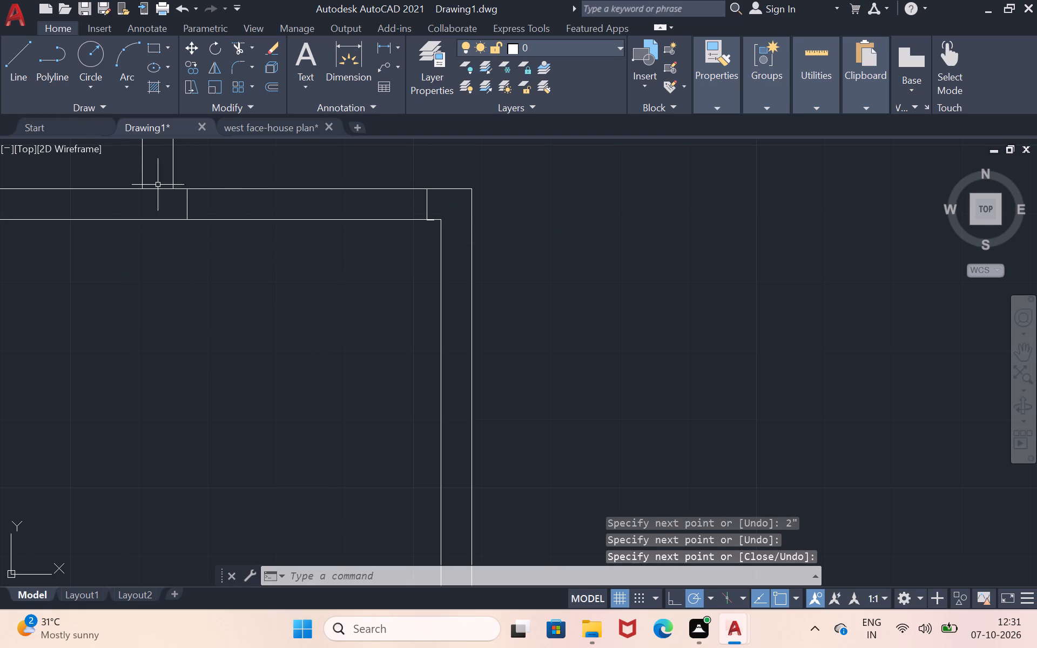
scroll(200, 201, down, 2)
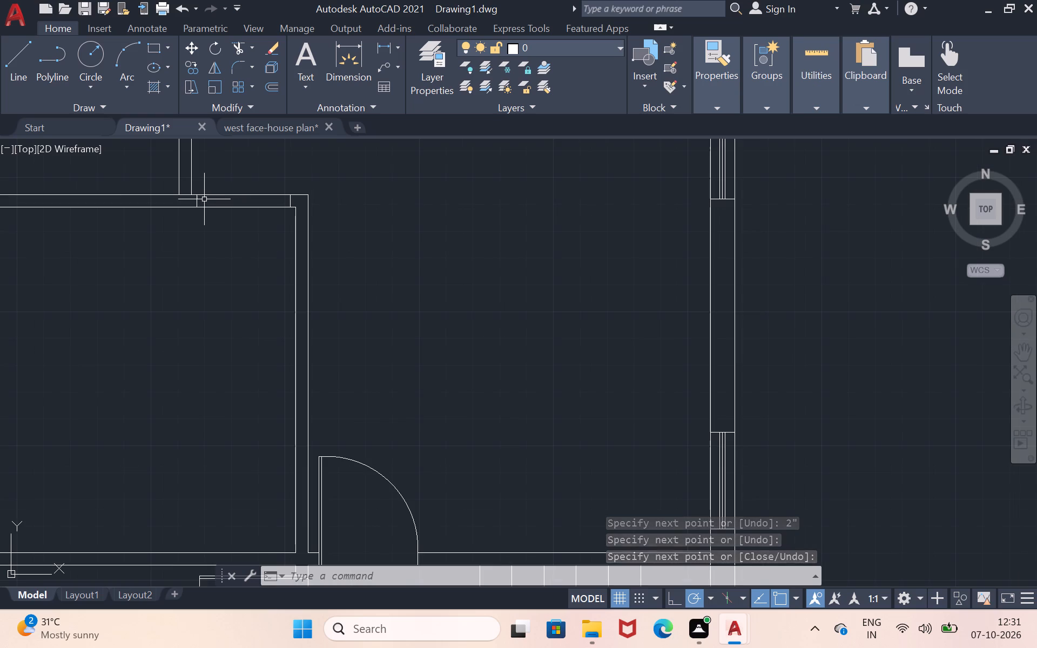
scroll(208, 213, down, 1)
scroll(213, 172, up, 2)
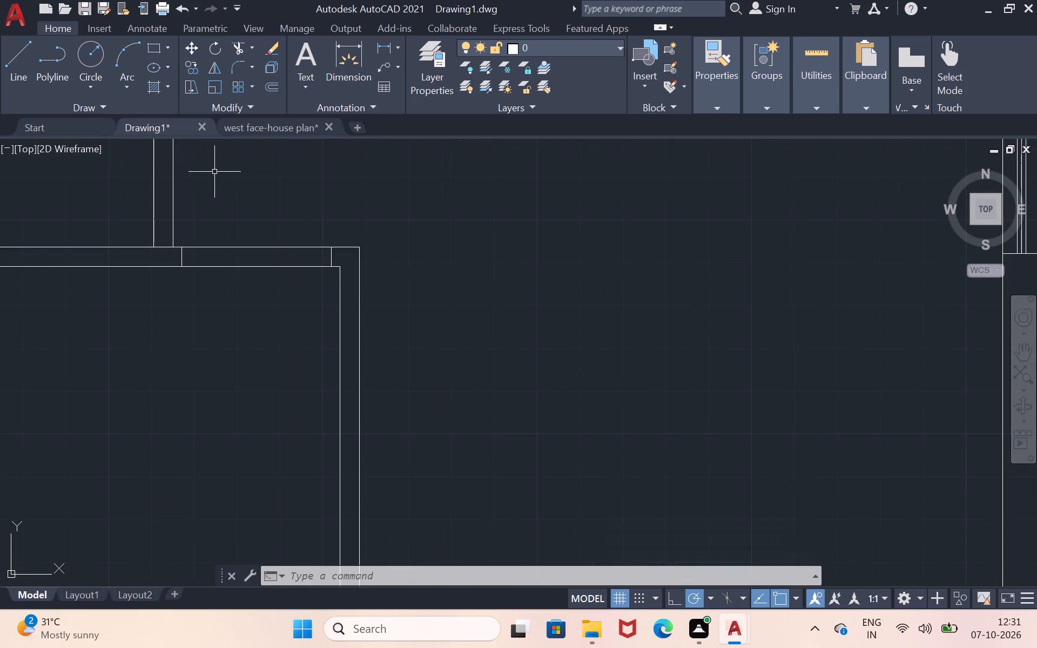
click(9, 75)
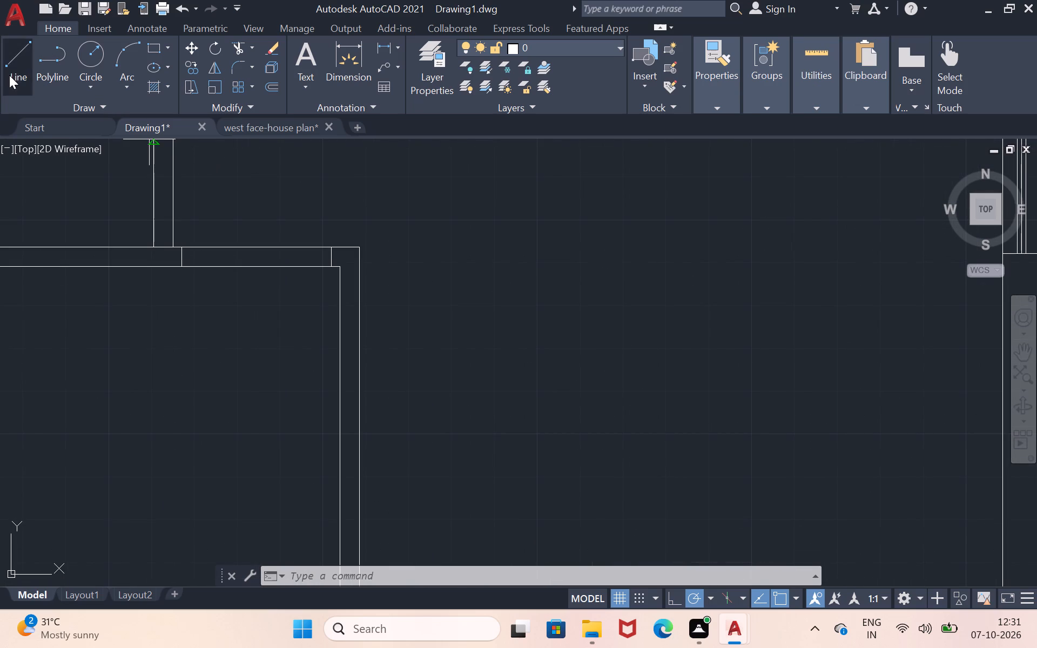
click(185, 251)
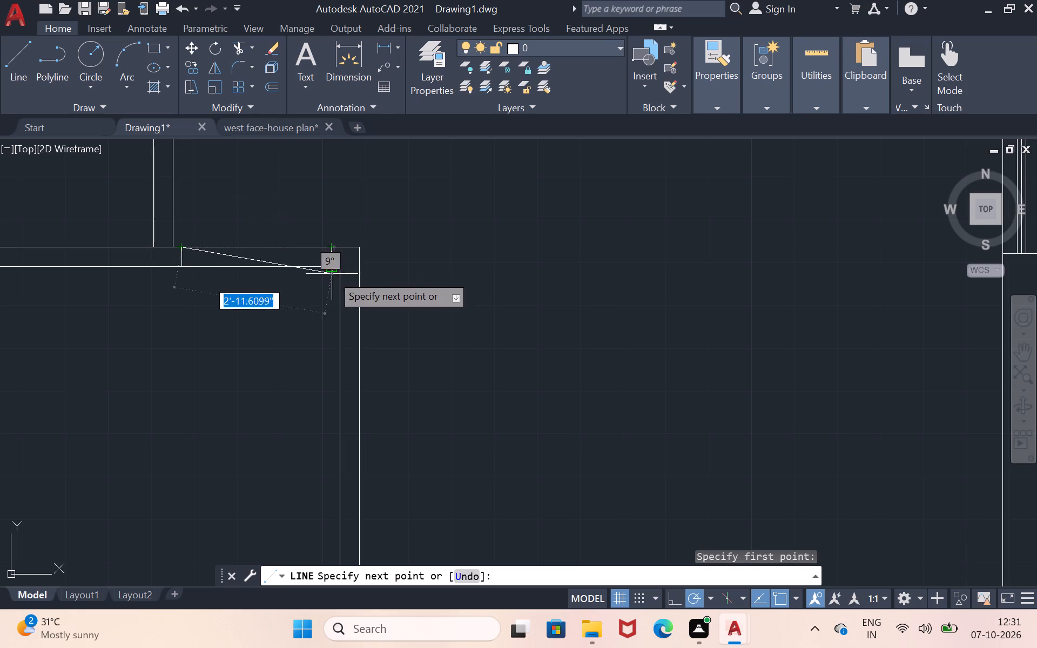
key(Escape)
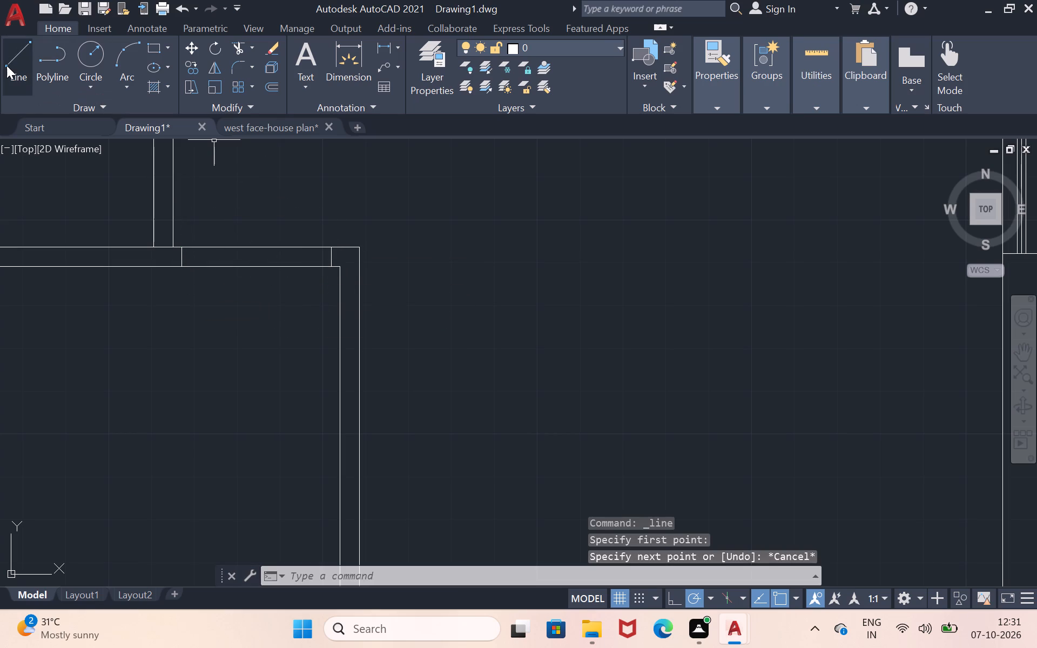
Draw a 3' door leaf line straight down from the lower end of the jamb line near the upper wall's outer corner.
click(6, 65)
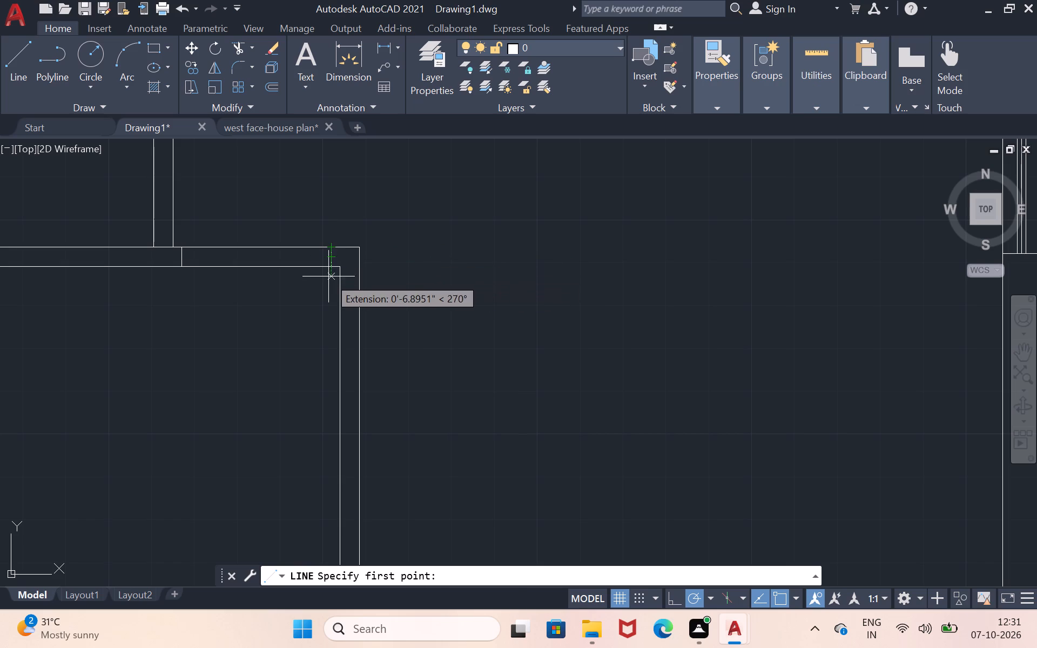
click(330, 264)
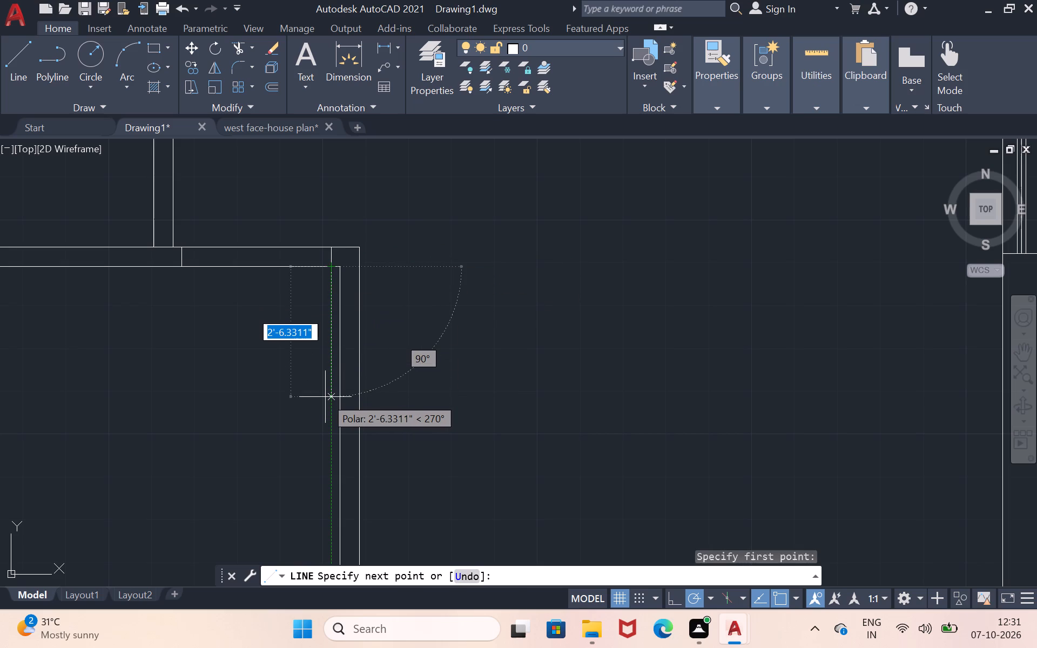
text(3')
key(Return)
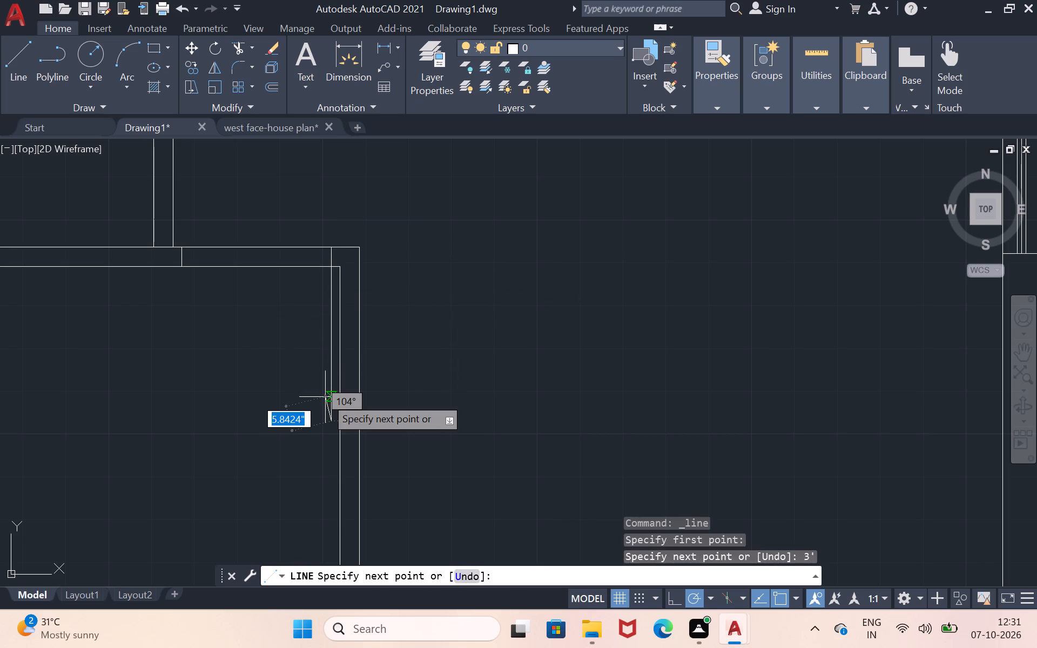
key(Return)
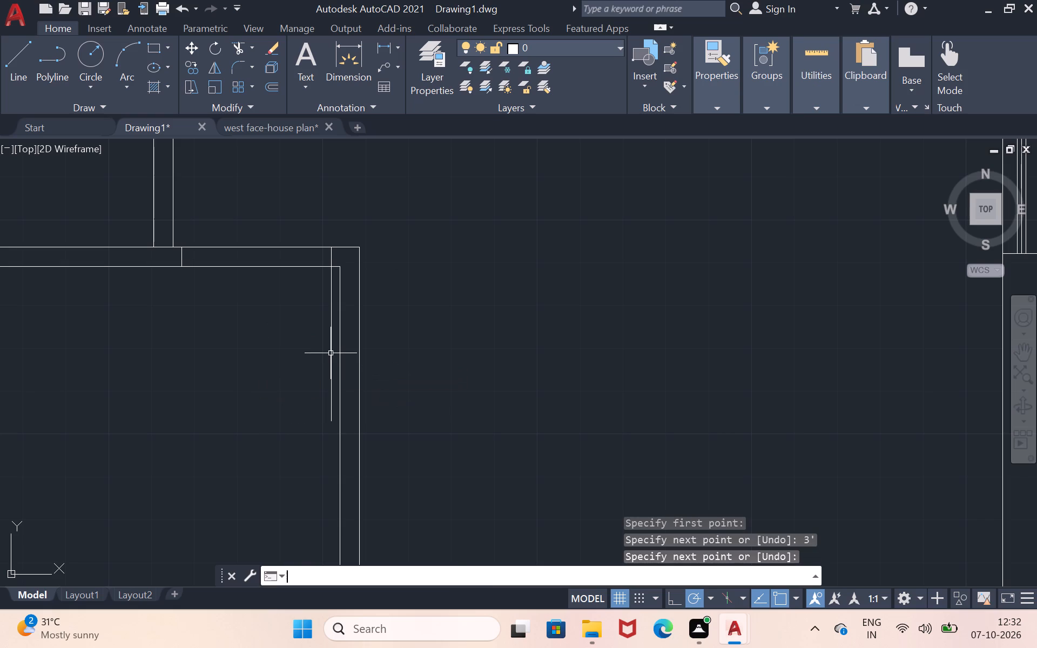
Offset the door leaf line and the jamb line above it 1" toward the door opening.
key(o)
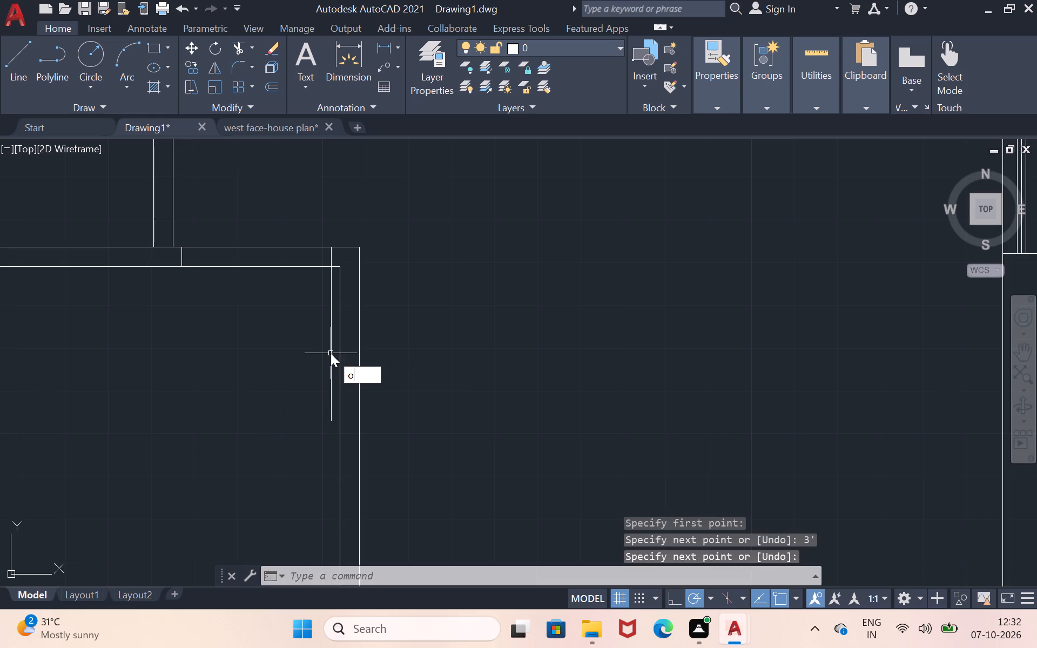
key(Return)
click(331, 353)
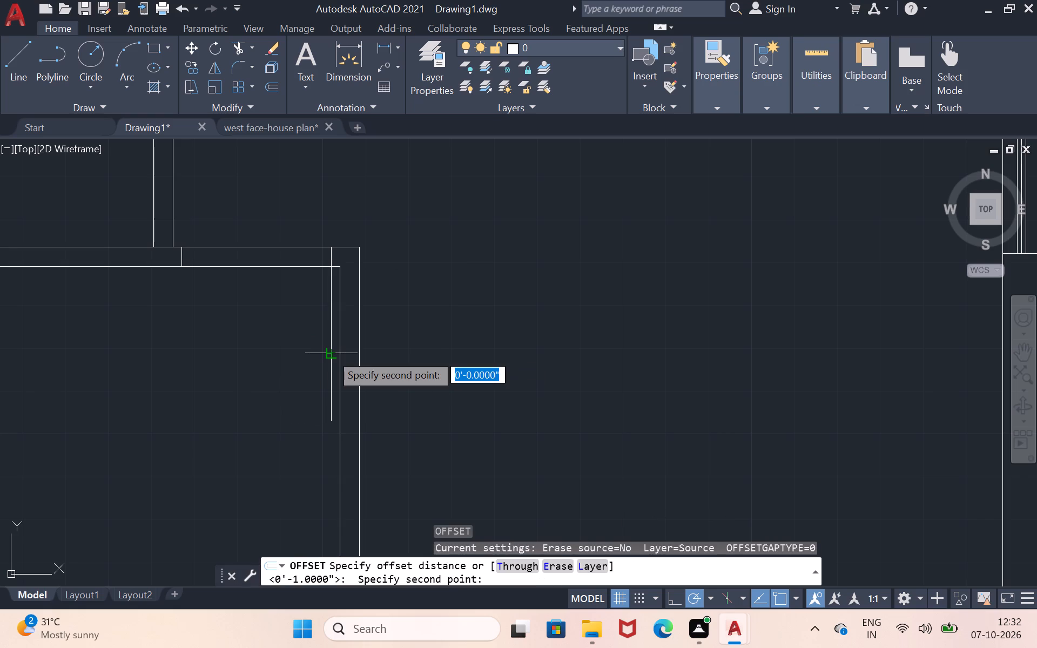
text(1")
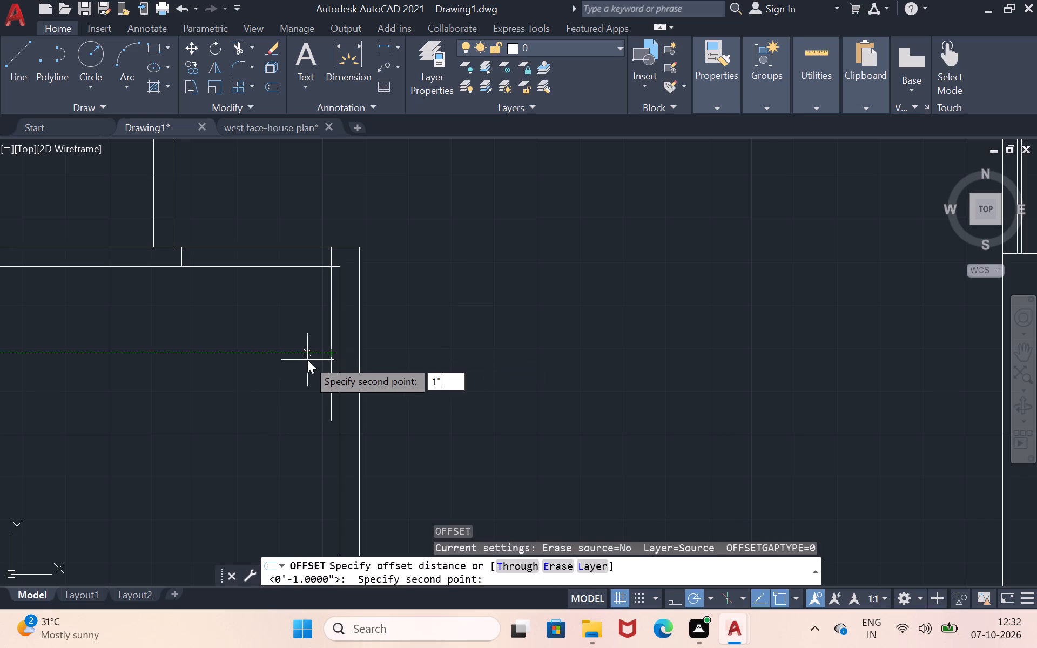
key(Return)
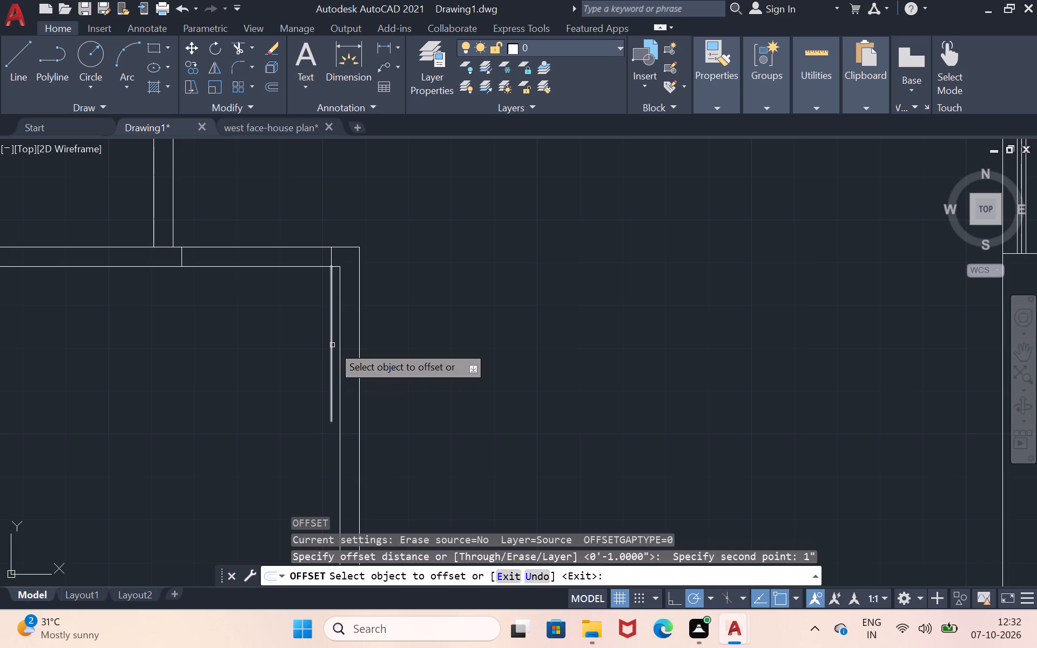
click(332, 345)
click(320, 347)
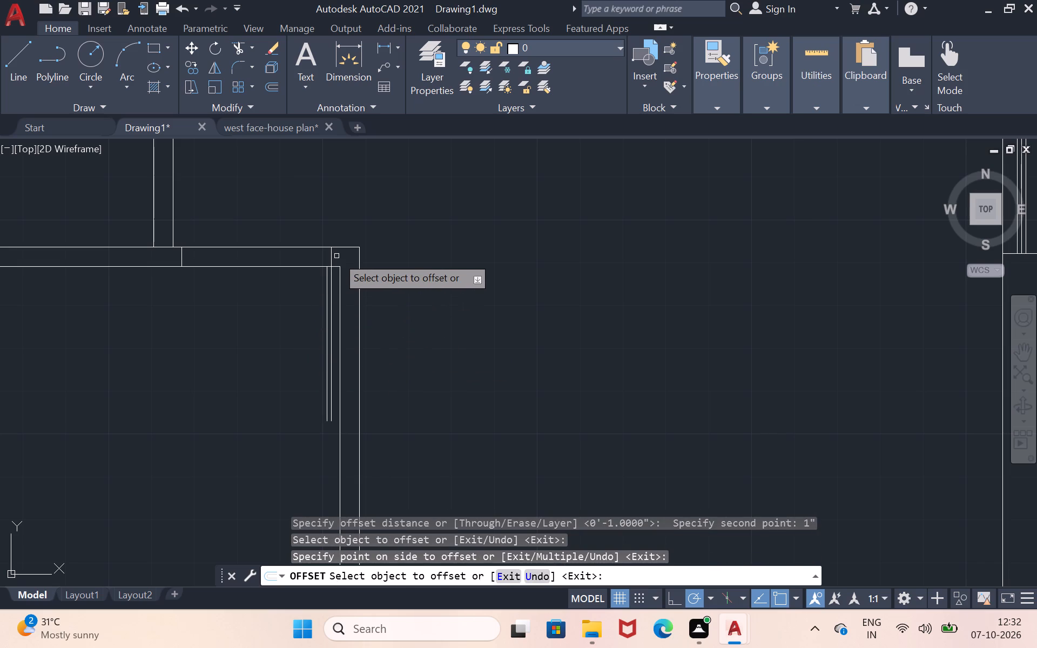
click(330, 264)
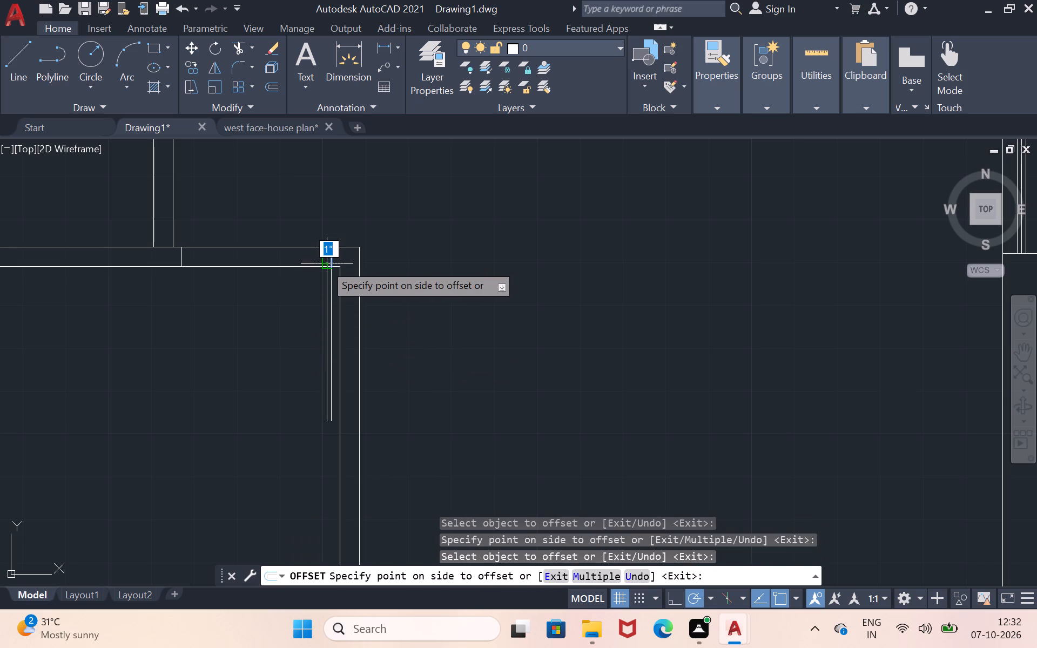
click(325, 264)
key(Return)
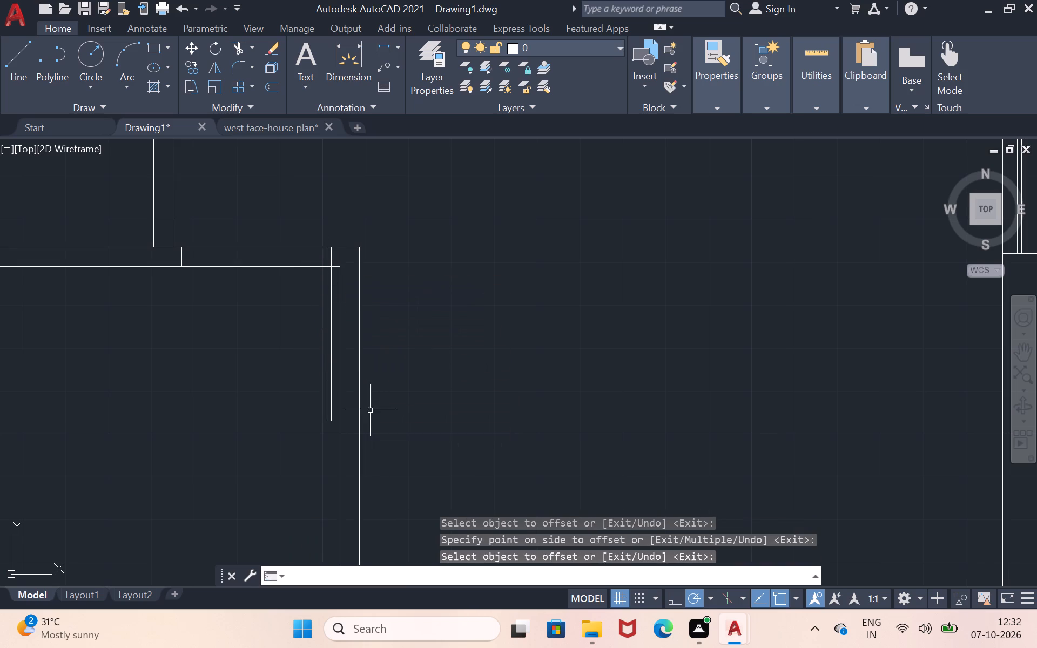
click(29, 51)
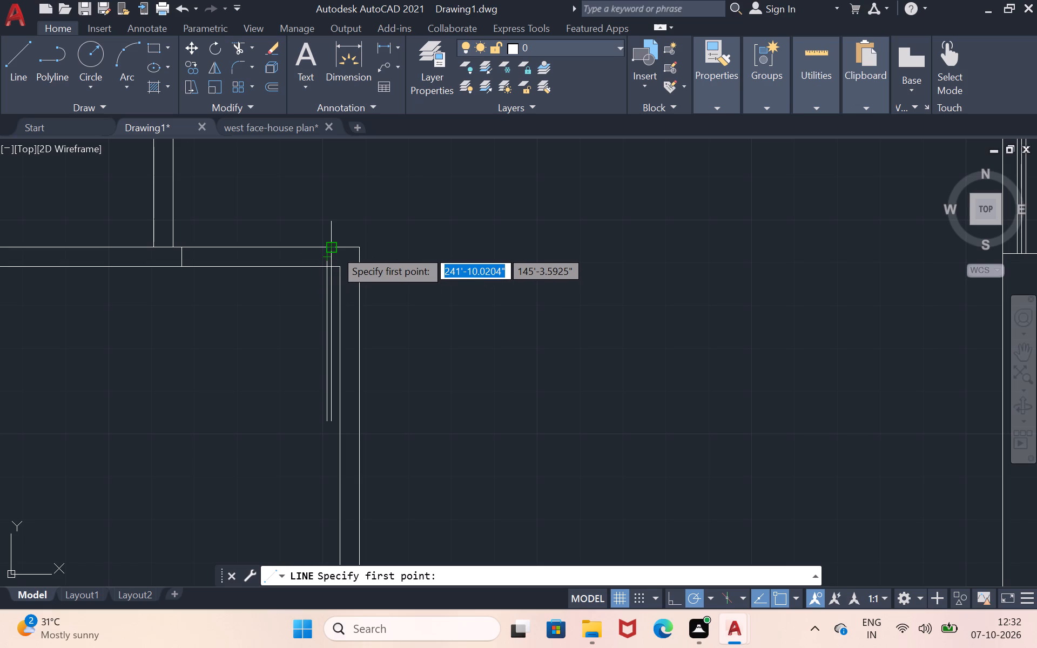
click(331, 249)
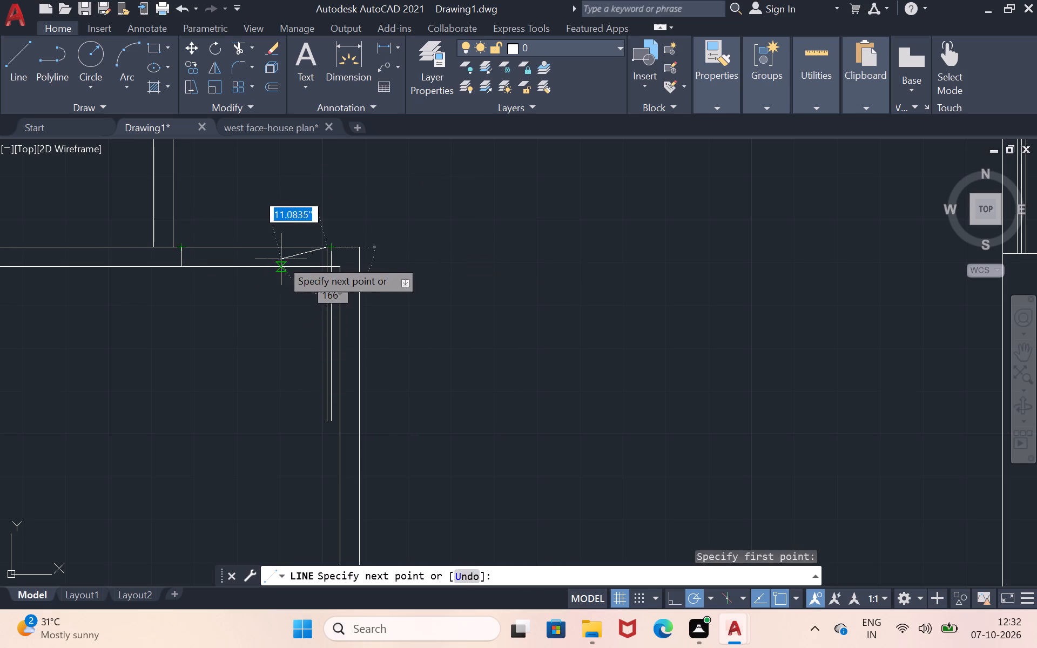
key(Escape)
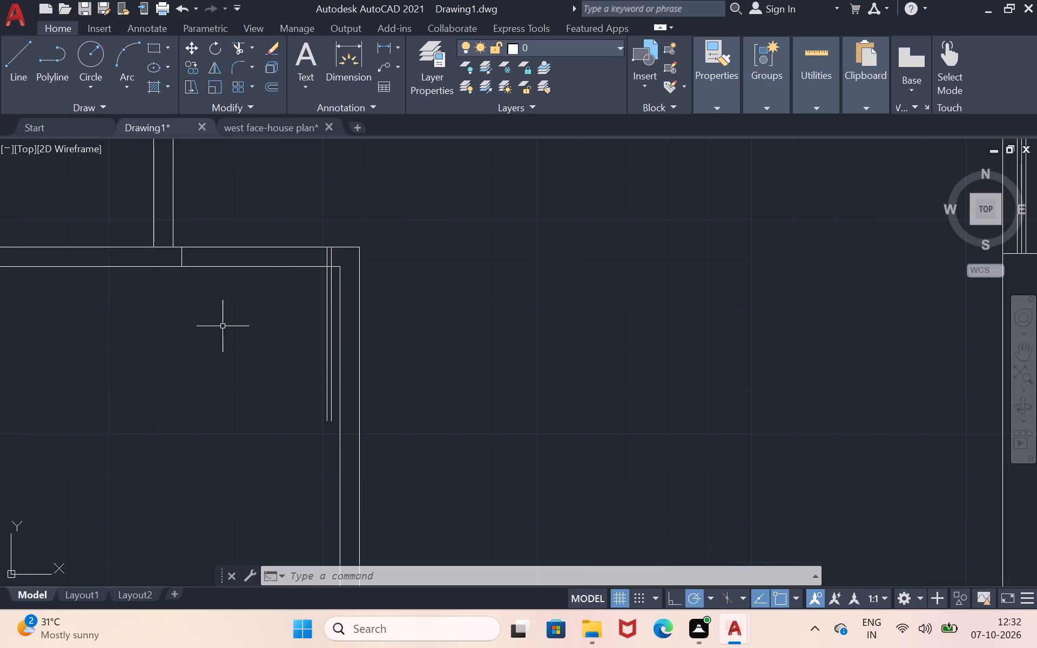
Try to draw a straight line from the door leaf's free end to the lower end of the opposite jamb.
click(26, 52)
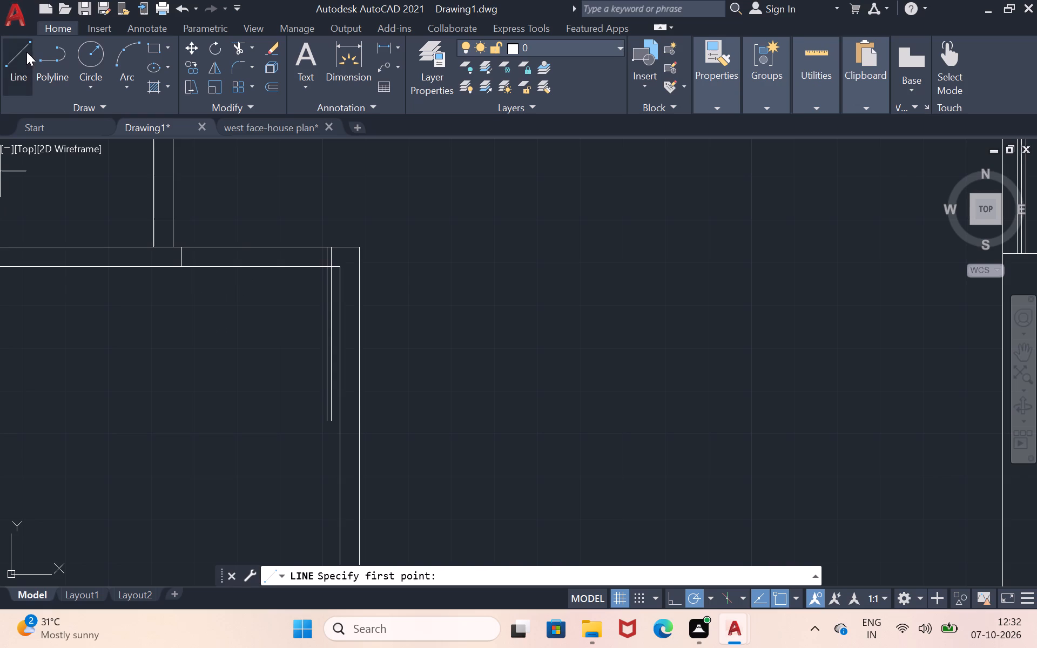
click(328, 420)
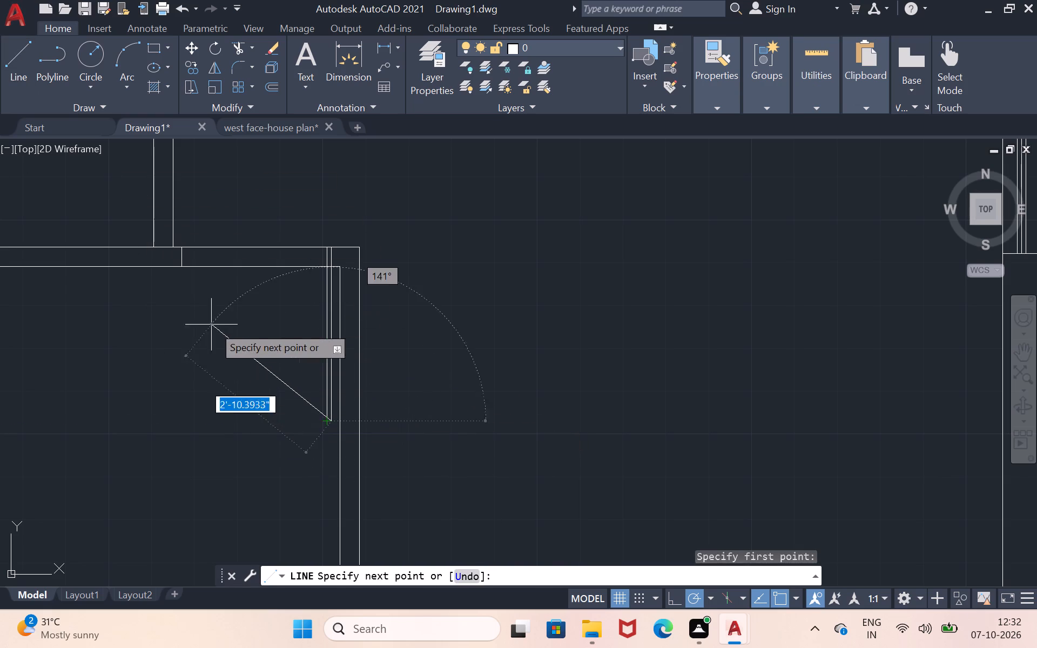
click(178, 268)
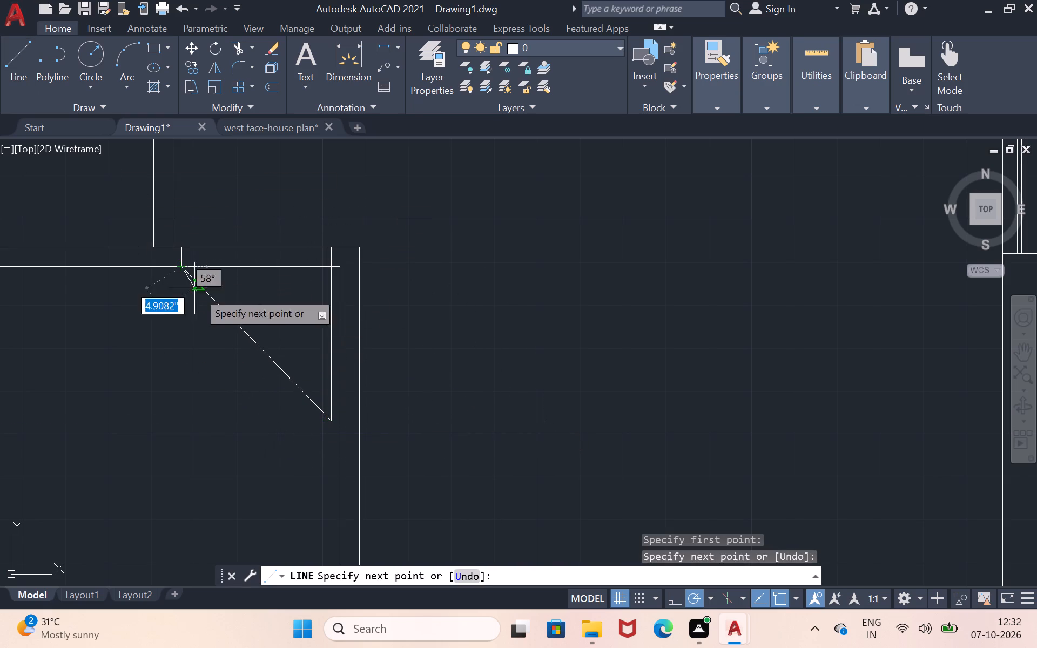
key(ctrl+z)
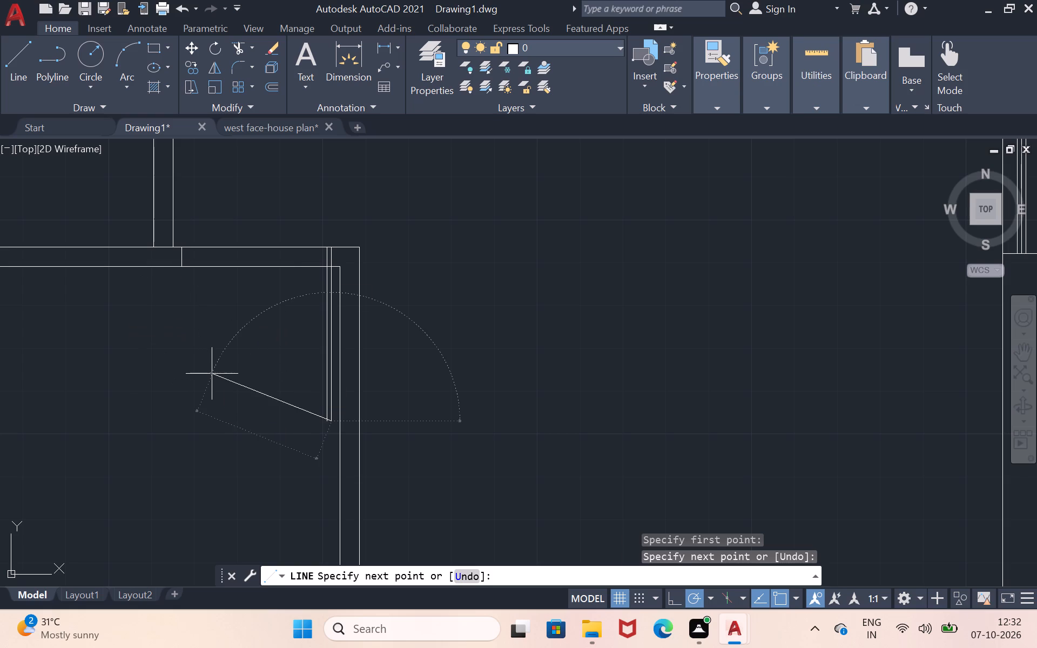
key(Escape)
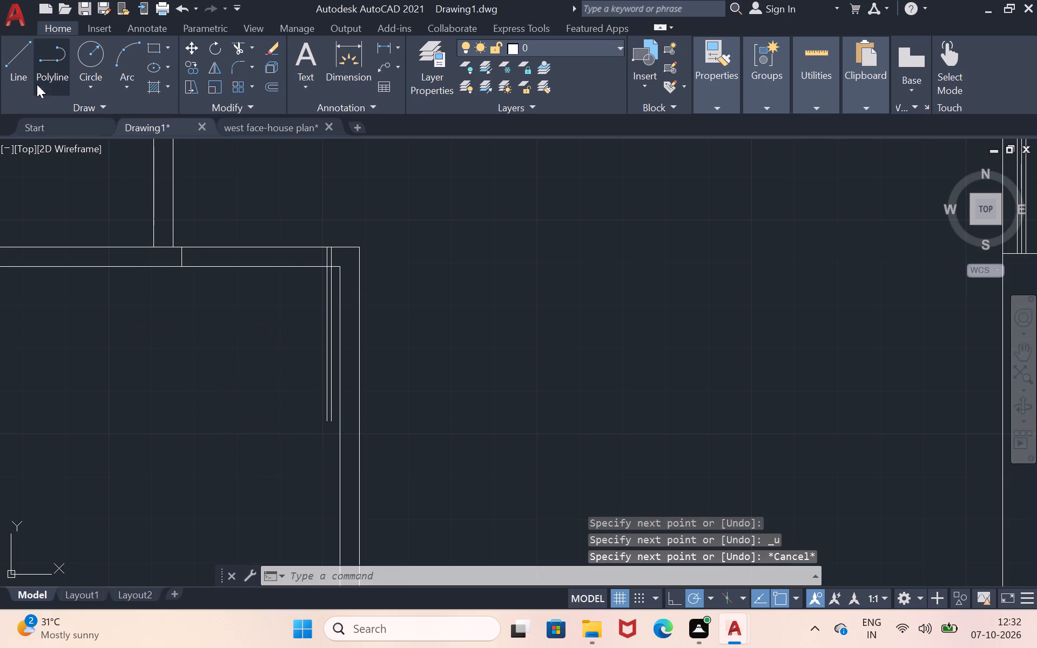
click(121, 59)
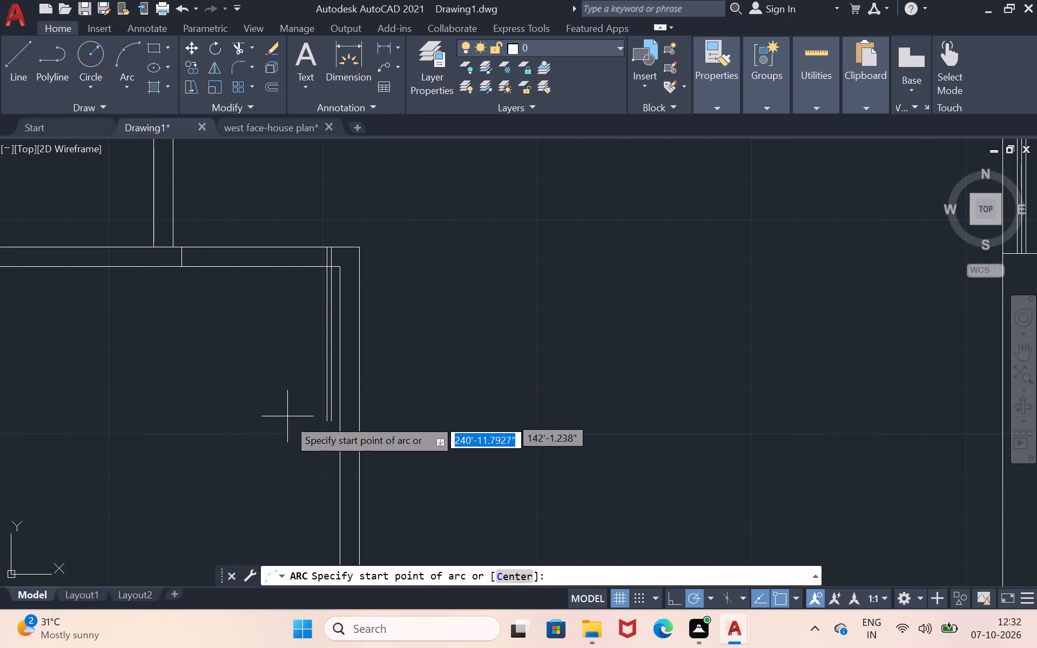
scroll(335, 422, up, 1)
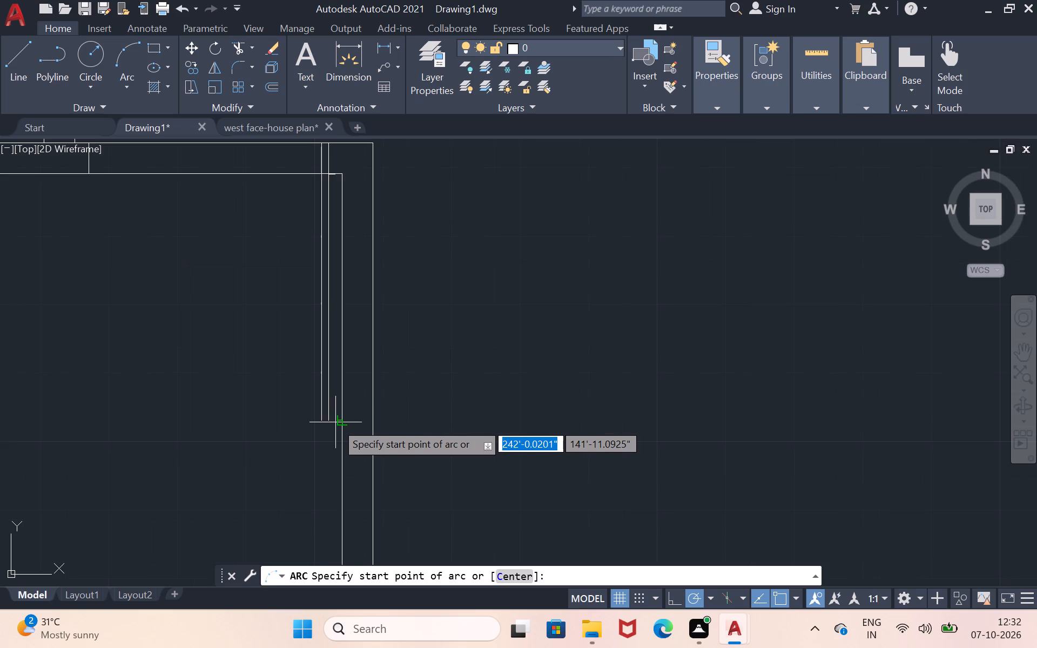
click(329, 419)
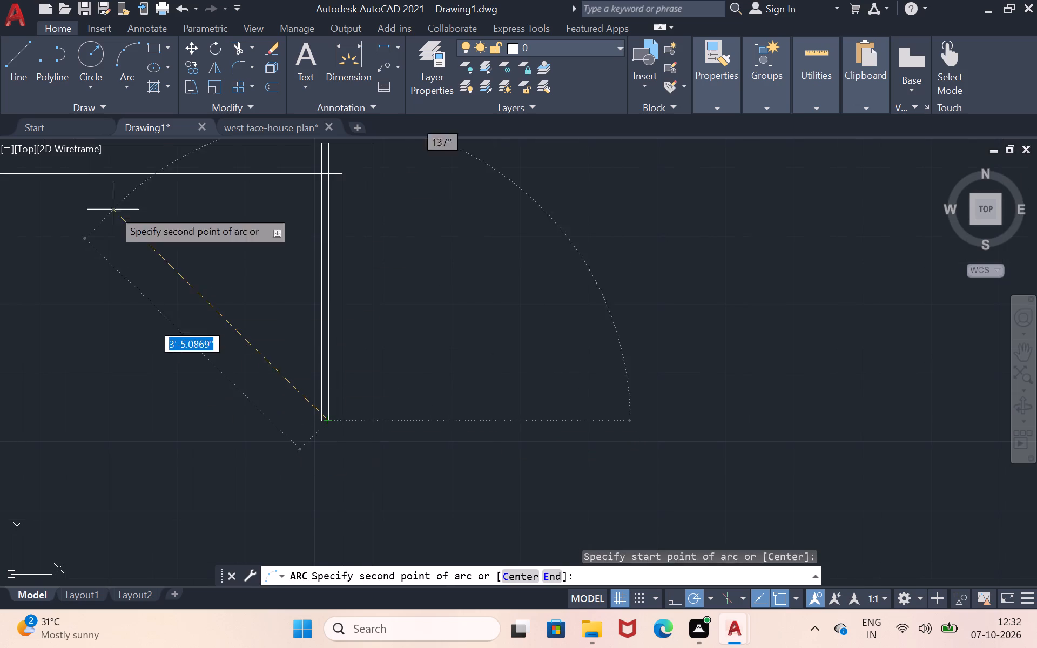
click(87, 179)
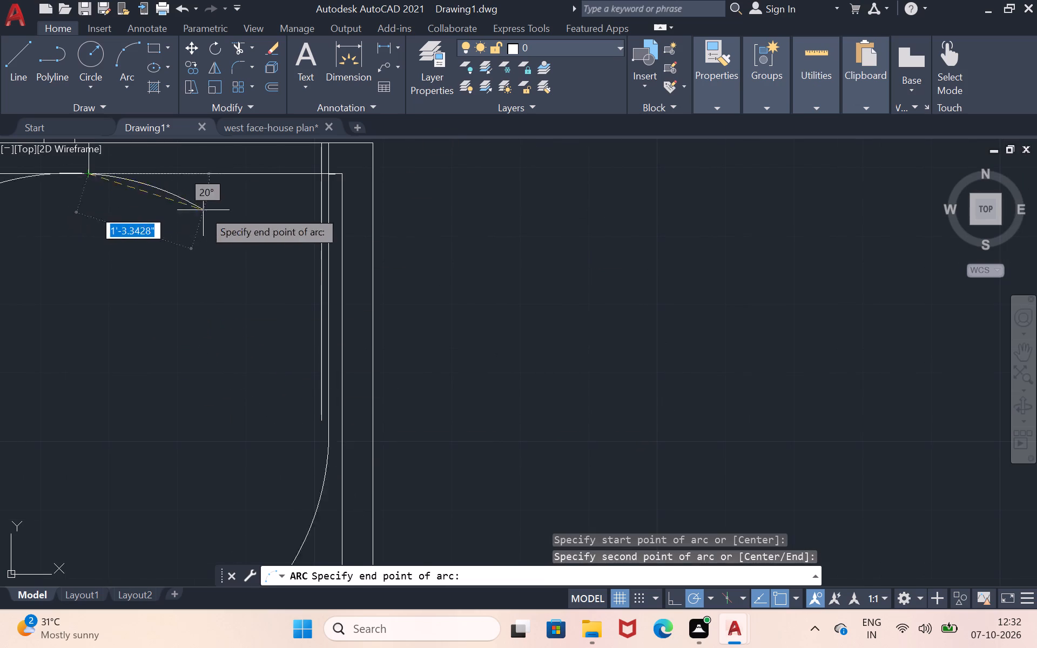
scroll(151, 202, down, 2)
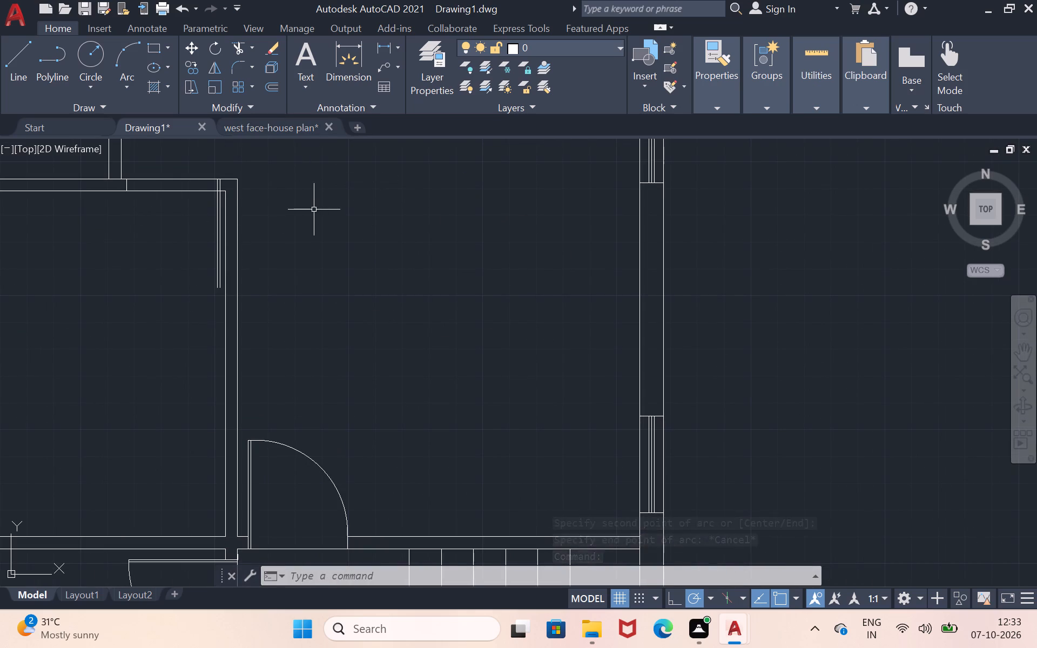
Draw a three-point arc from the leaf's free end through the opposite jamb's lower end, ending about 6'-7" horizontally across from that jamb.
click(1019, 345)
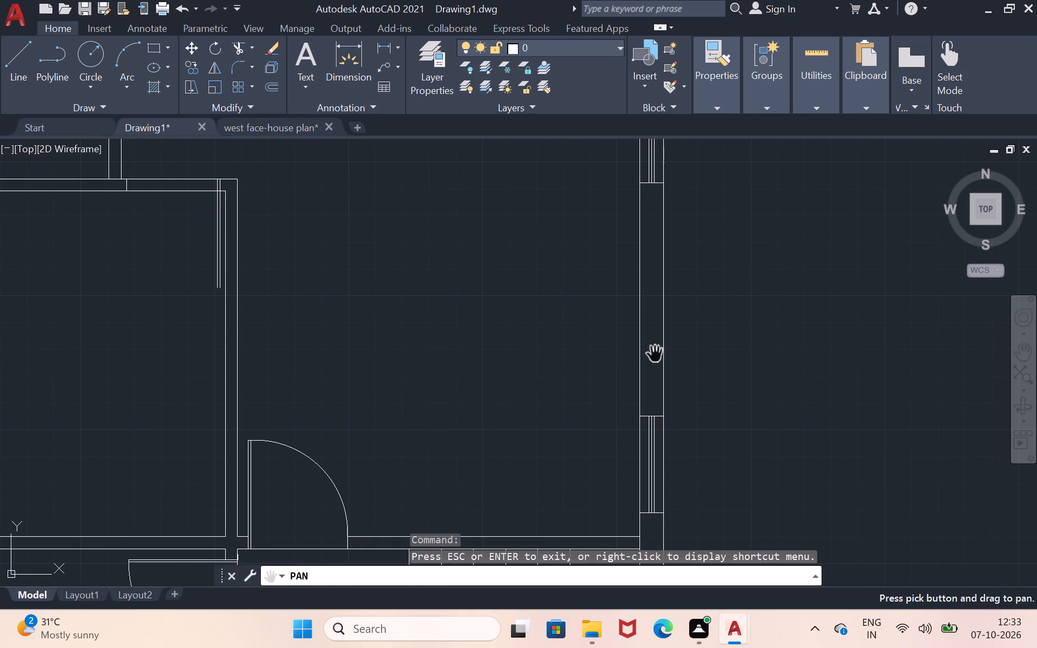
drag(556, 335, 709, 347)
key(Escape)
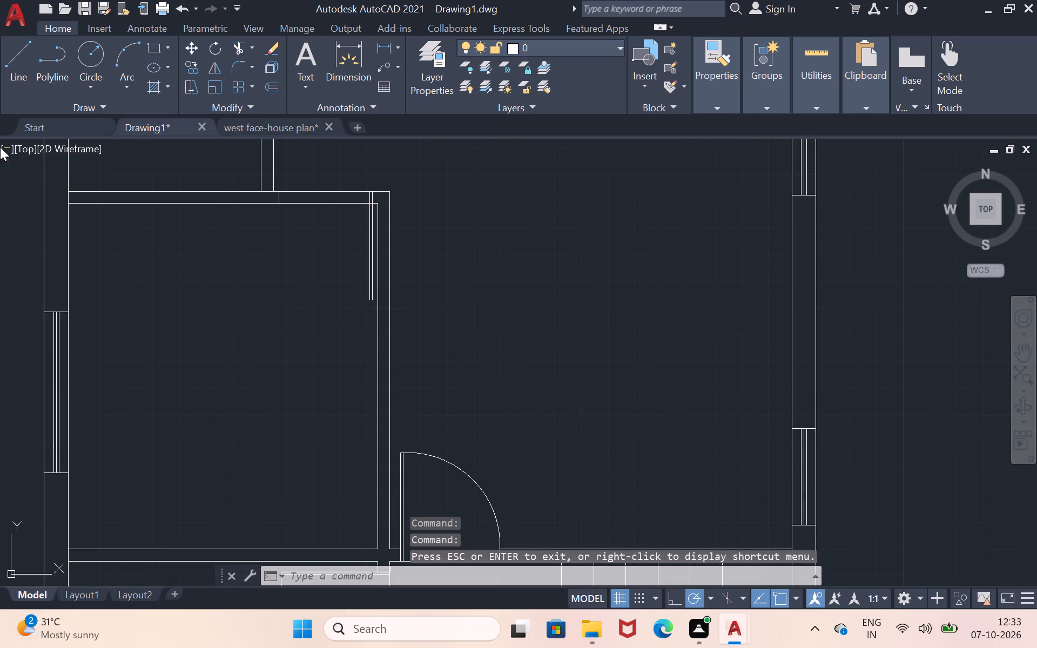
click(112, 50)
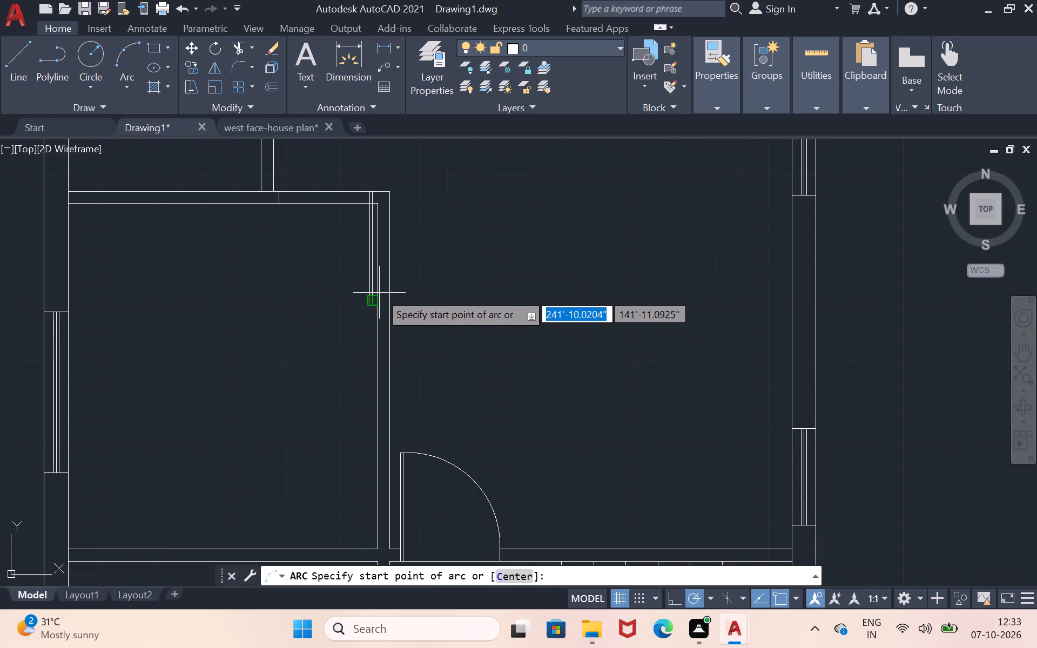
click(375, 300)
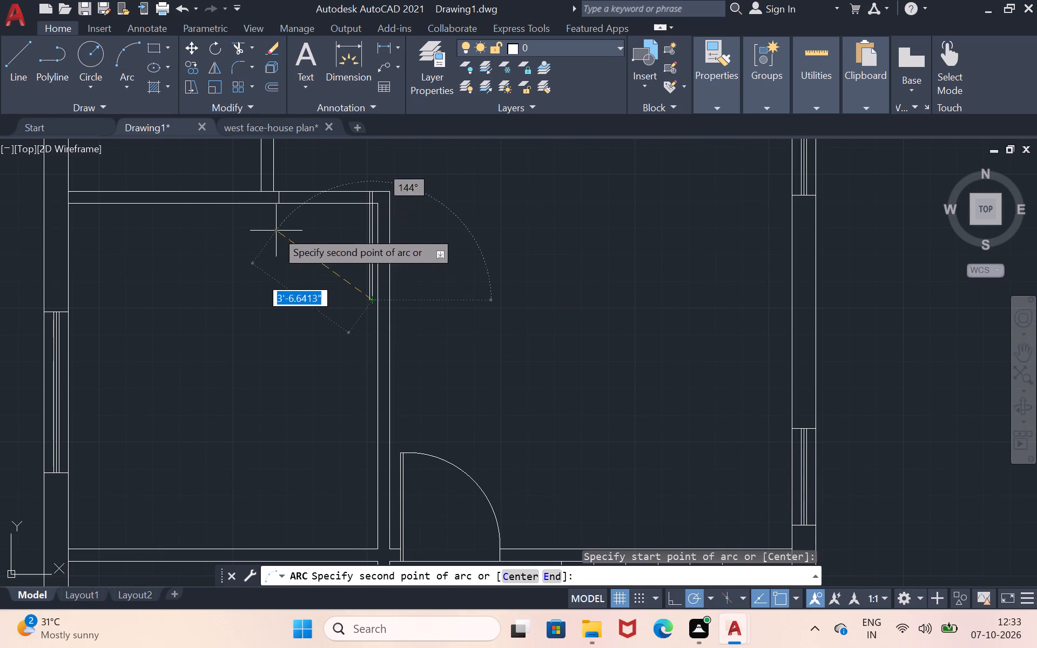
click(276, 208)
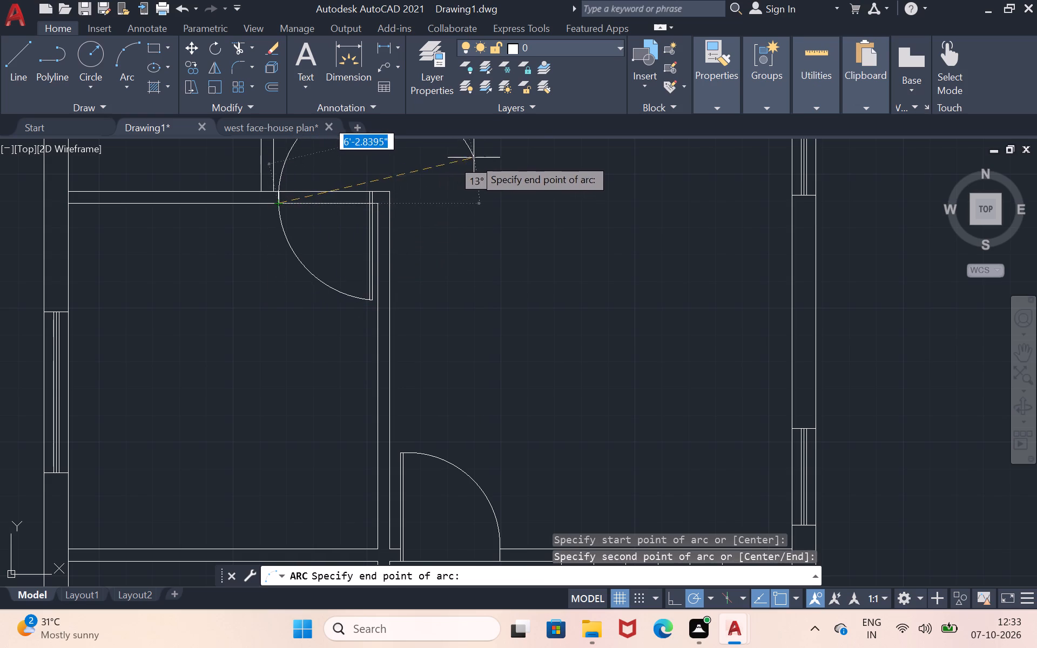
click(490, 201)
Trim the swing arc above the upper wall and within its thickness, keeping the part between jamb and leaf end.
click(237, 49)
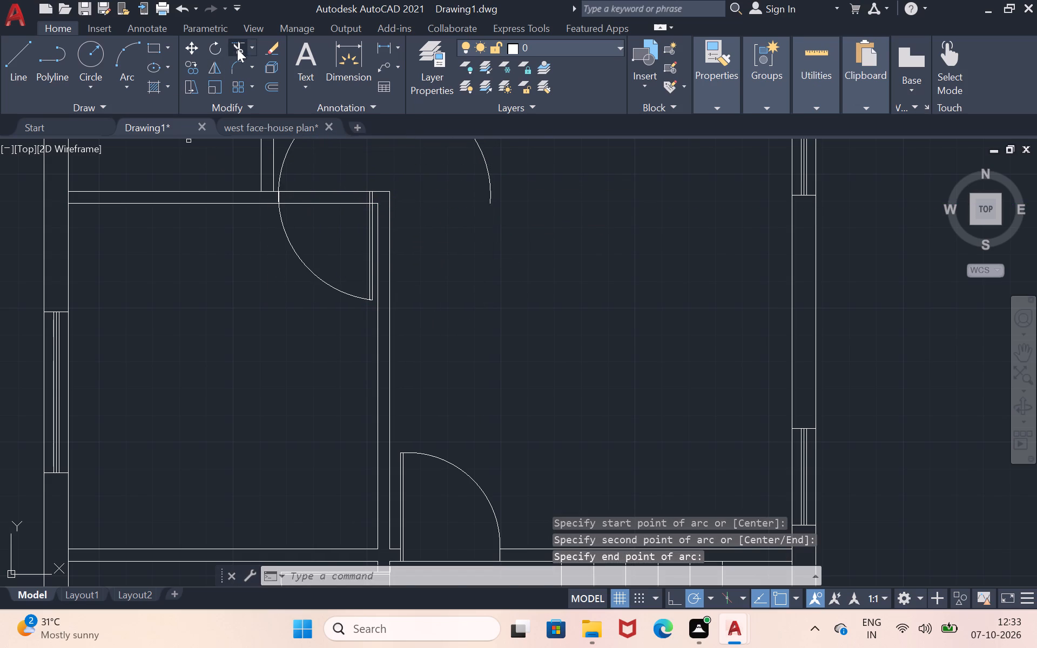
click(284, 161)
scroll(281, 199, up, 1)
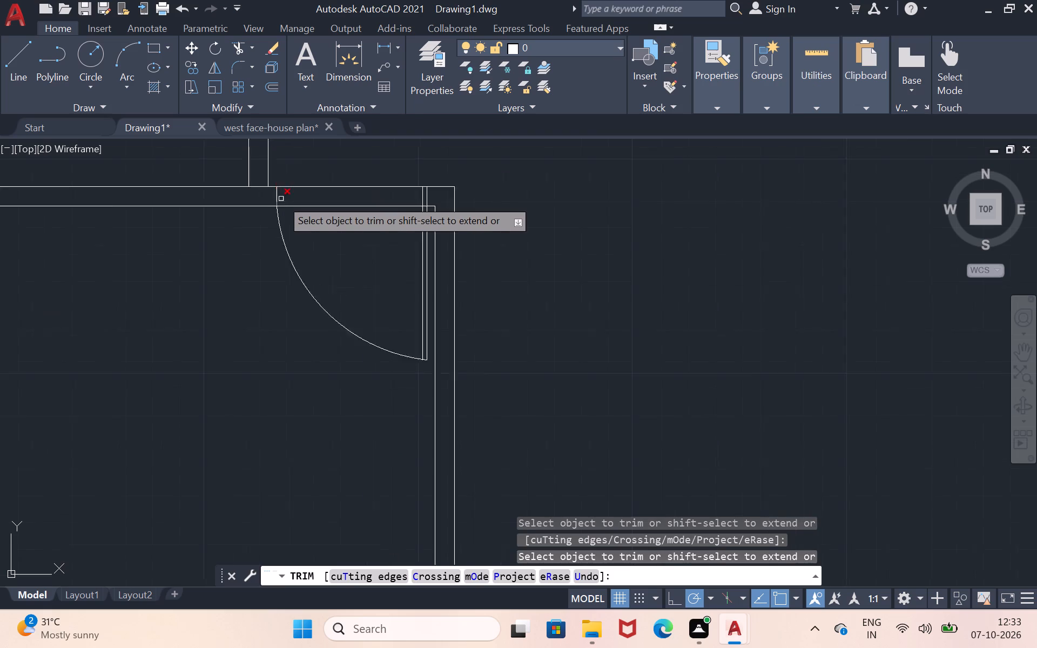
scroll(281, 199, up, 2)
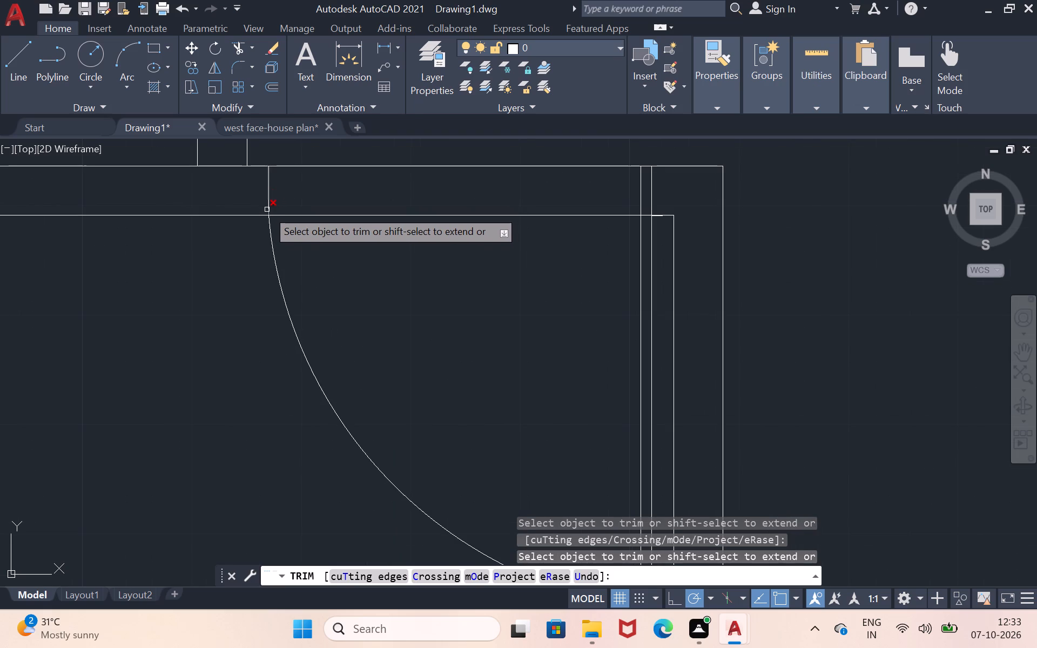
click(267, 210)
Trim the inner door leaf line's short overshoot below the swing arc at the leaf's free end.
scroll(438, 345, down, 2)
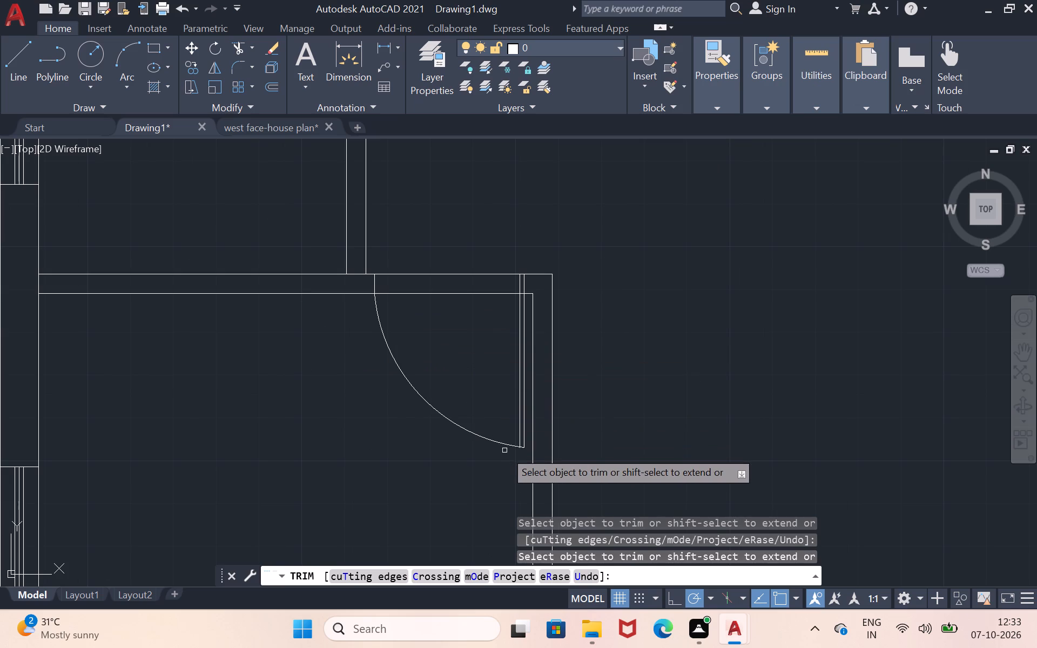
scroll(517, 384, up, 2)
scroll(524, 395, down, 1)
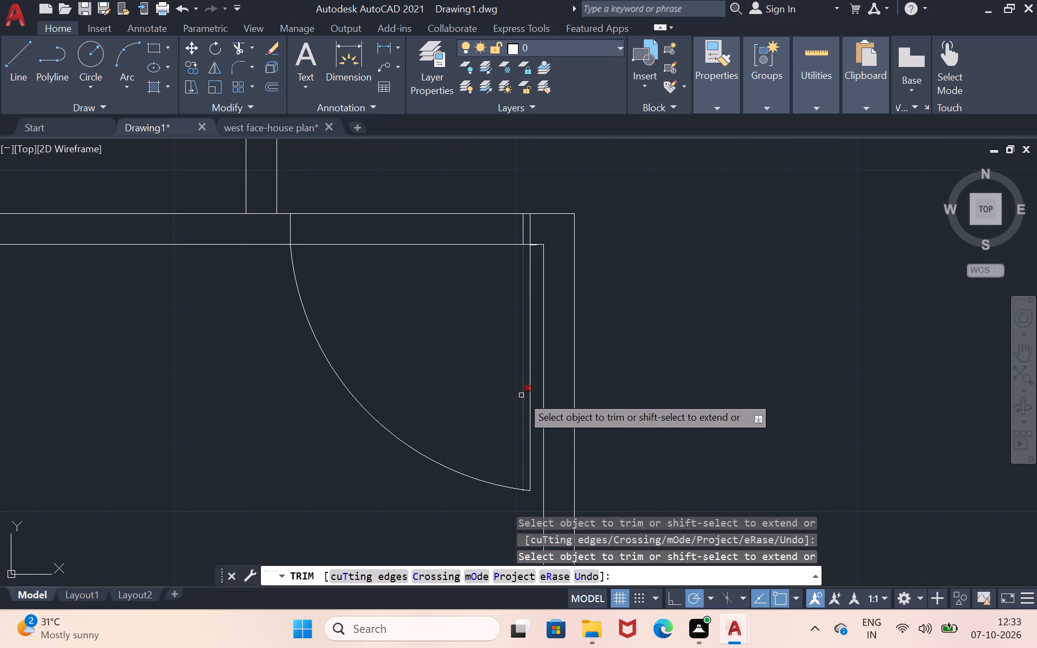
scroll(509, 513, up, 2)
scroll(543, 484, up, 2)
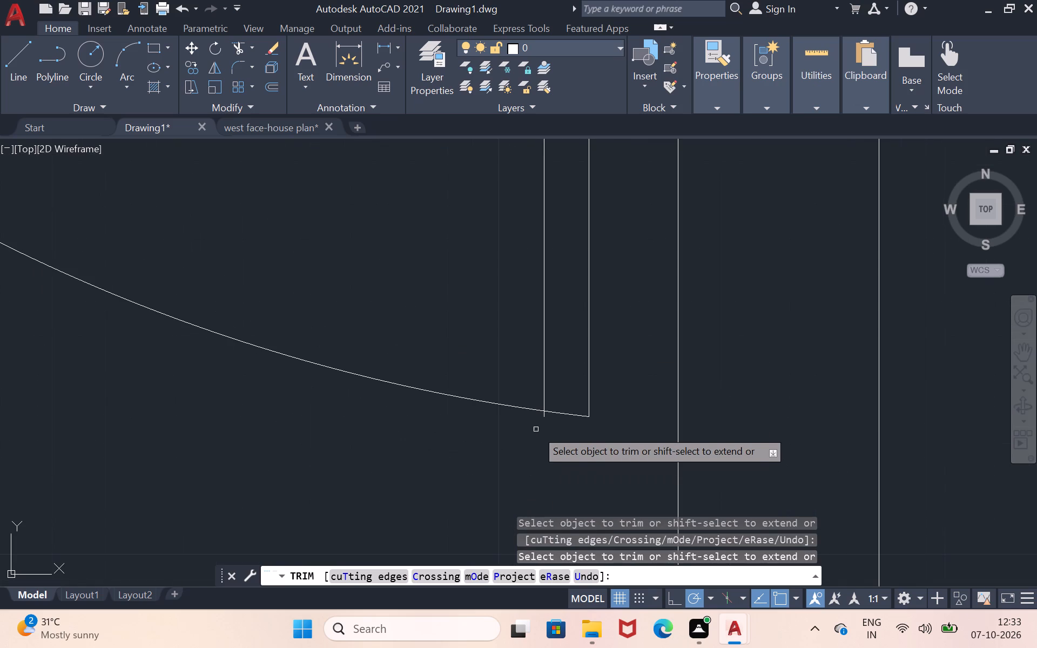
click(544, 418)
scroll(544, 294, down, 2)
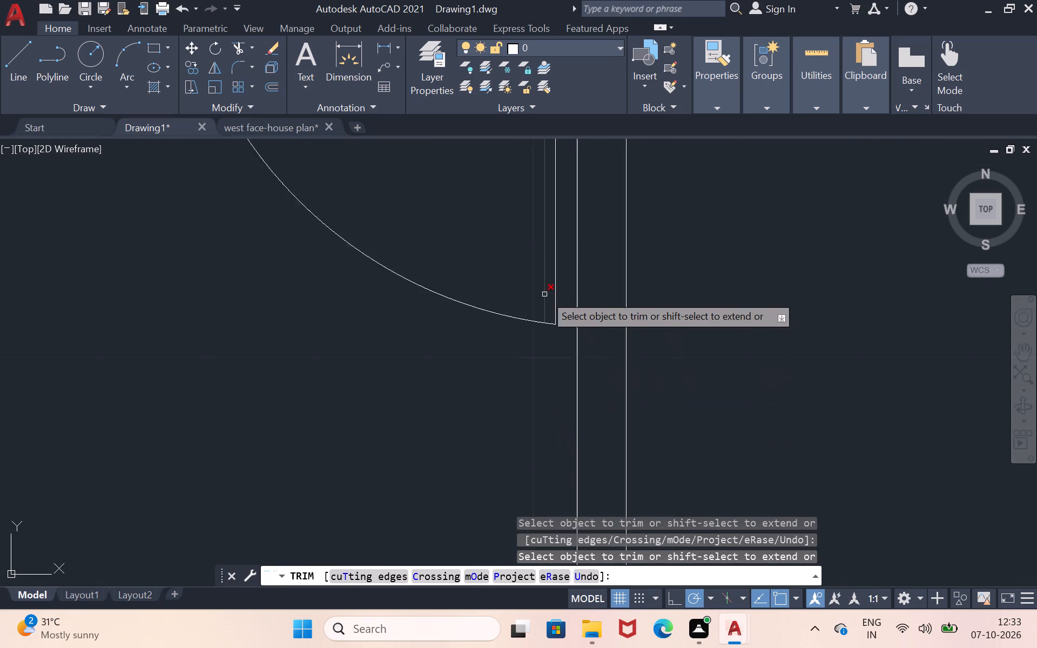
Trim the wall's lower line across the door opening between the jambs, including the piece between the two leaf lines.
scroll(544, 294, down, 2)
scroll(523, 464, down, 3)
scroll(534, 347, up, 4)
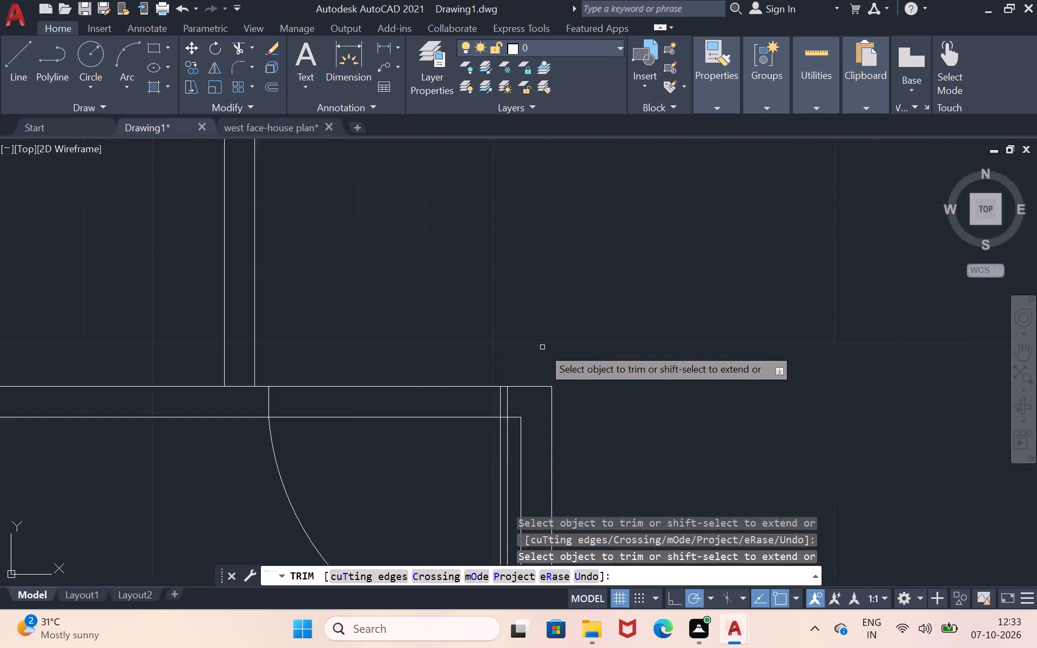
click(453, 451)
drag(453, 451, 454, 496)
click(455, 470)
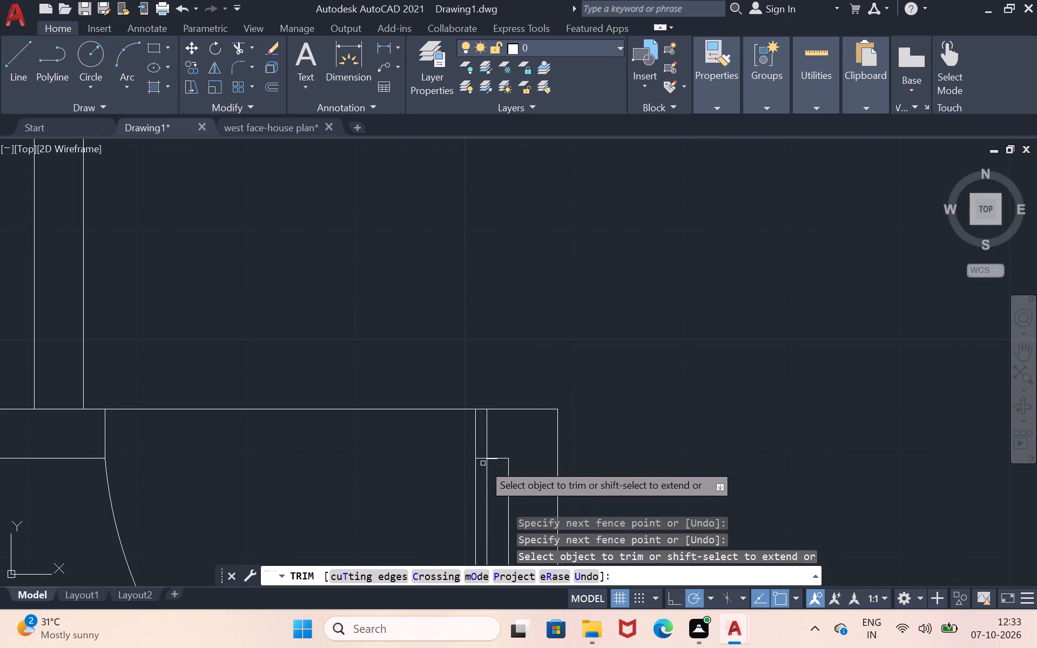
click(483, 463)
click(483, 452)
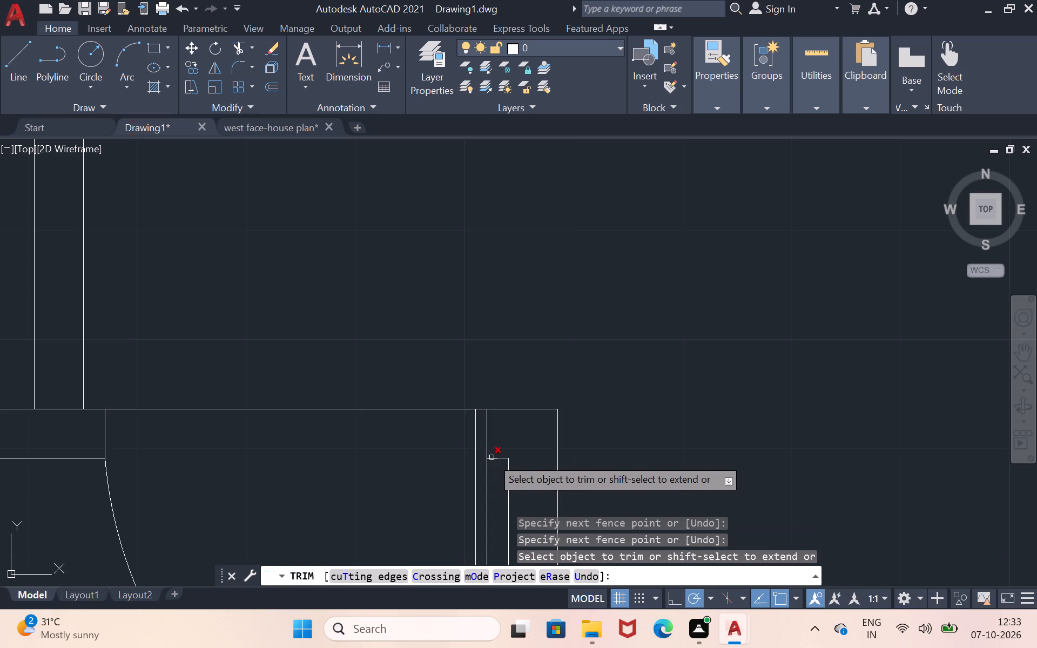
click(491, 458)
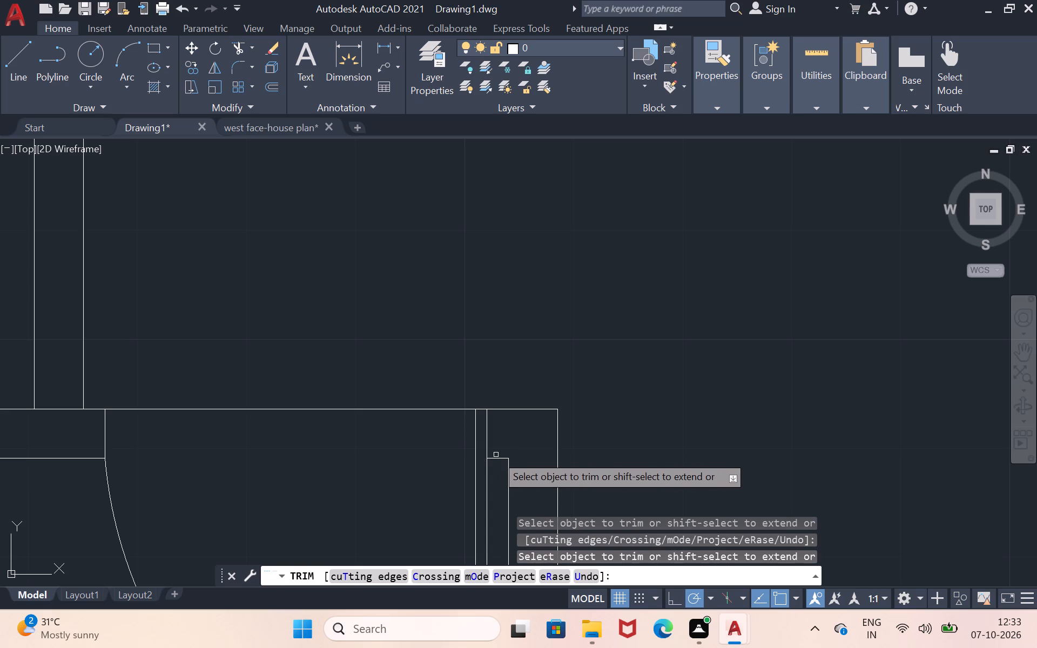
Examine the floor plan around the kitchen partition and the toilet walls, where door openings are still missing.
scroll(494, 359, down, 3)
scroll(643, 436, down, 2)
scroll(674, 494, down, 3)
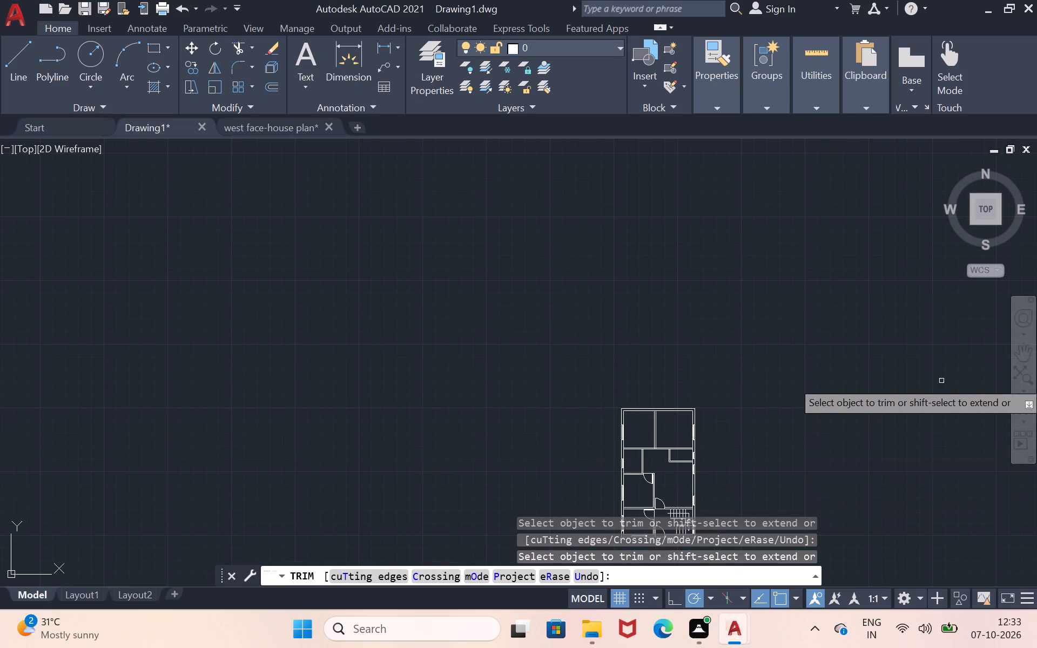
click(1018, 358)
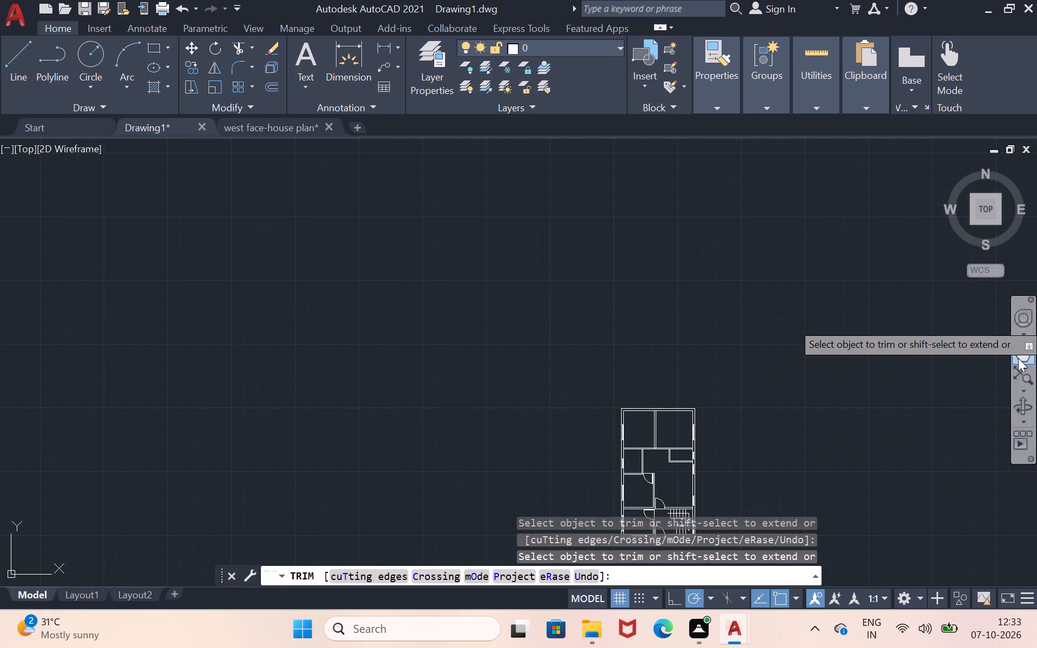
drag(802, 452, 680, 287)
drag(713, 404, 546, 379)
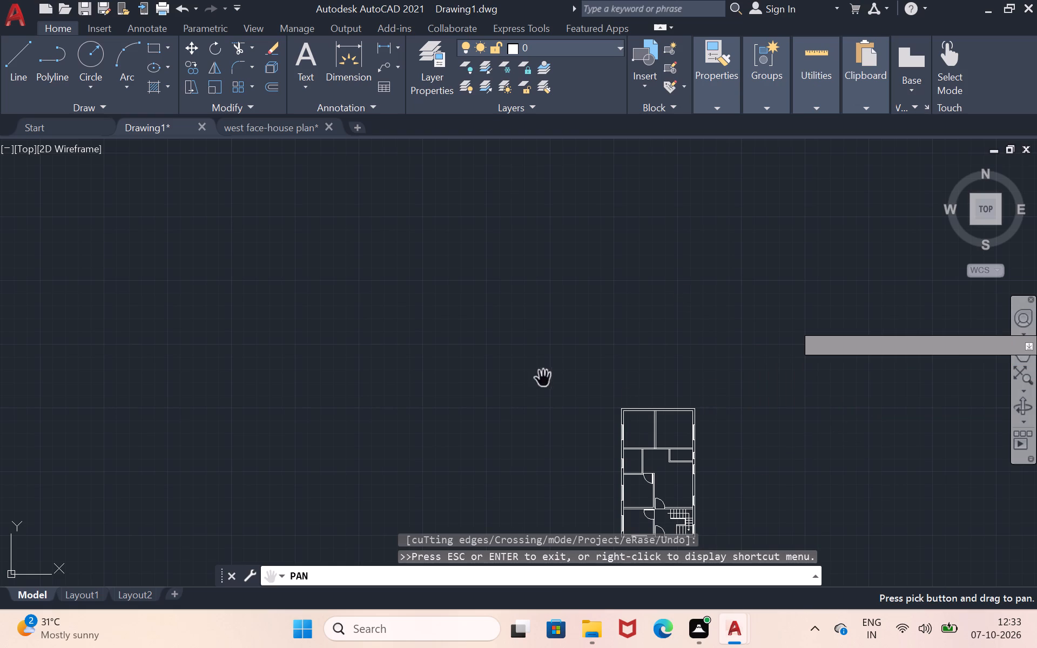
scroll(867, 509, down, 1)
scroll(708, 400, up, 3)
drag(116, 272, 117, 272)
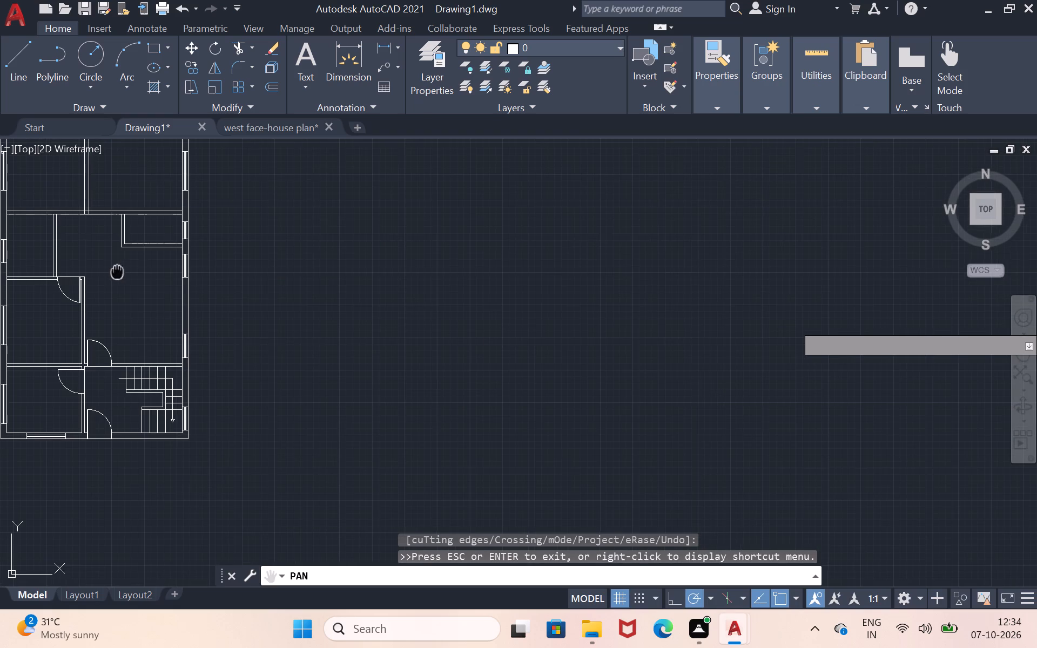
drag(117, 272, 360, 347)
scroll(362, 351, up, 2)
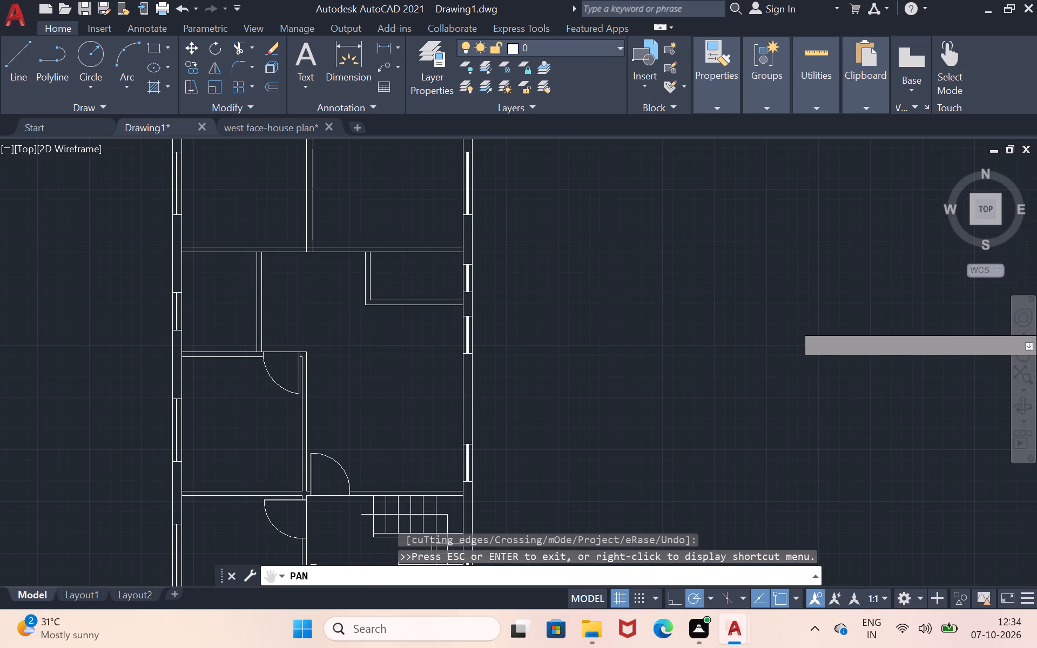
drag(362, 351, 417, 325)
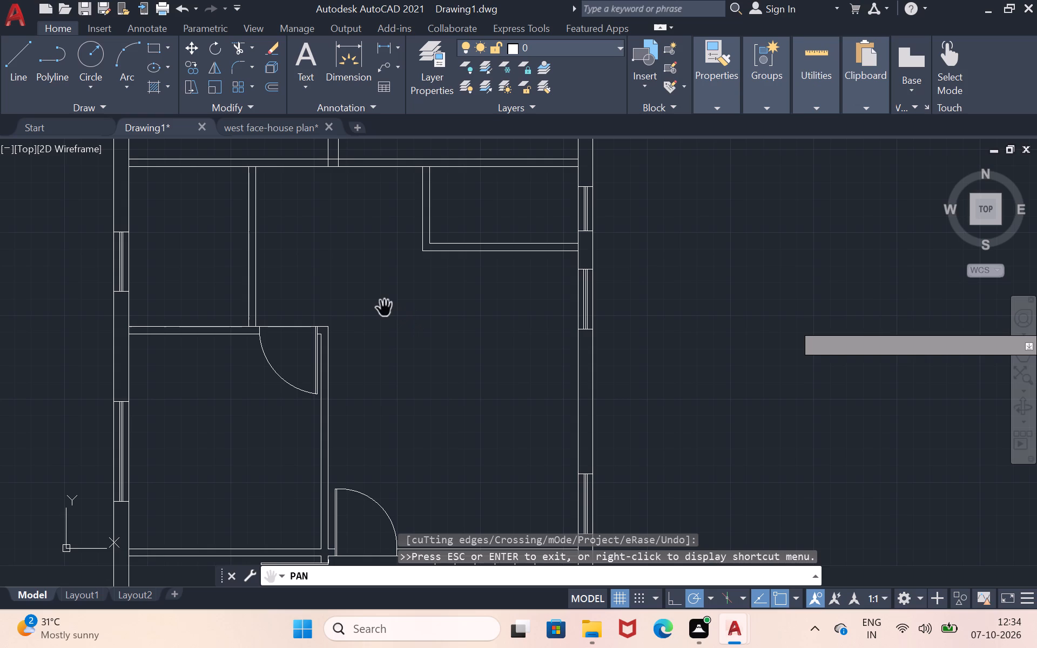
click(2, 65)
Measure around the kitchen partition's opening with Quick measure in the west face-house plan drawing, and return to Drawing1.
click(287, 121)
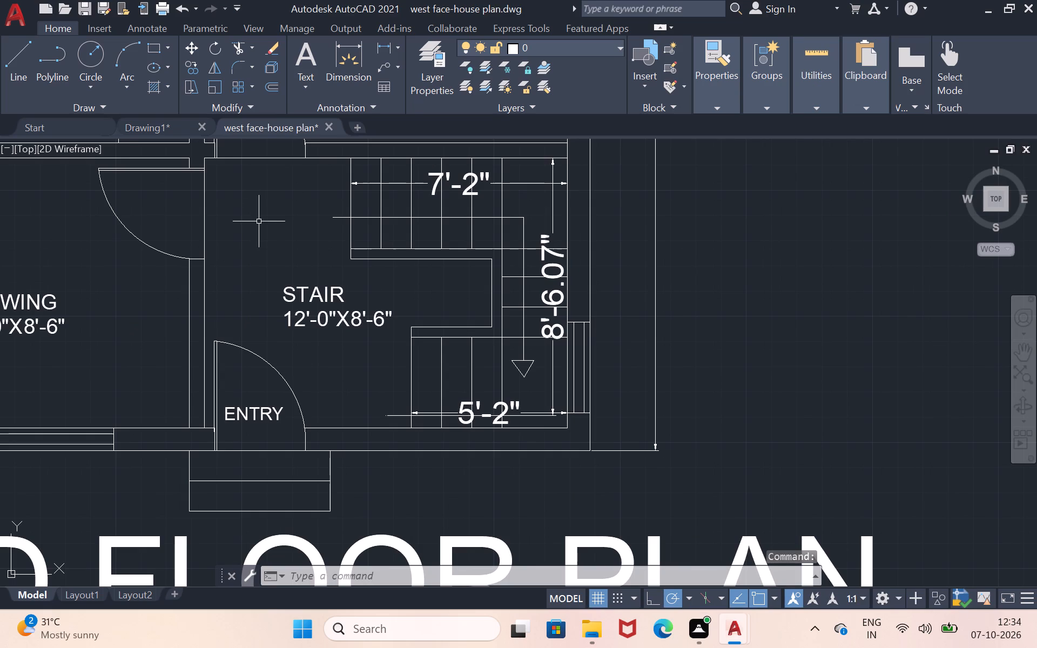
scroll(244, 212, down, 2)
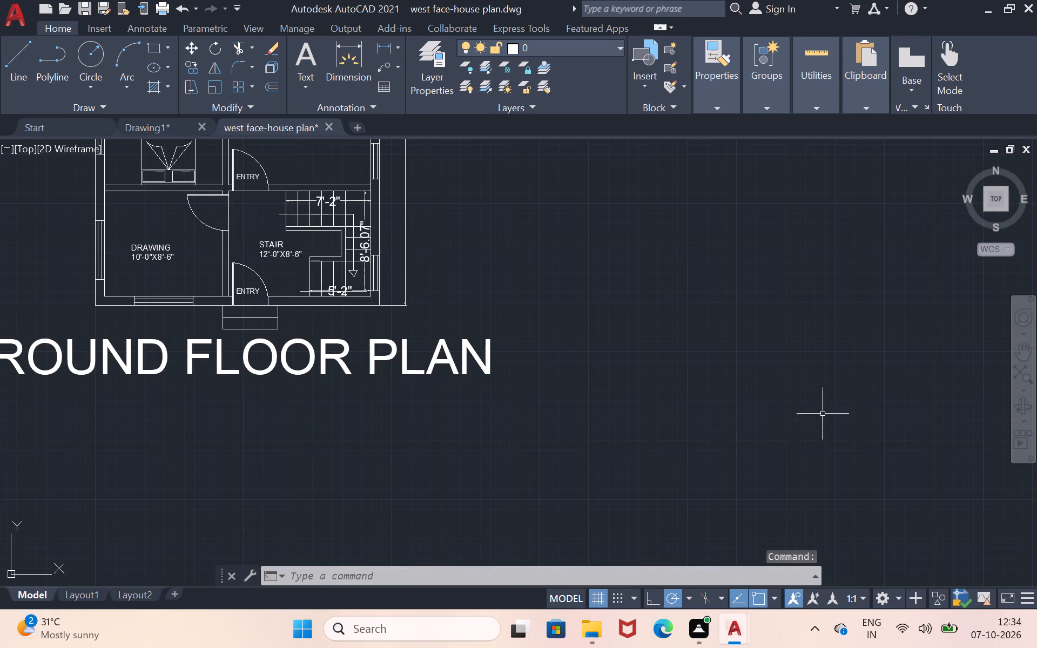
click(1029, 347)
drag(354, 215, 428, 408)
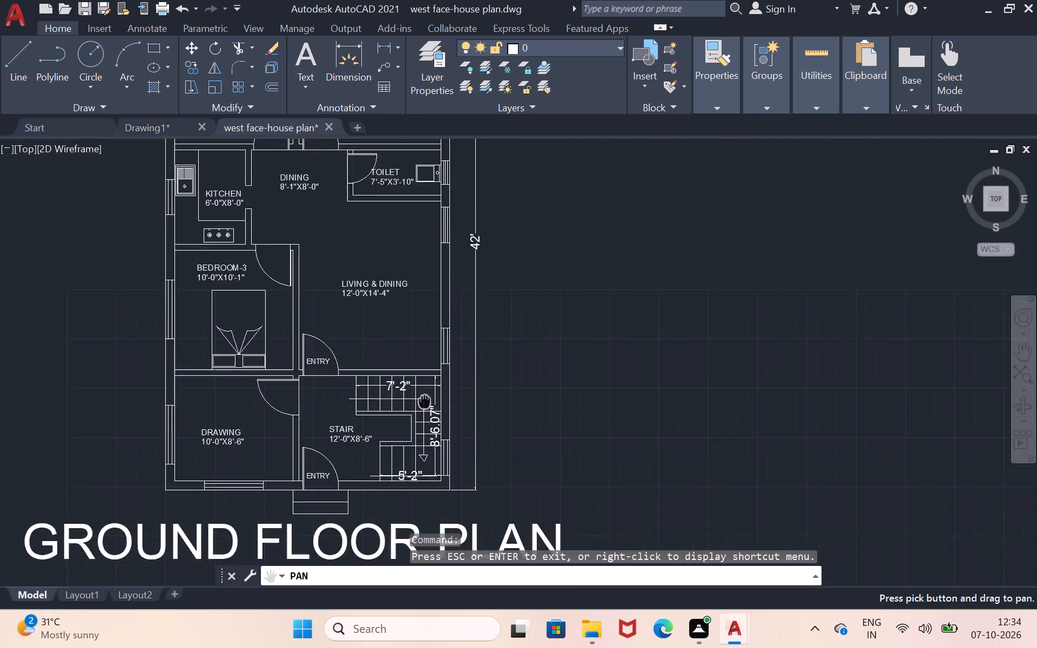
drag(428, 408, 446, 456)
scroll(288, 286, up, 2)
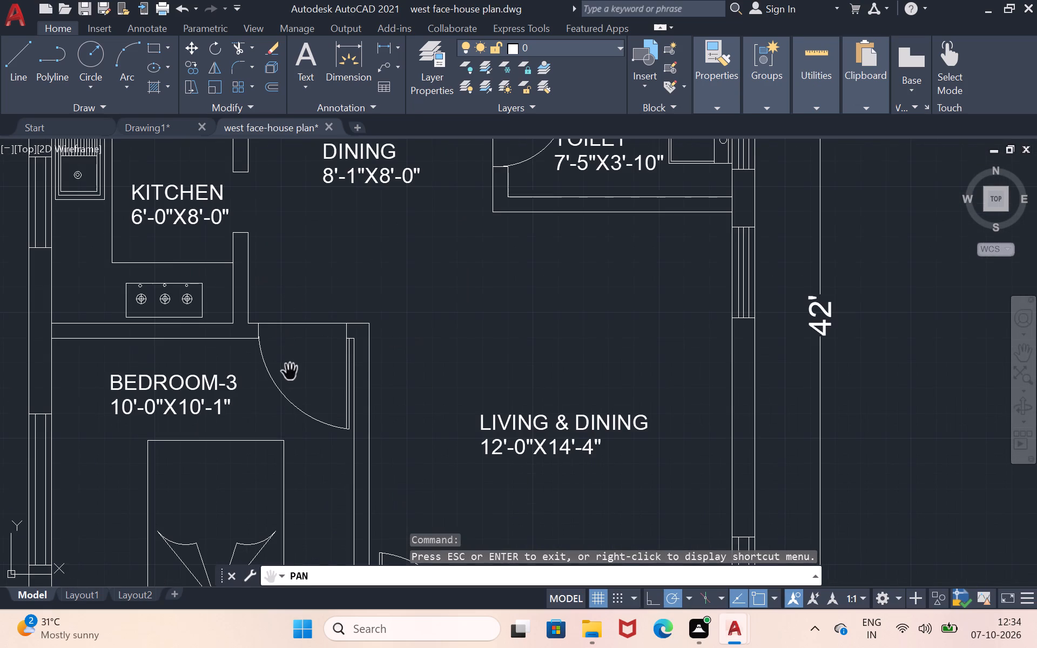
scroll(291, 380, up, 1)
scroll(292, 279, down, 1)
drag(293, 262, 293, 264)
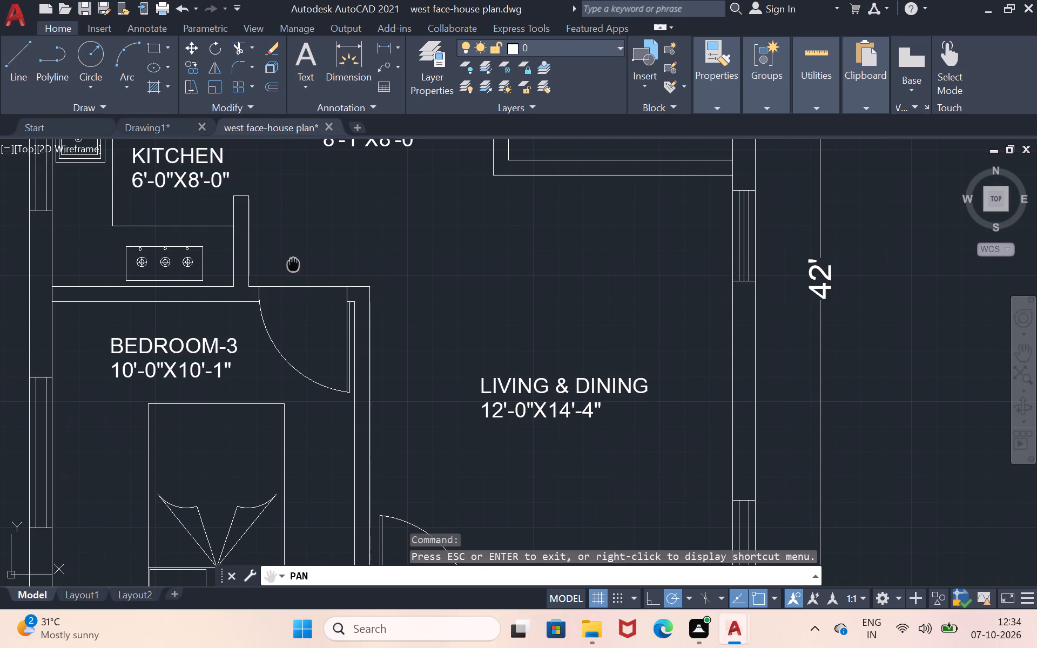
drag(293, 264, 281, 360)
drag(29, 234, 34, 244)
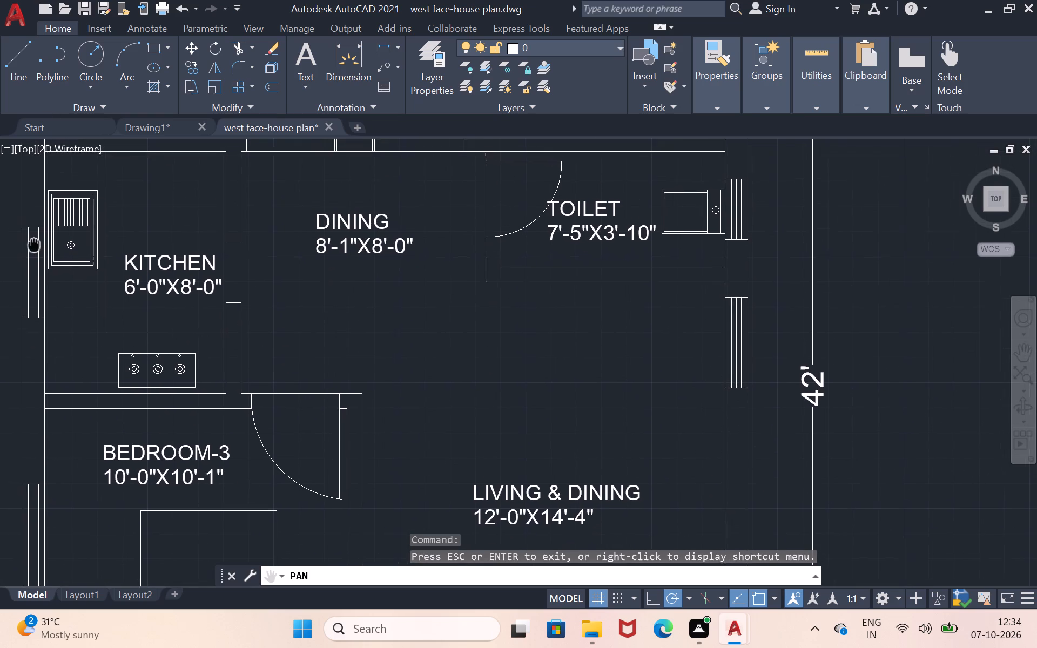
drag(34, 244, 38, 265)
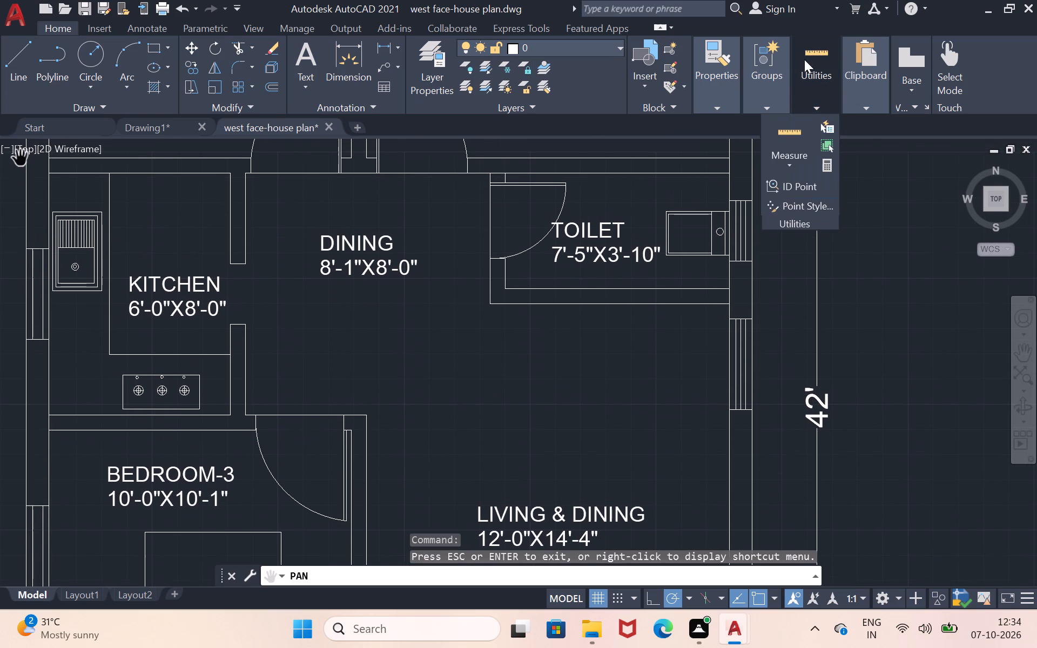
click(806, 60)
click(800, 147)
click(798, 141)
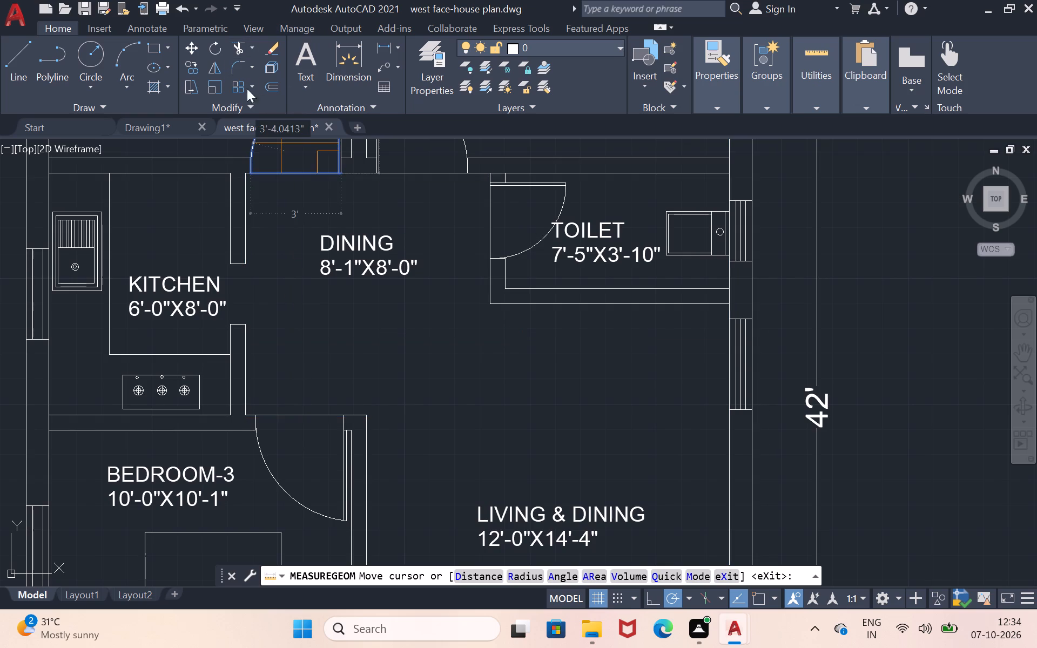
double_click(179, 125)
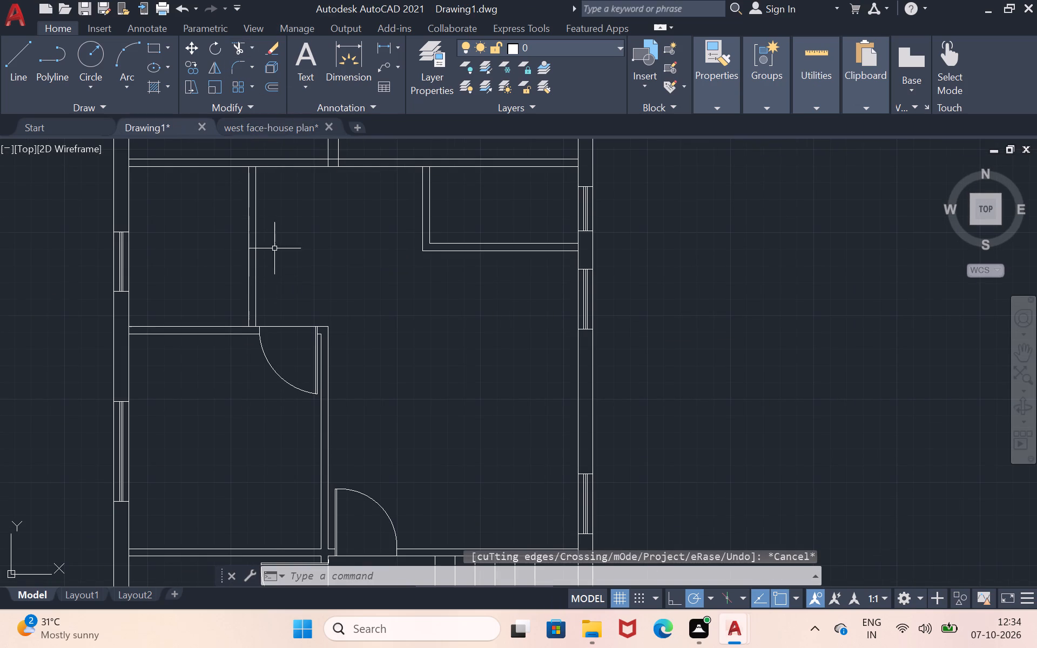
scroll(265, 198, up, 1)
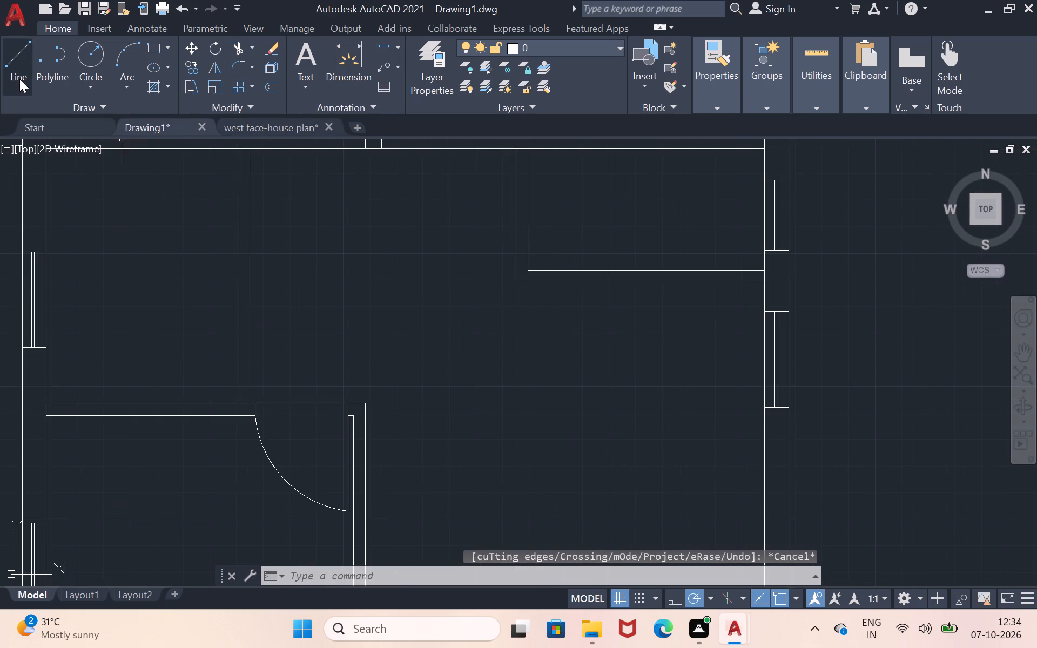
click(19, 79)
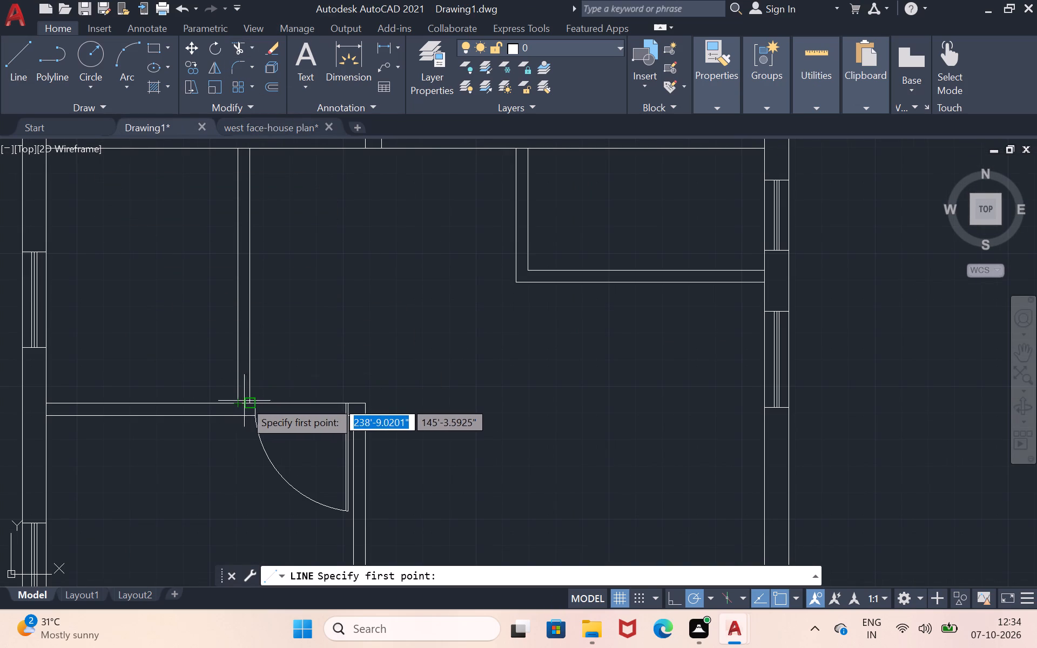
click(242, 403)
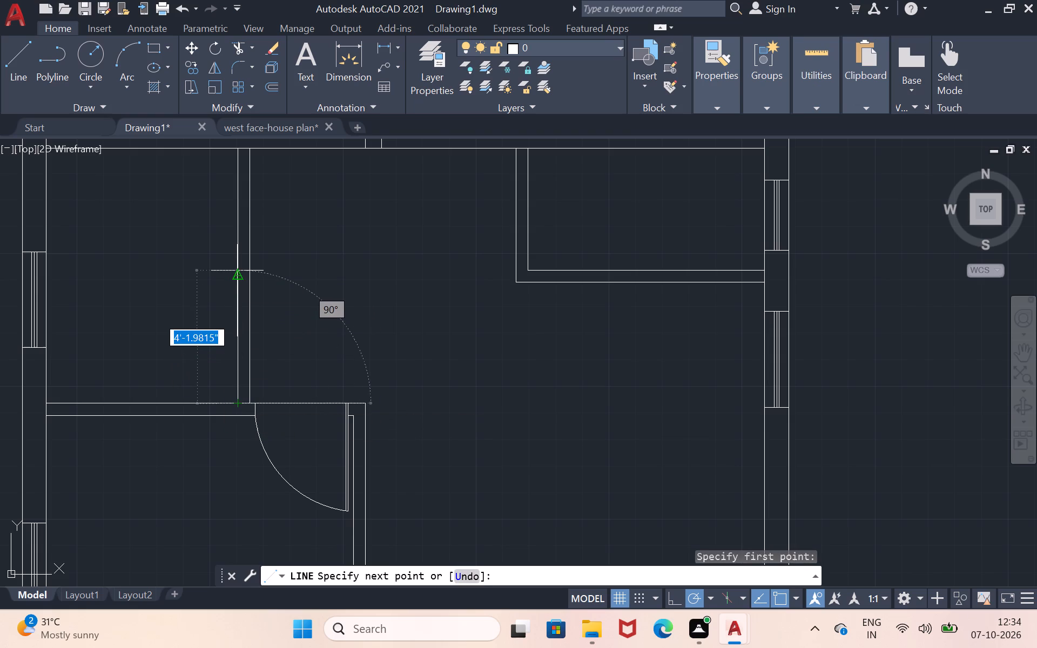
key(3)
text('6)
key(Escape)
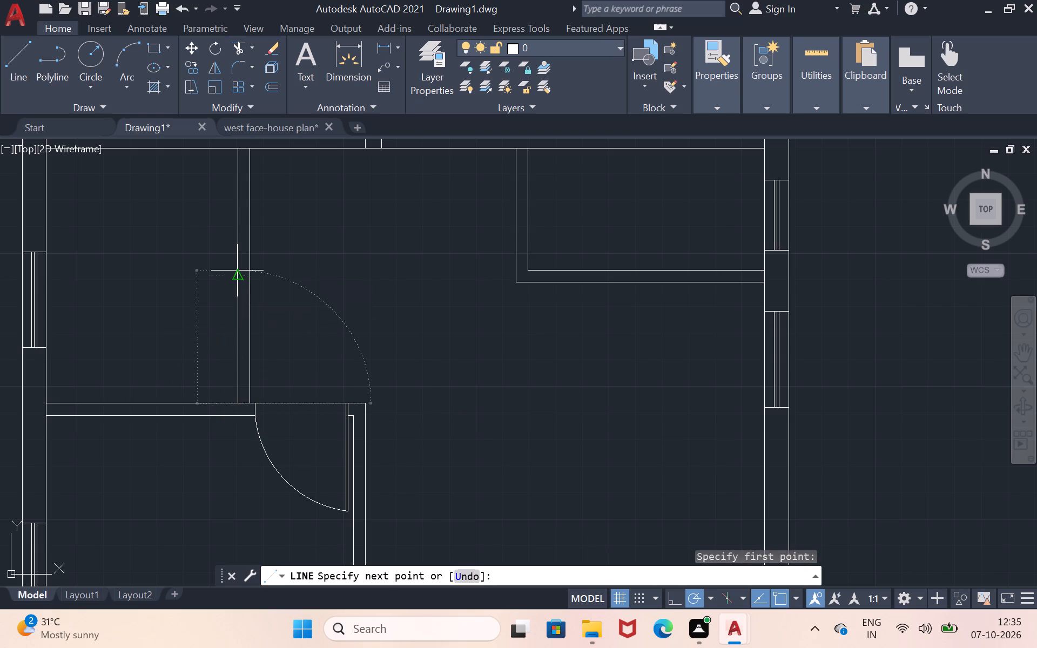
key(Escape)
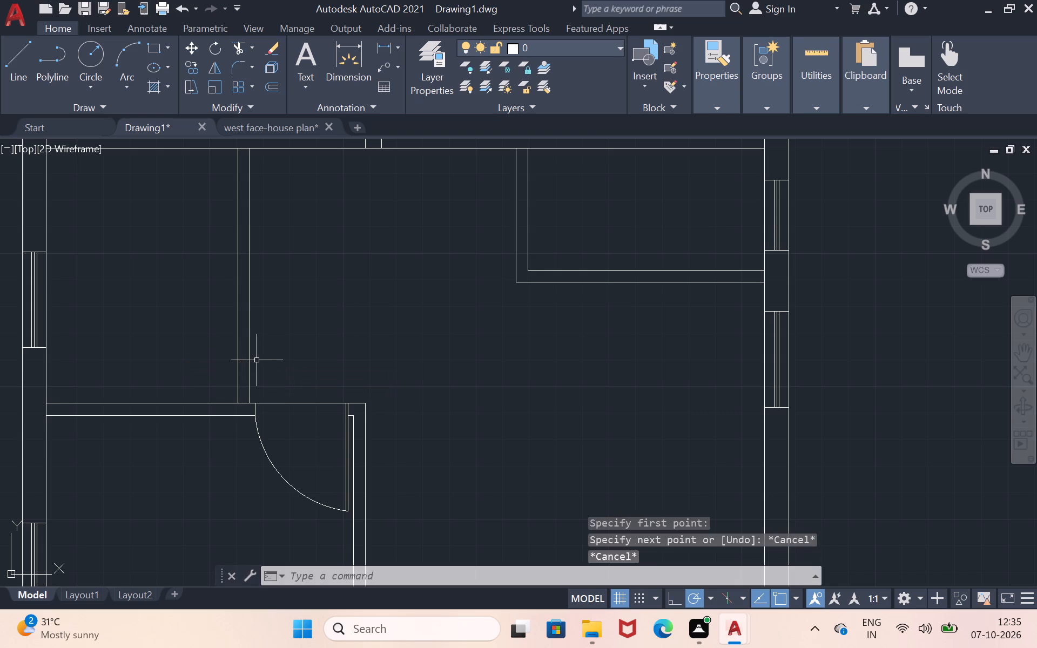
Draw a line 3'6" down the kitchen partition's dining-side face from its top end, then across the wall as the opening's upper jamb.
click(14, 72)
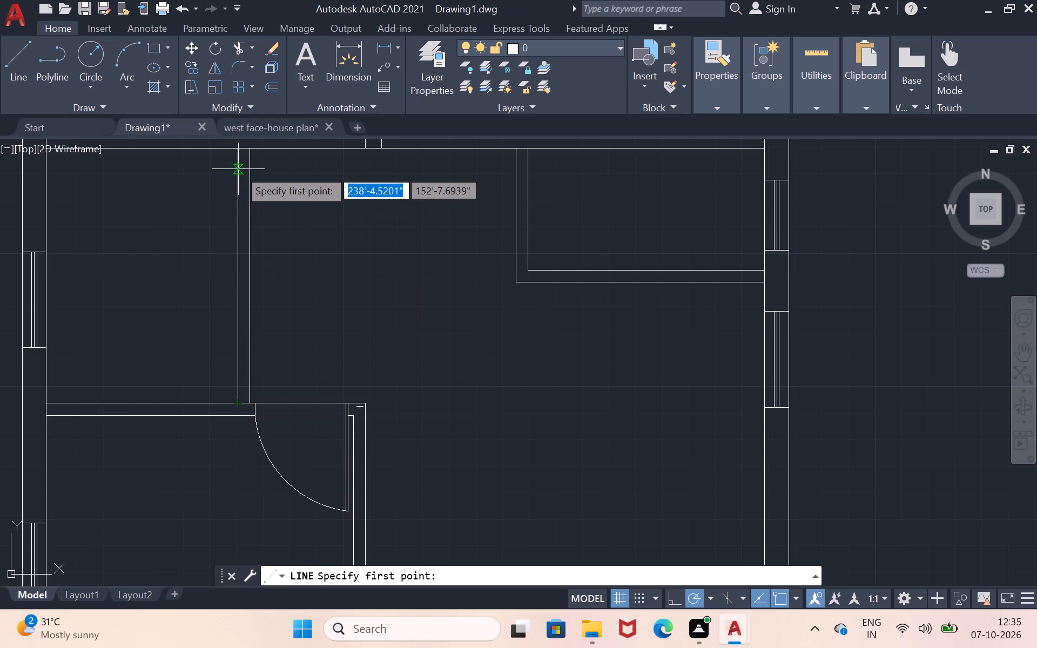
click(247, 148)
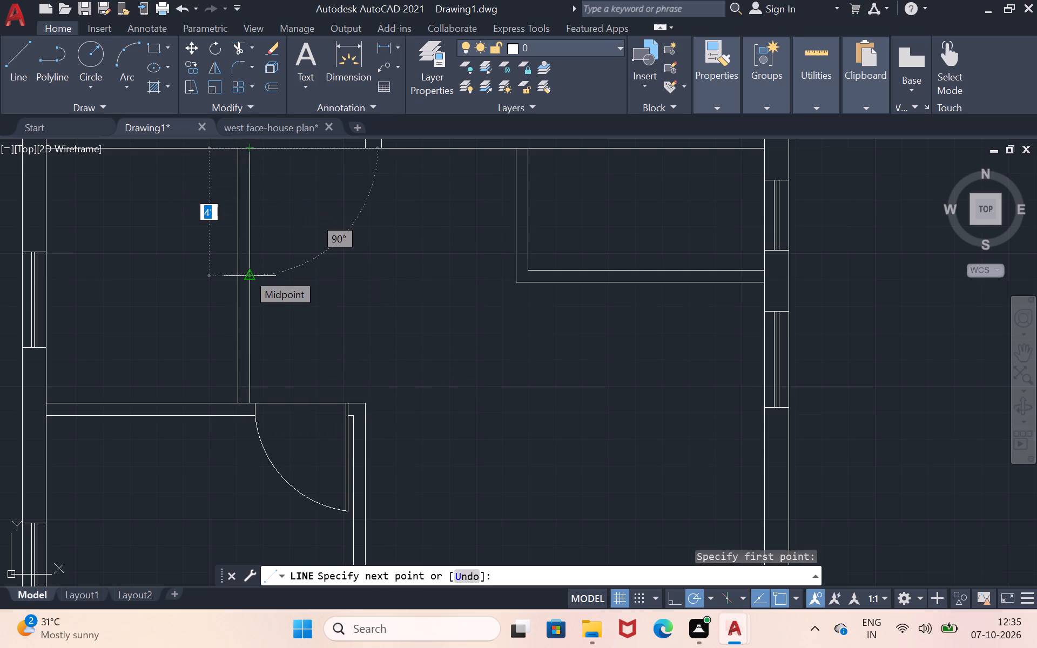
key(3)
key(apostrophe)
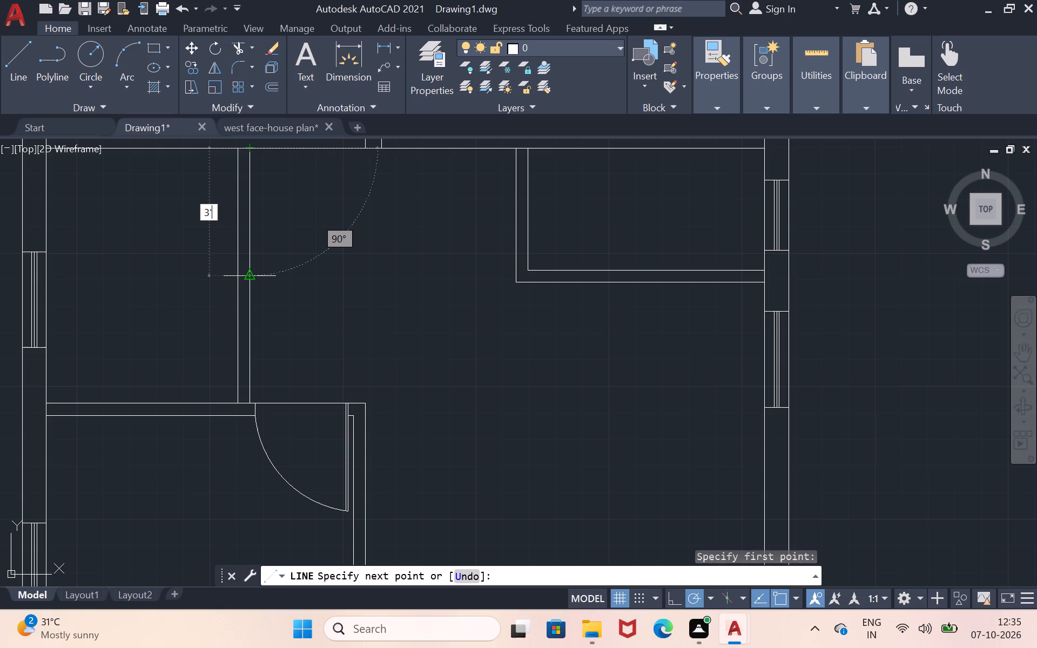
key(6)
key(shift+quotedbl)
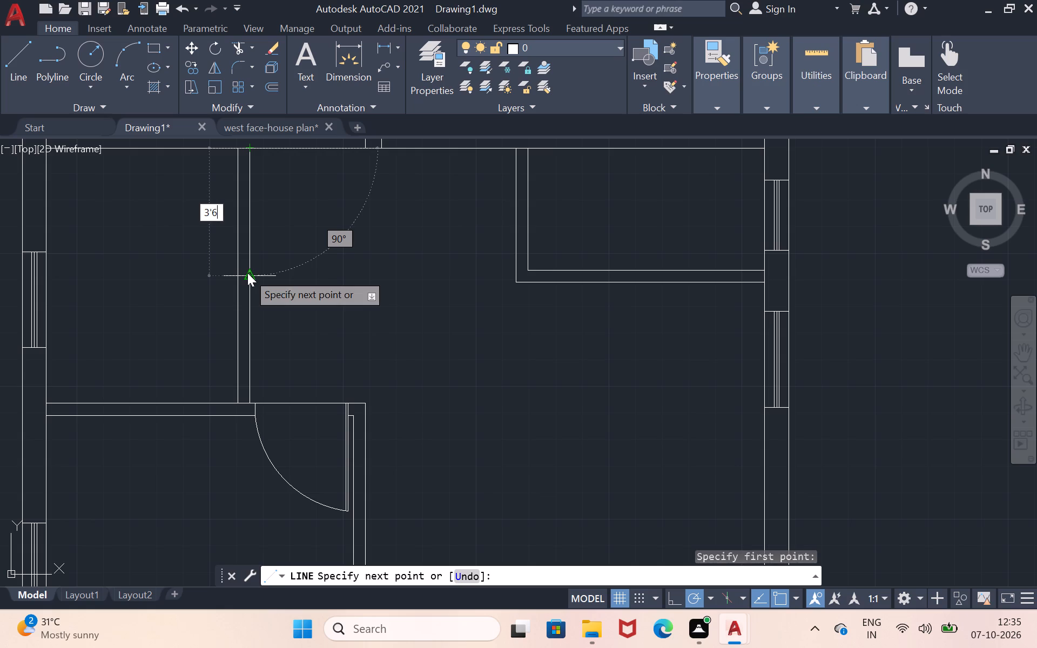
key(Return)
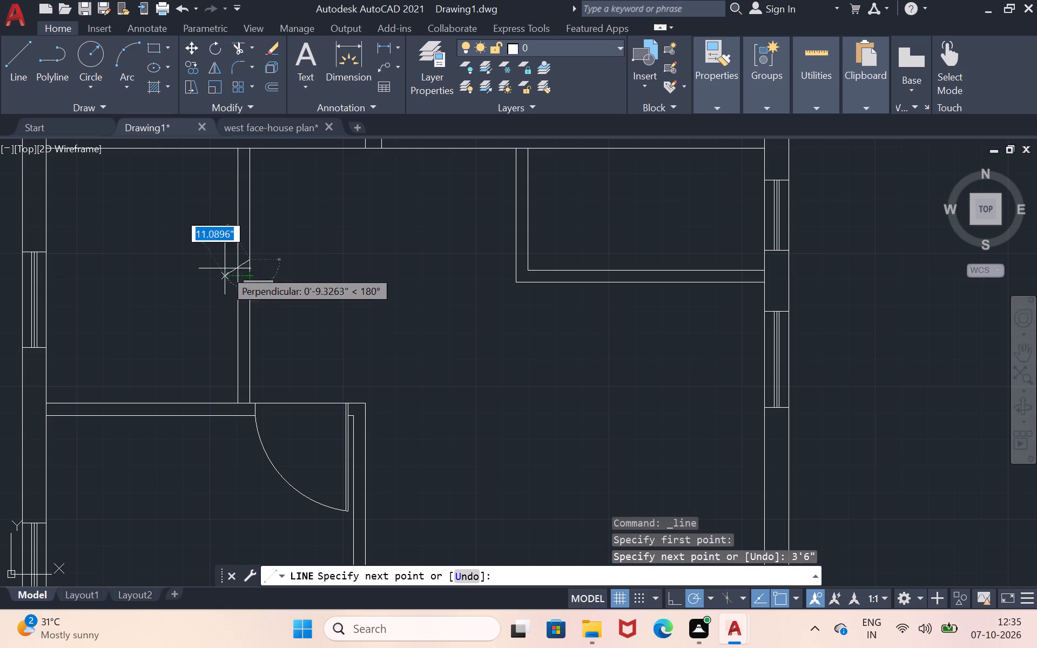
click(234, 264)
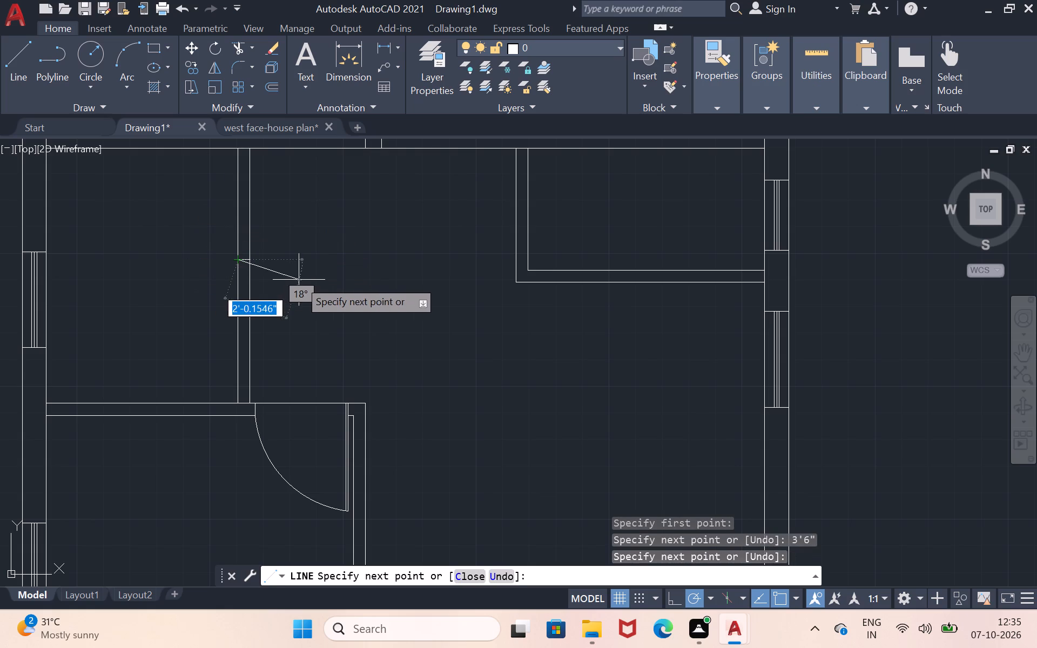
key(Return)
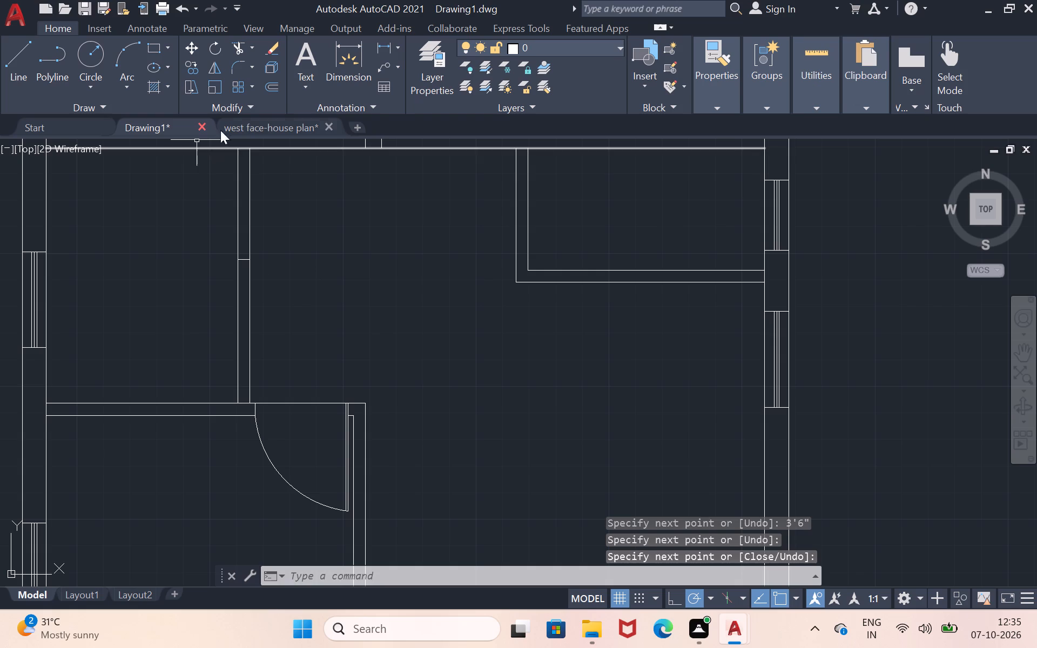
Measure the kitchen partition's opening width with Quick measure in the west face-house plan drawing, and return to Drawing1.
click(247, 122)
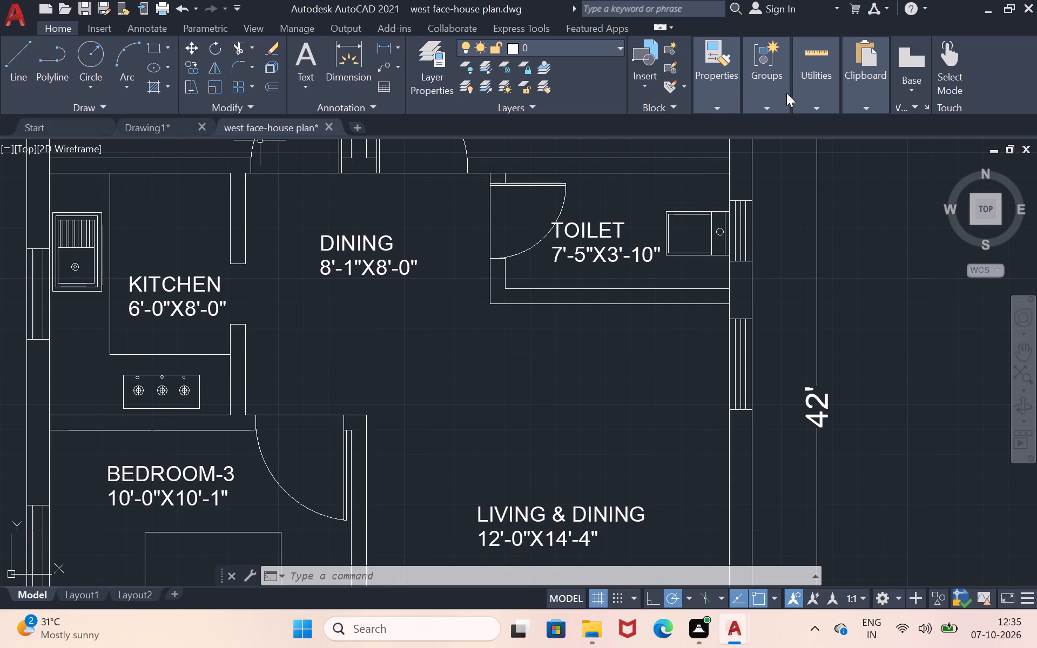
click(808, 76)
click(796, 130)
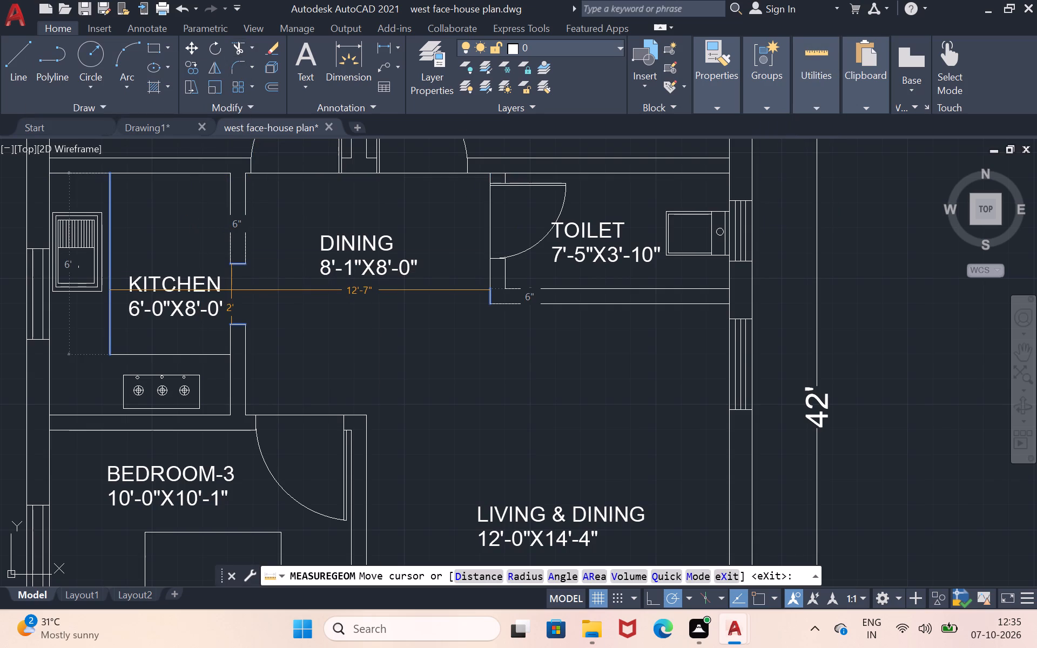
click(172, 123)
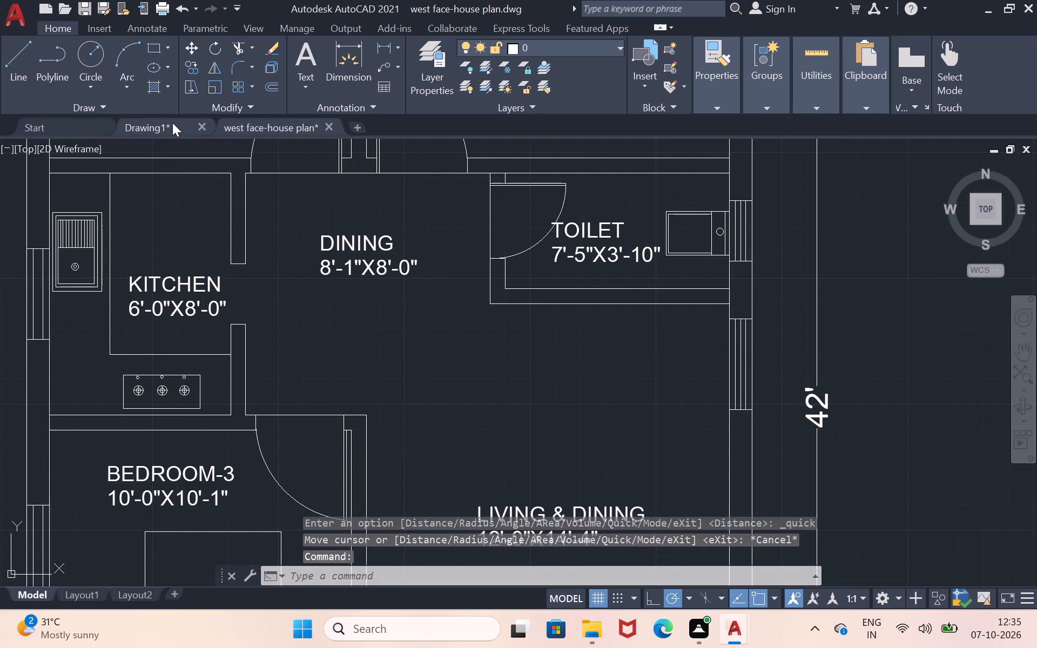
click(168, 125)
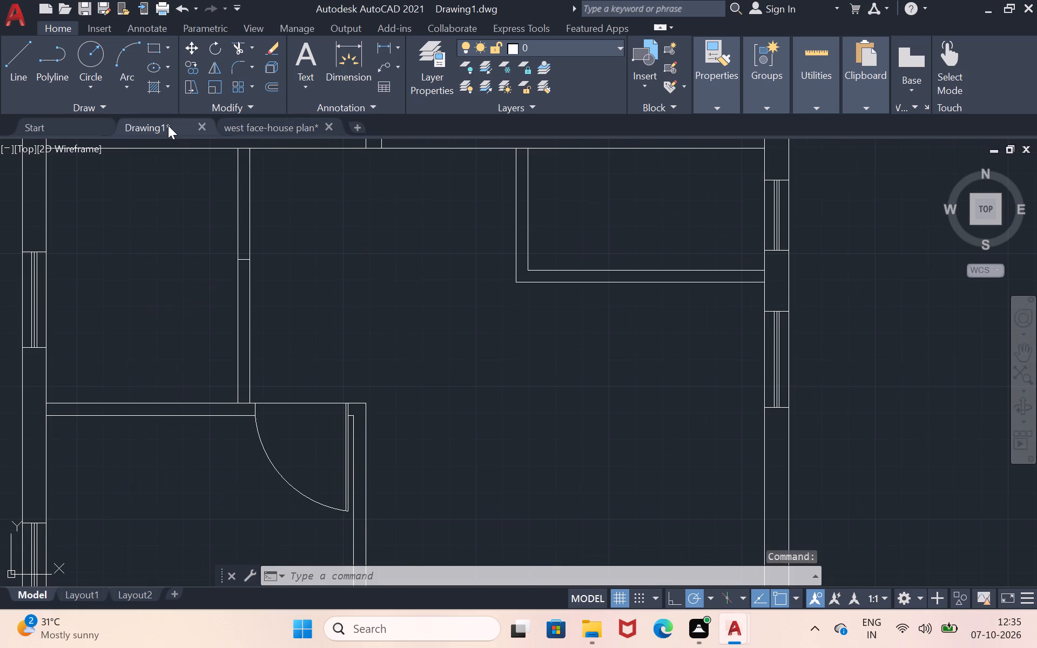
Draw a line 2' down the kitchen partition from the upper jamb and across the wall as the opening's lower jamb.
click(8, 62)
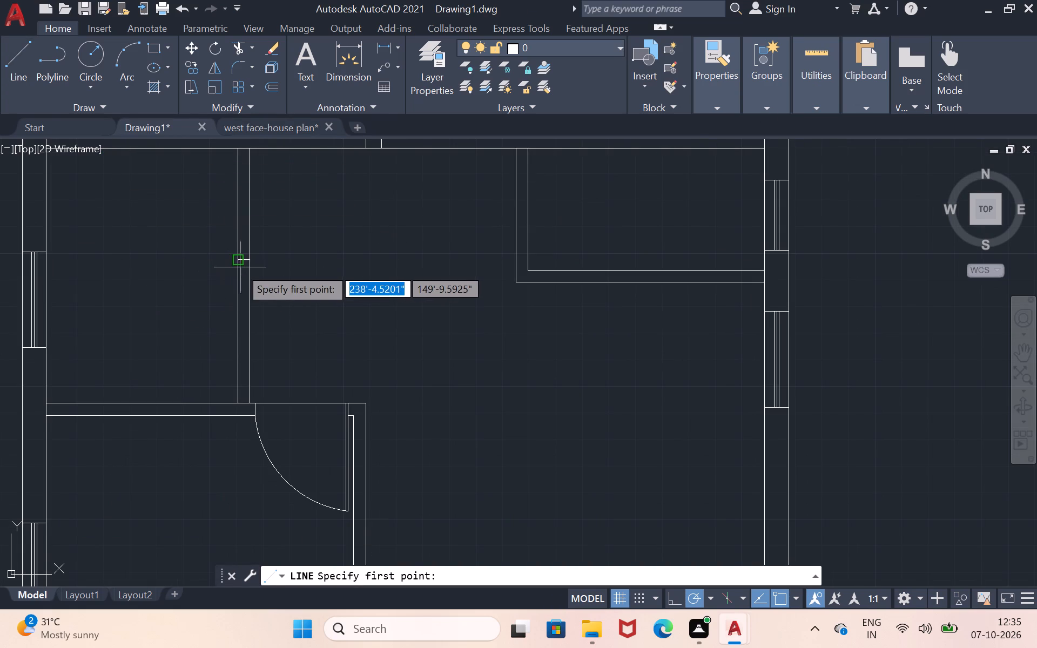
click(235, 260)
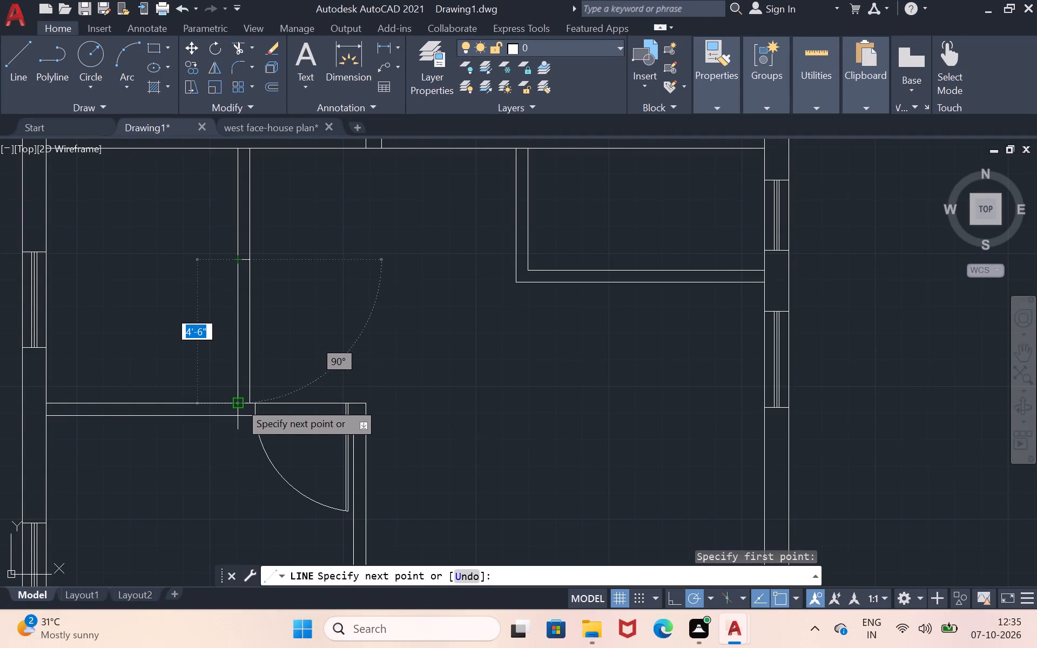
text(2')
key(Return)
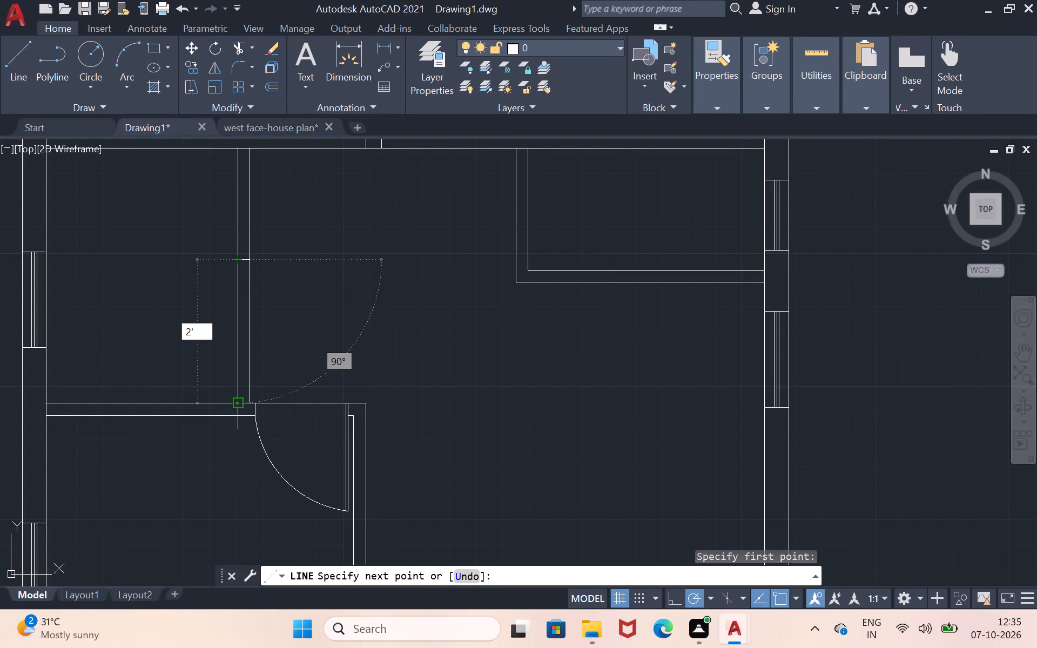
click(254, 327)
key(Return)
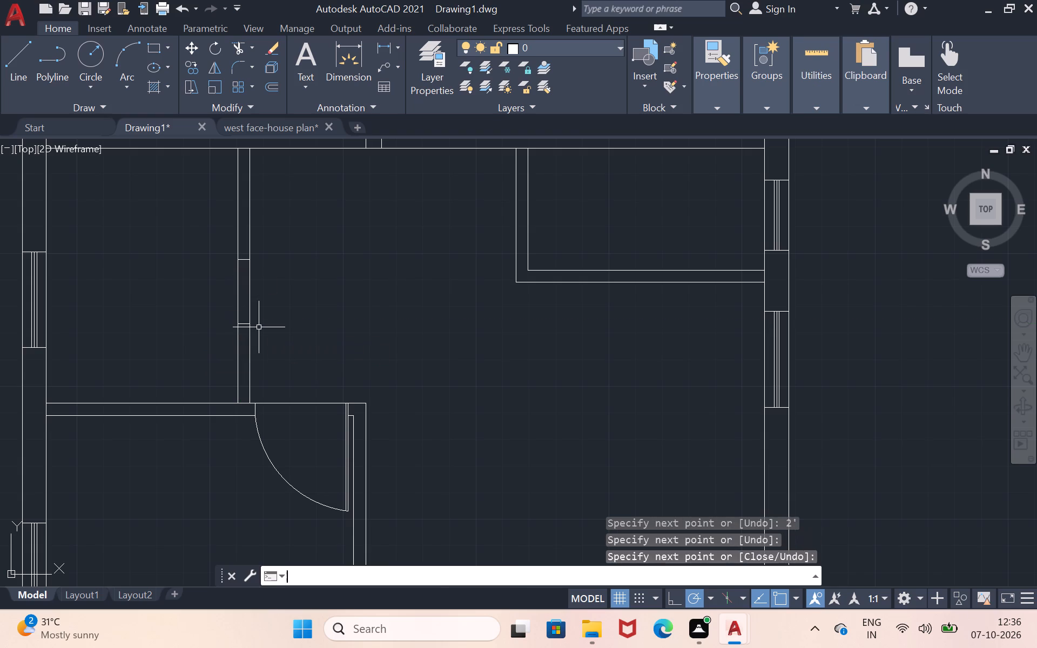
Trim both kitchen partition wall lines between the two jambs to open the passage.
click(234, 45)
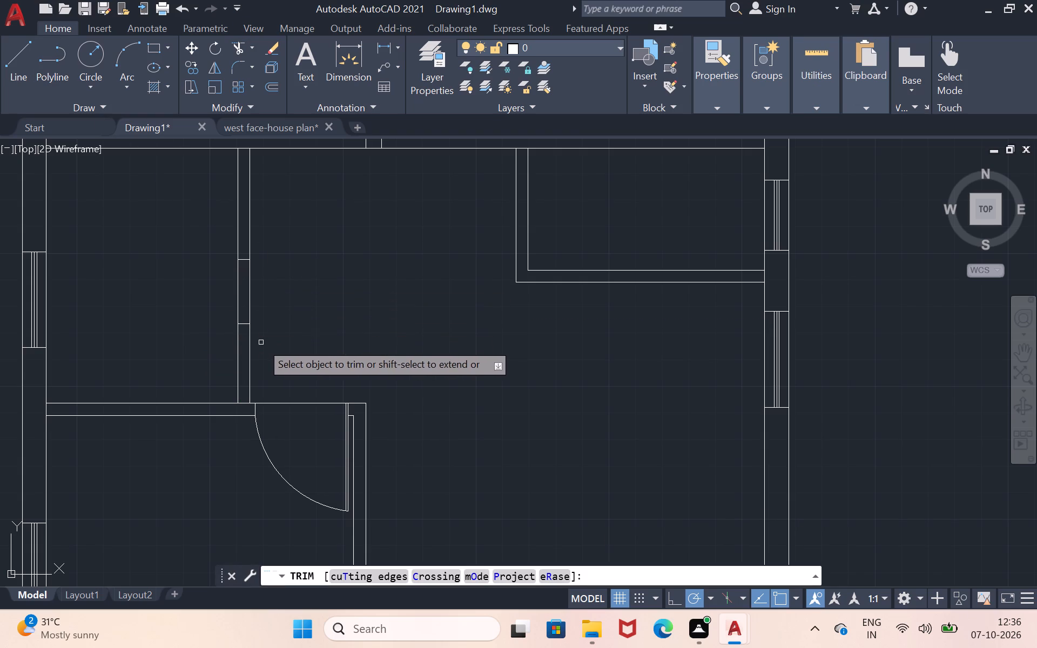
drag(217, 291, 320, 279)
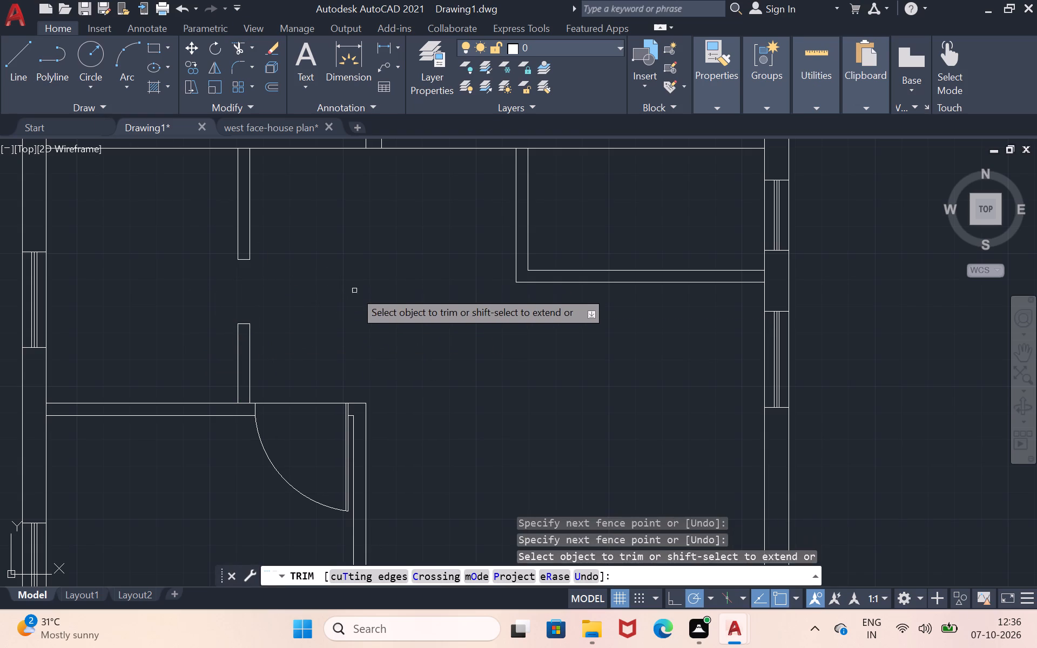
key(Return)
Draw a line 2" down the toilet side wall's inner face from its top corner and across the wall as the door's upper jamb.
scroll(360, 295, down, 1)
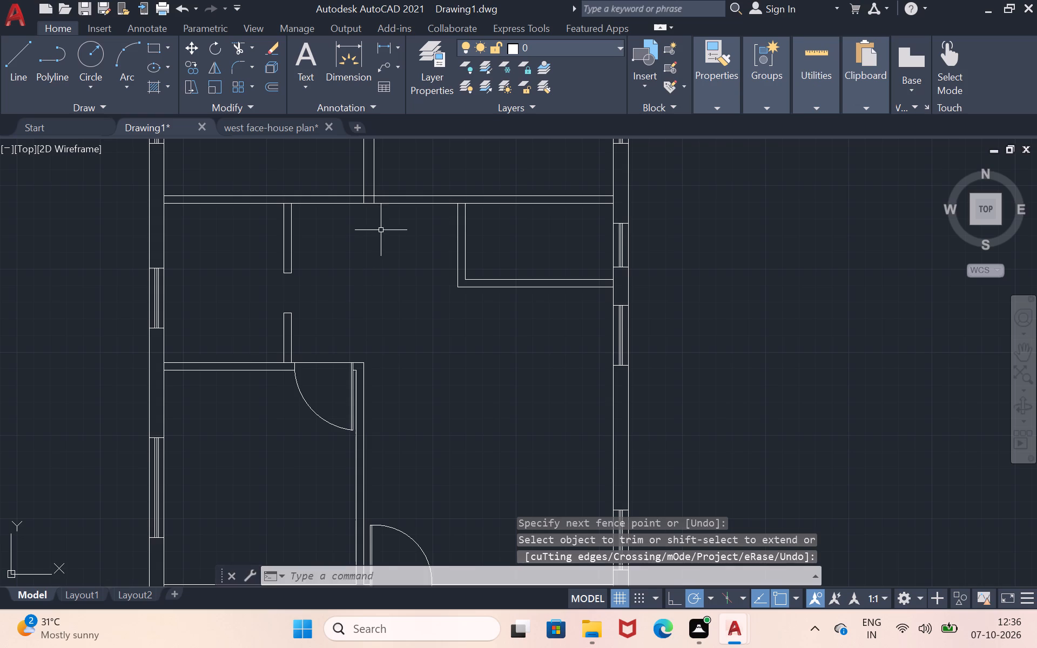
scroll(414, 245, down, 1)
scroll(411, 205, up, 1)
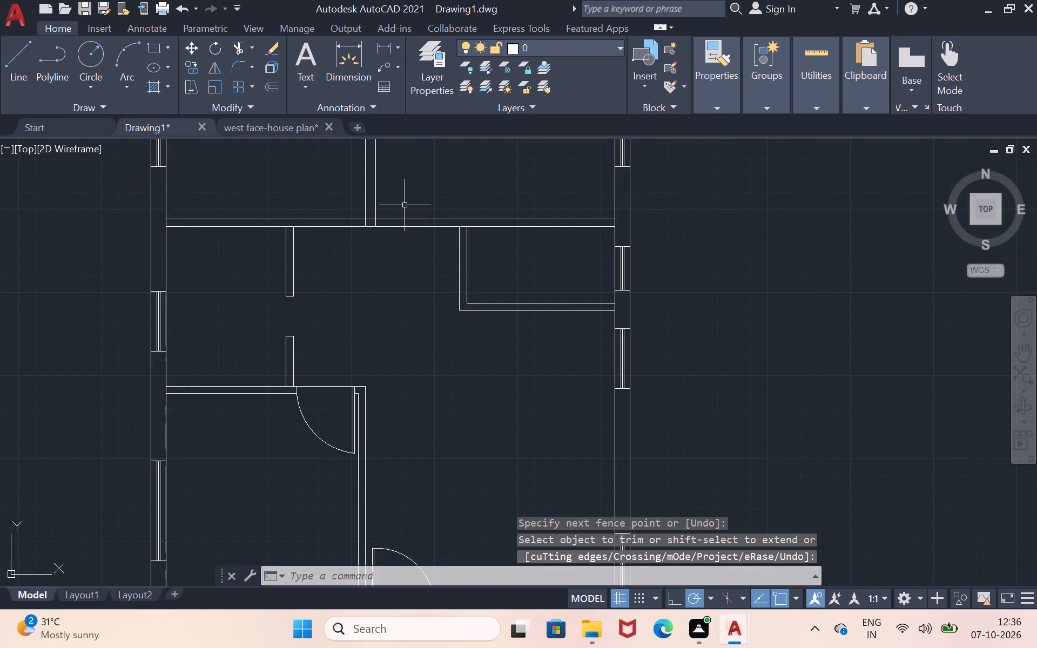
scroll(545, 248, up, 2)
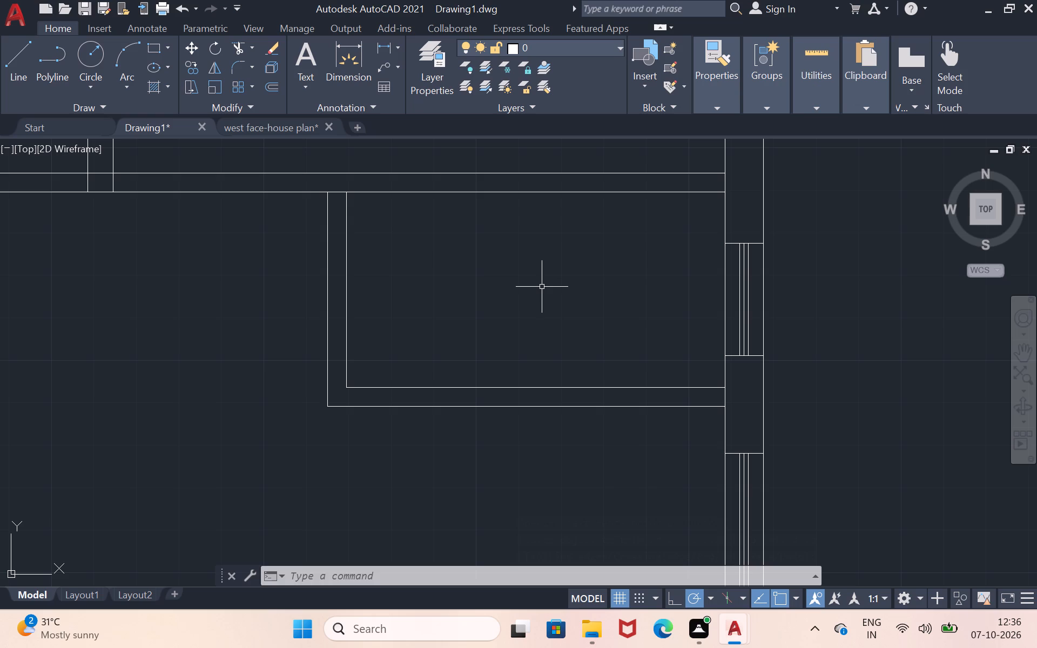
drag(542, 287, 492, 314)
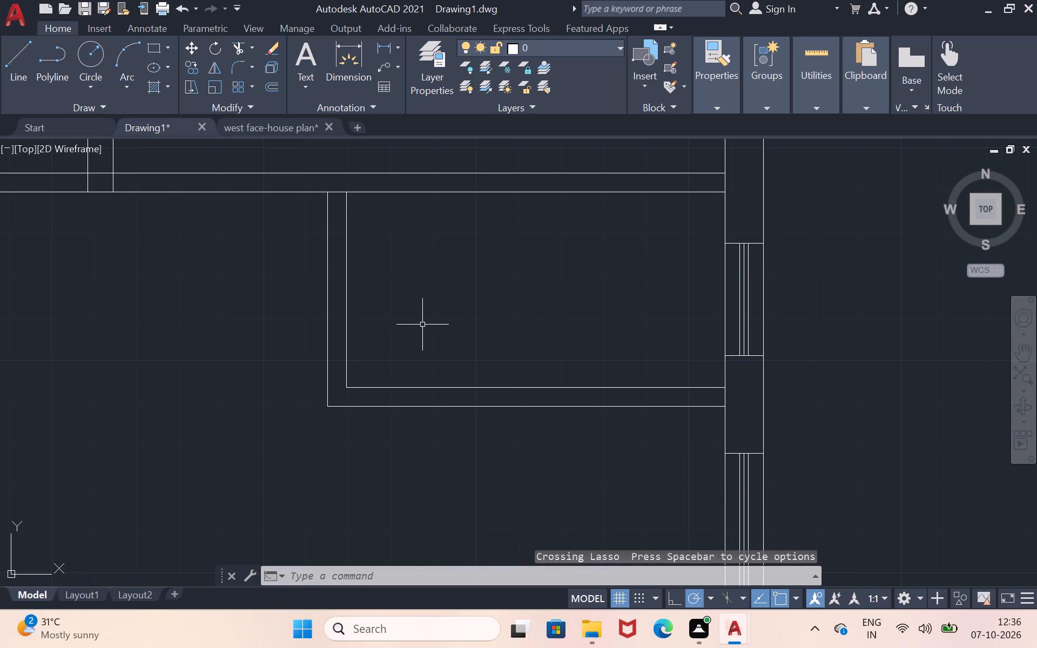
click(28, 63)
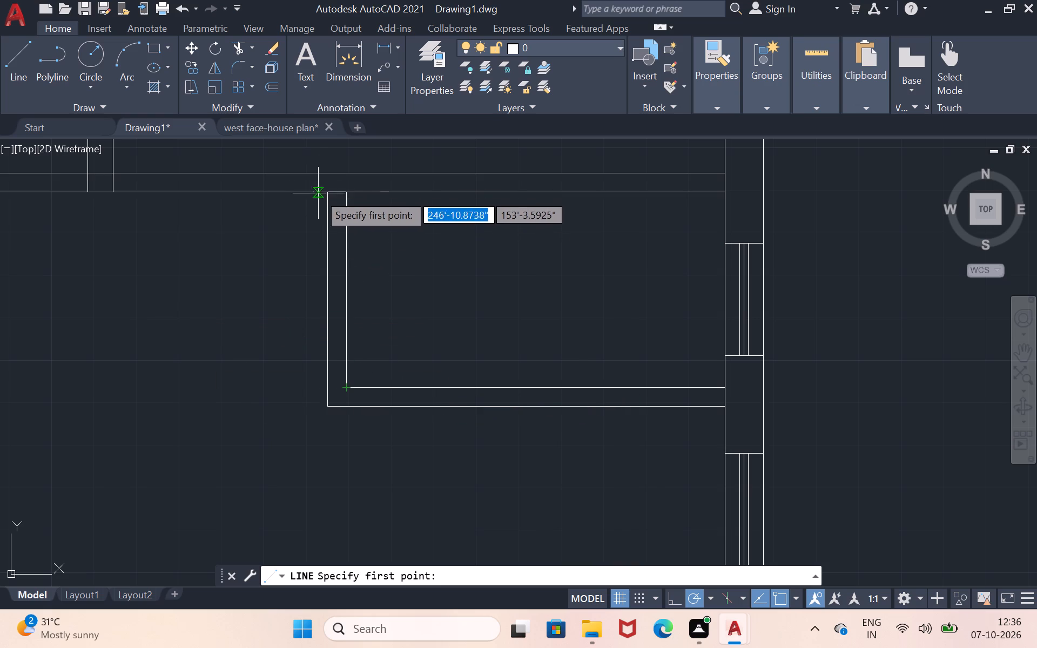
click(346, 193)
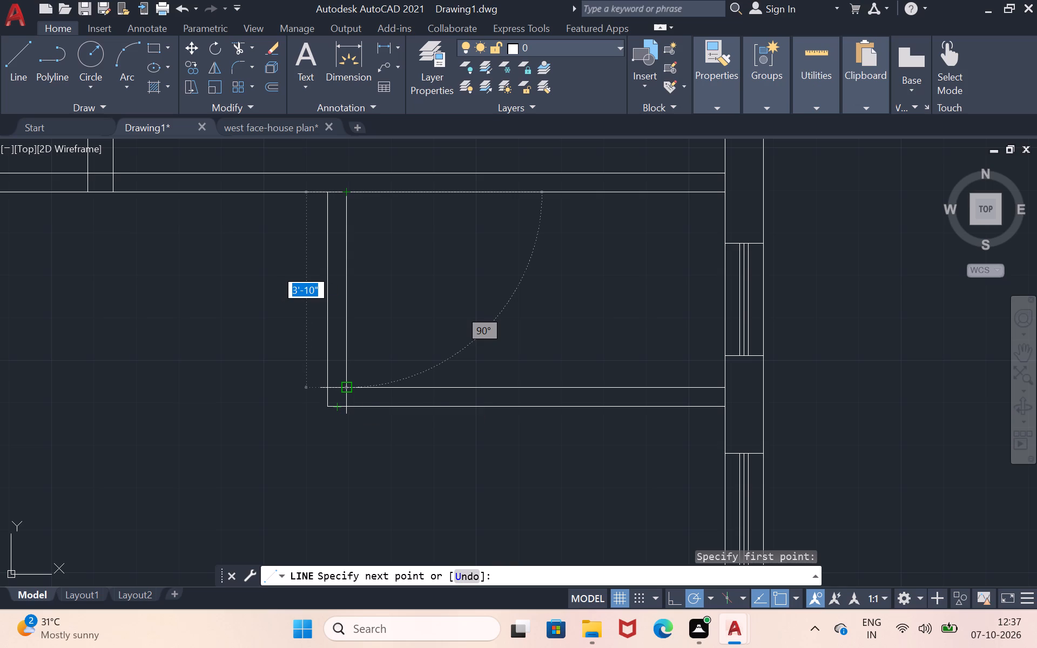
key(2)
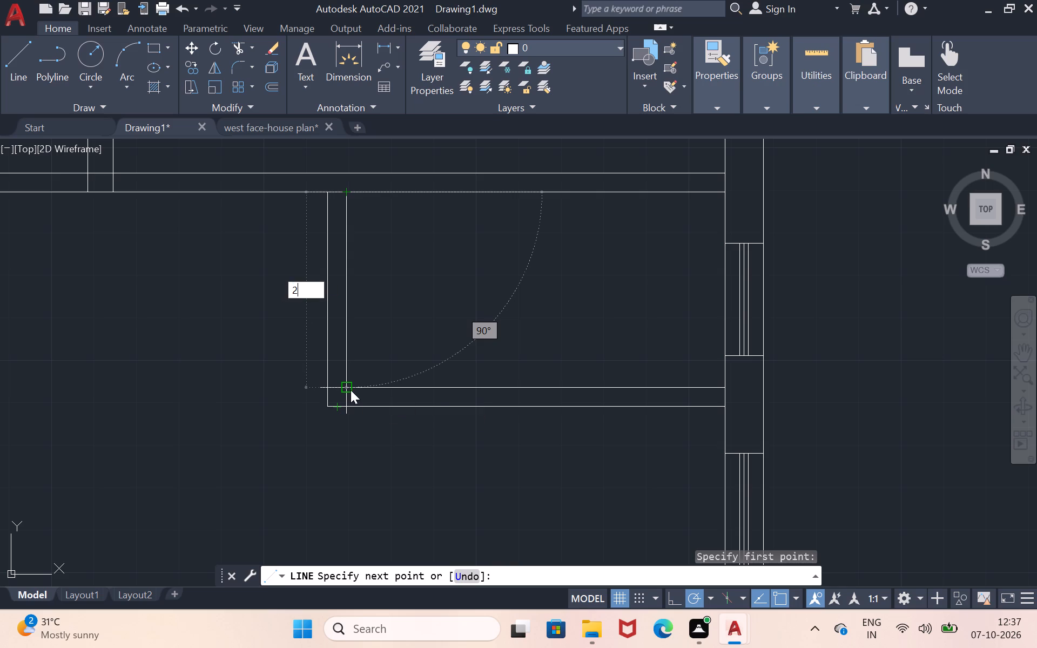
key(shift+quotedbl)
key(Return)
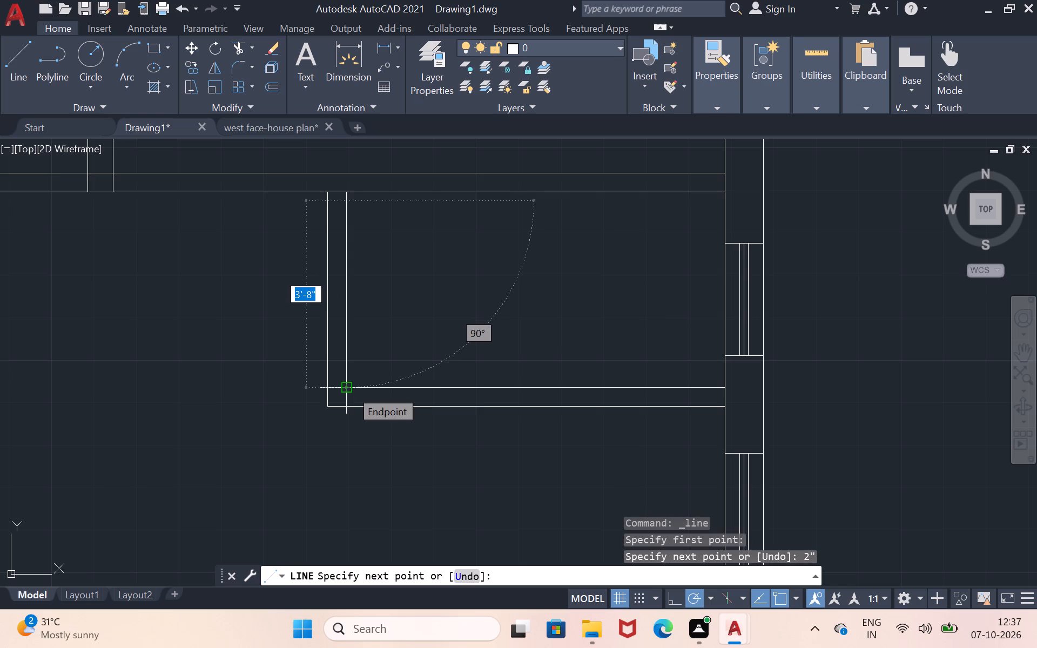
click(328, 201)
key(Return)
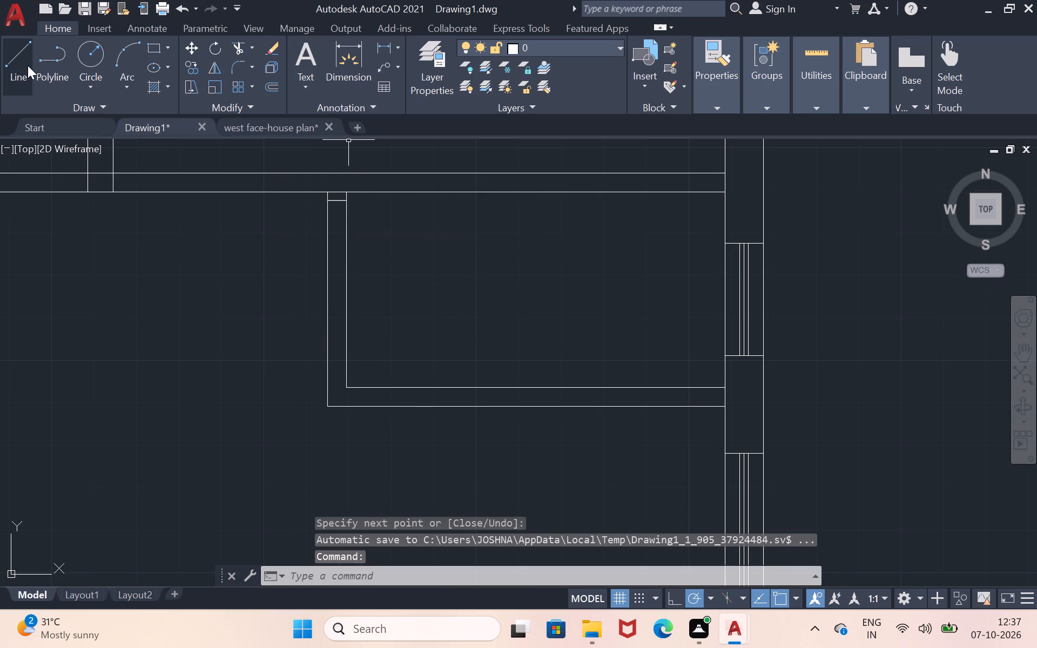
Draw a line 3' down the toilet side wall's inner face from the upper jamb and across the wall as the lower jamb.
click(28, 65)
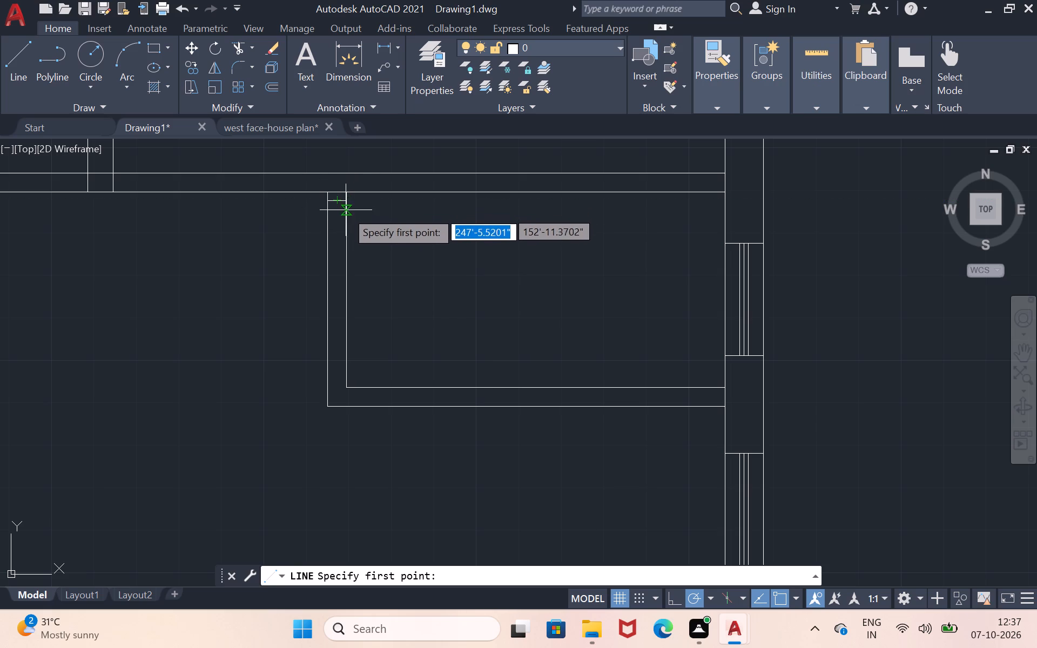
click(346, 196)
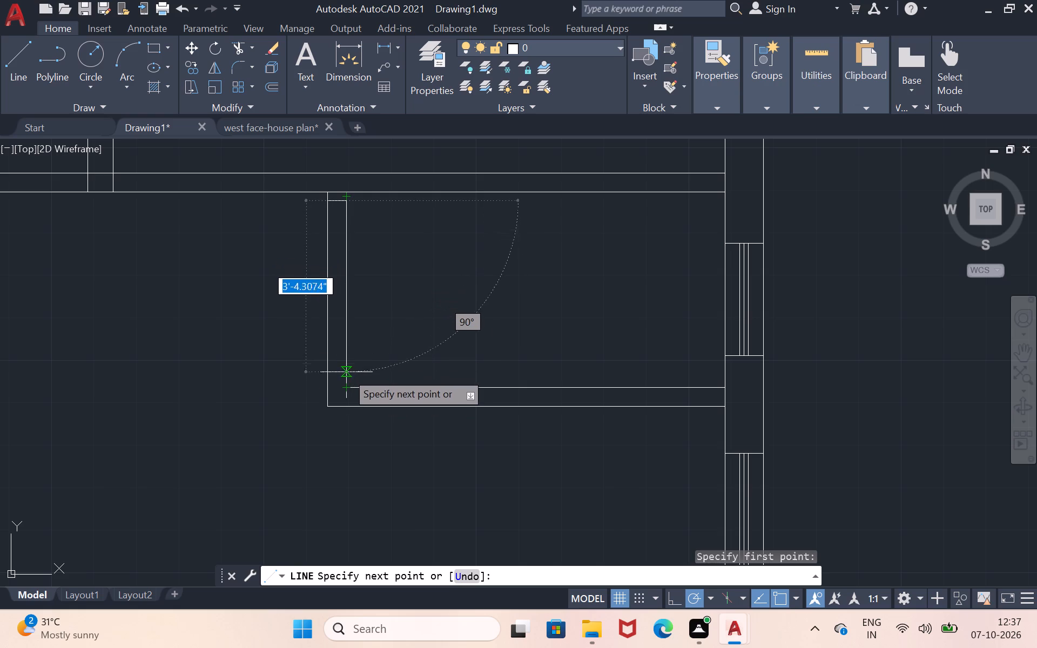
text(3')
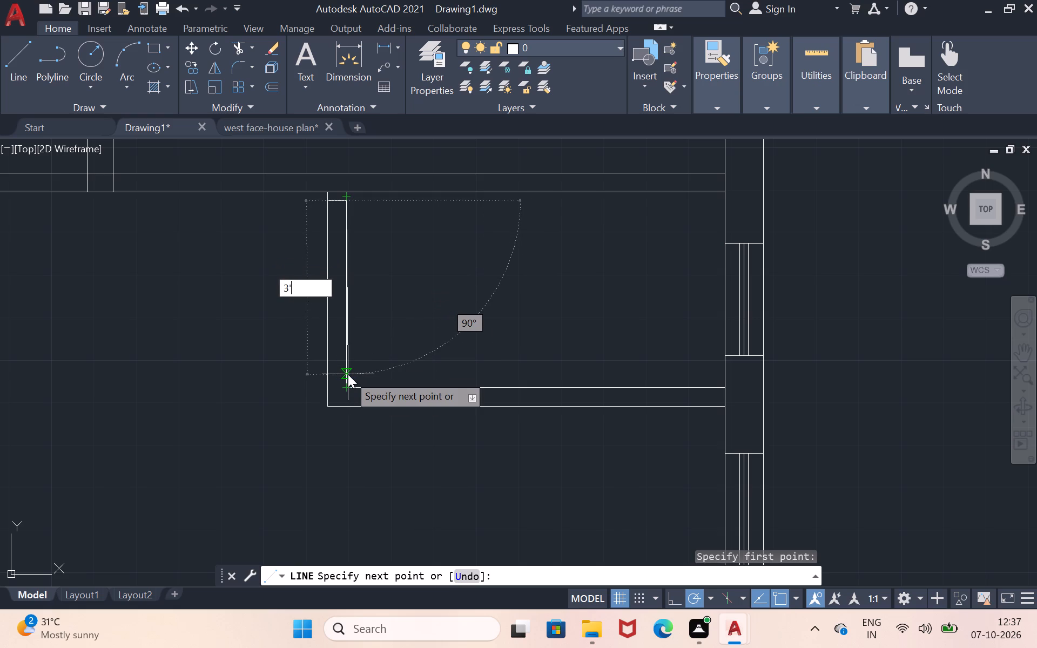
key(Escape)
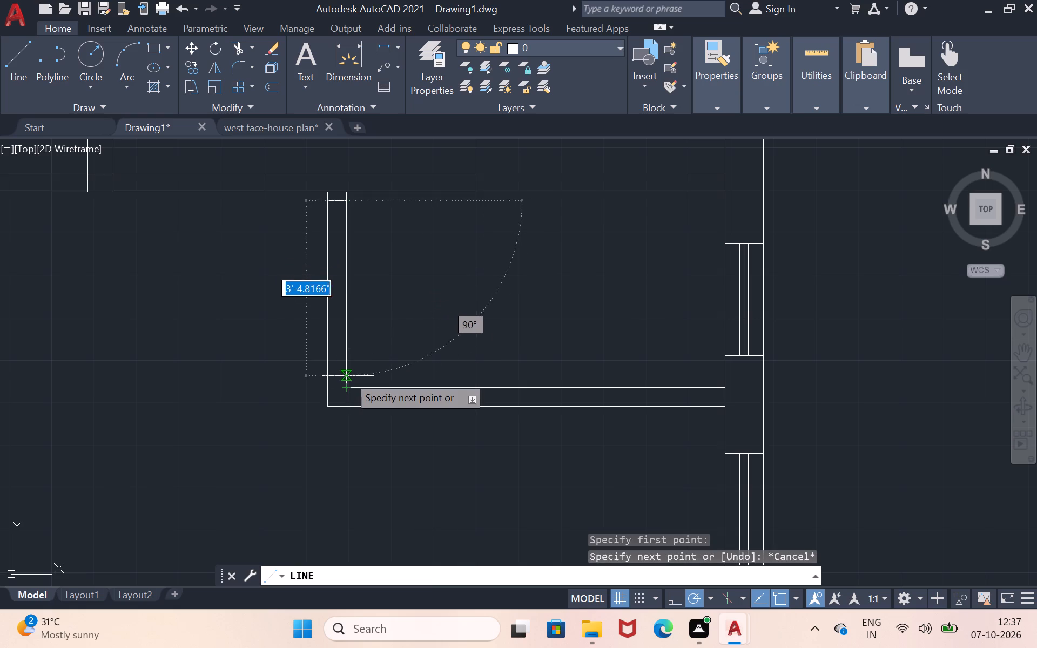
text(3')
key(Return)
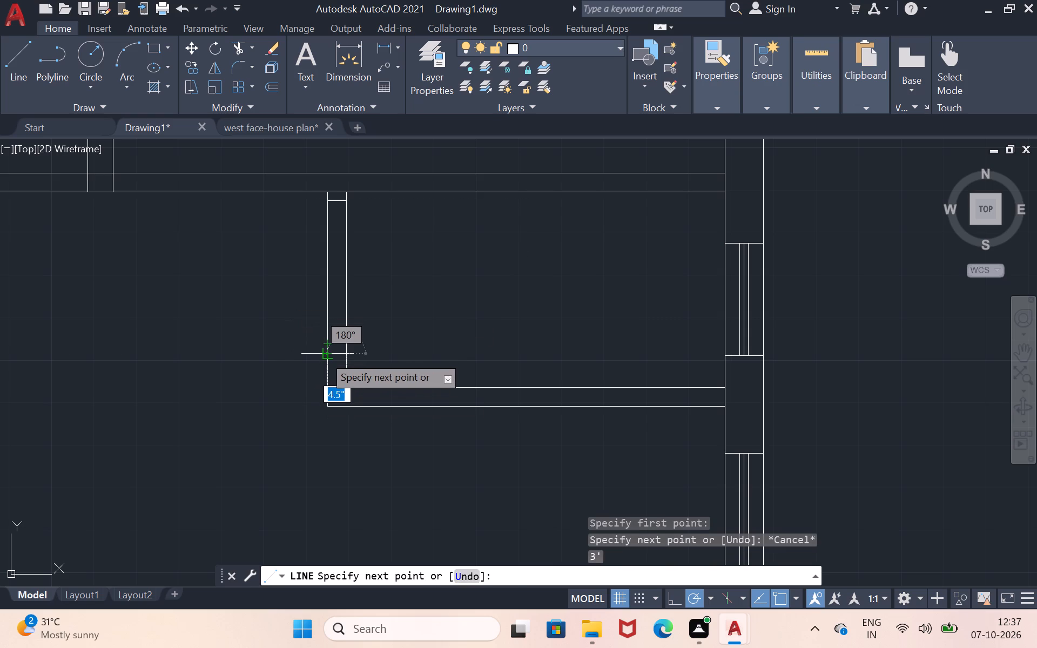
click(324, 355)
key(Return)
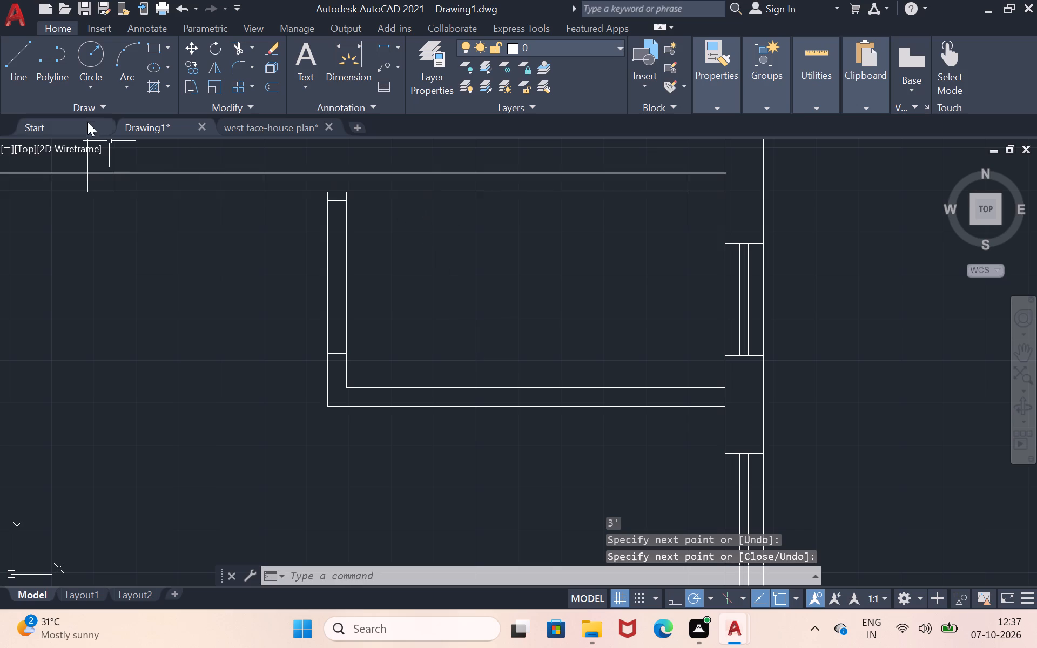
Draw a 3' horizontal line into the toilet from the upper jamb's end on the inner wall face as the door leaf.
click(16, 71)
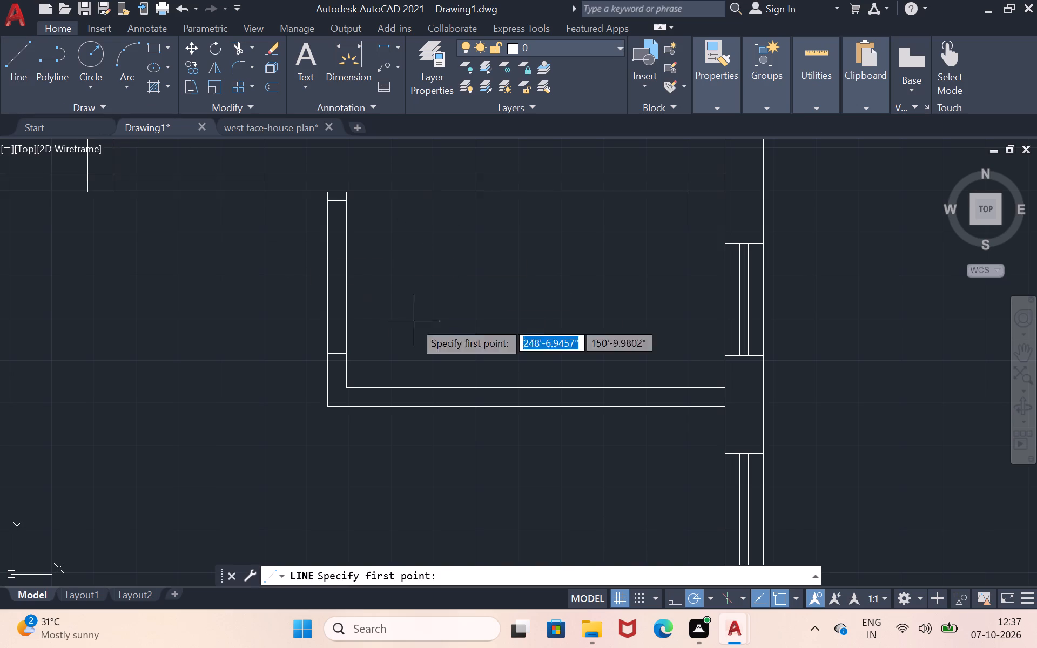
click(342, 205)
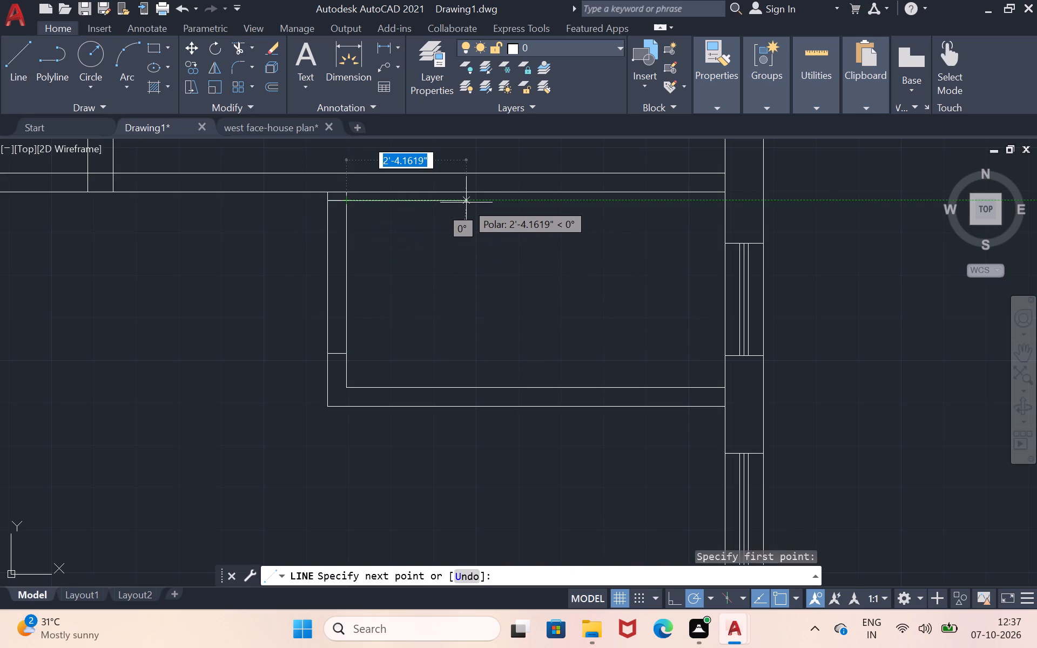
text(3')
key(Return)
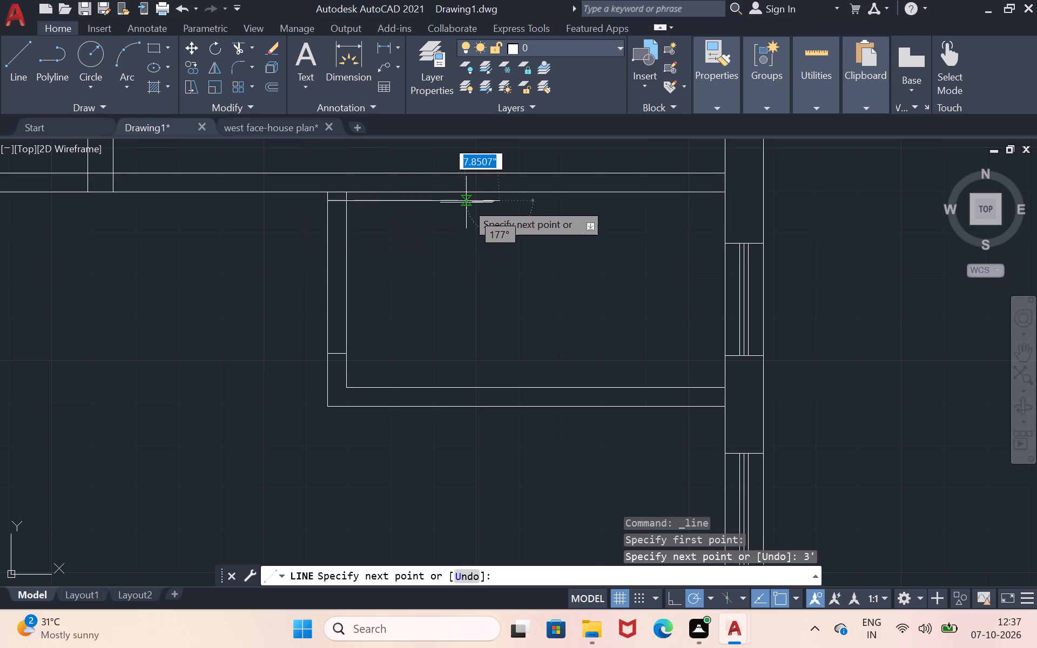
key(Return)
Offset the door leaf line and the upper jamb line 1" downward.
key(o)
key(Return)
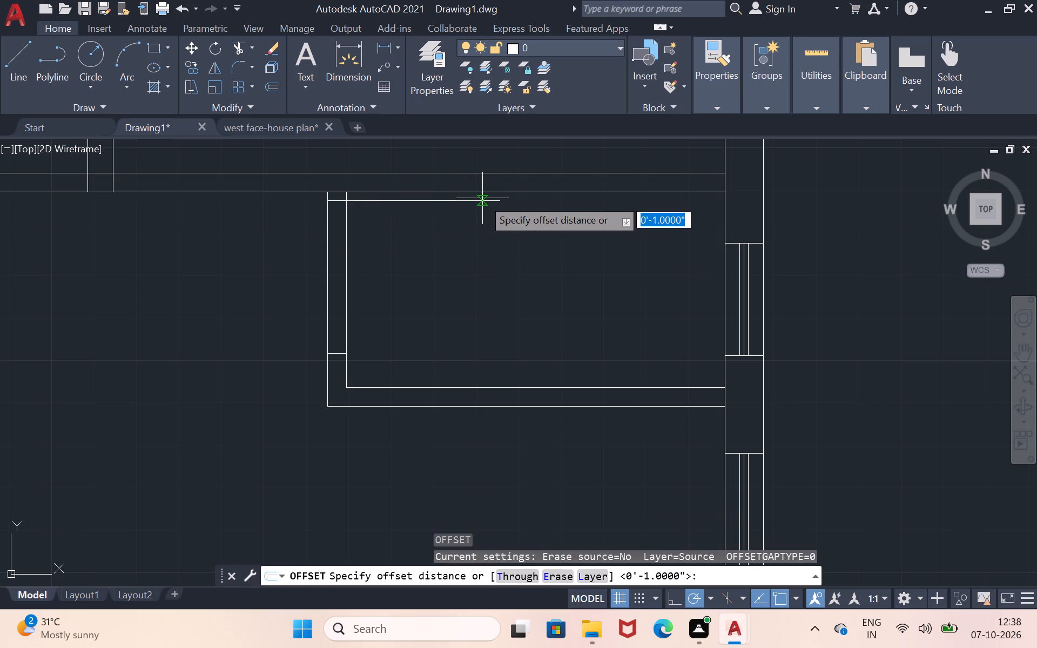
click(471, 199)
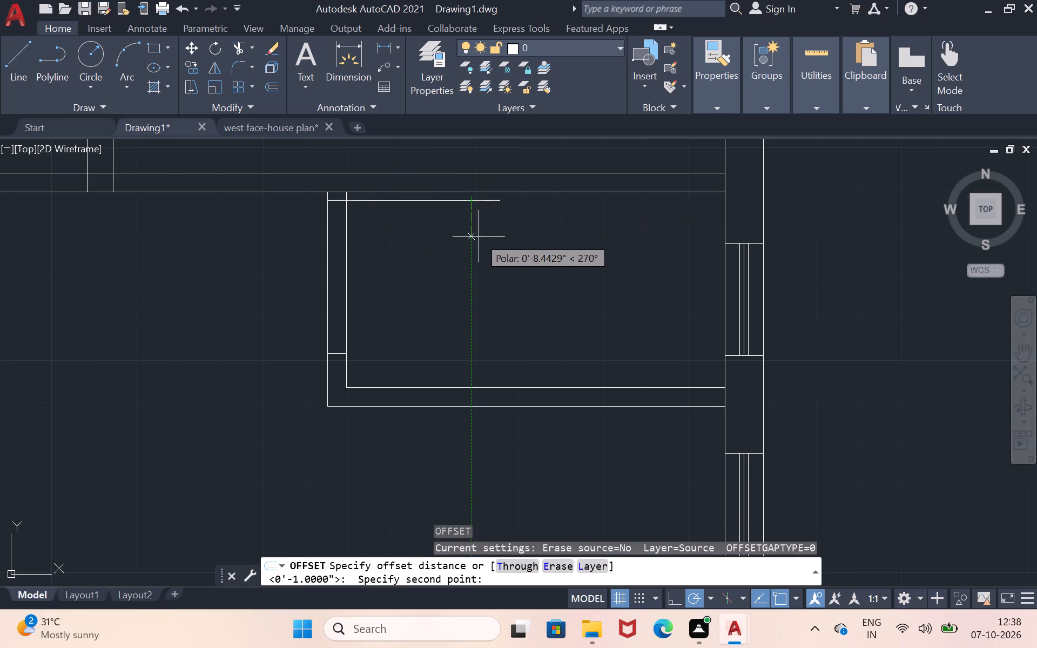
text(1")
key(Return)
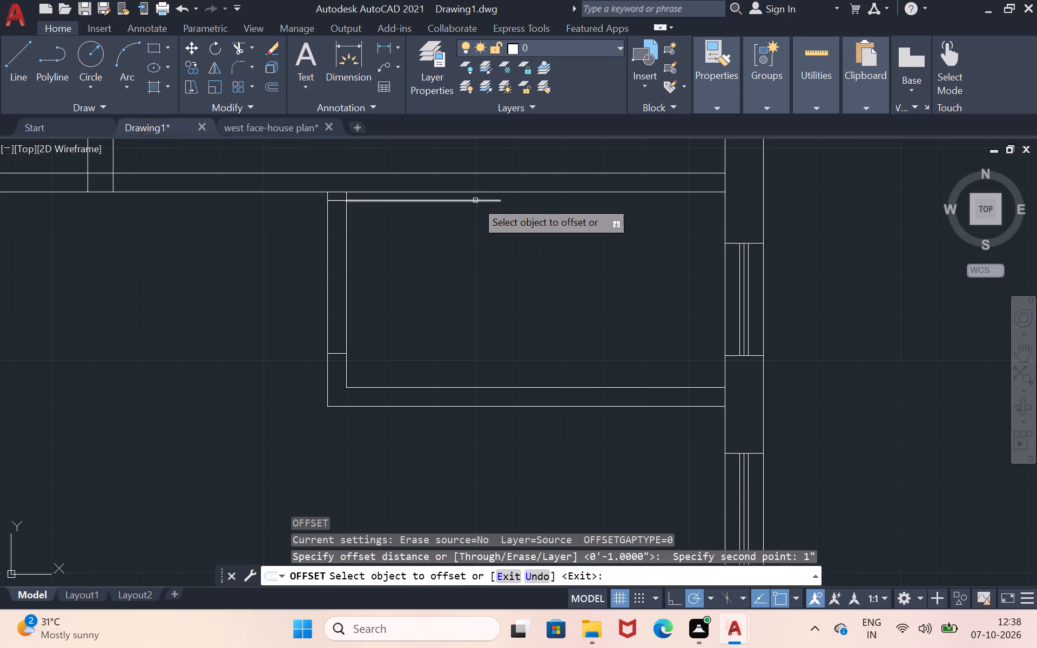
drag(475, 200, 482, 252)
click(482, 253)
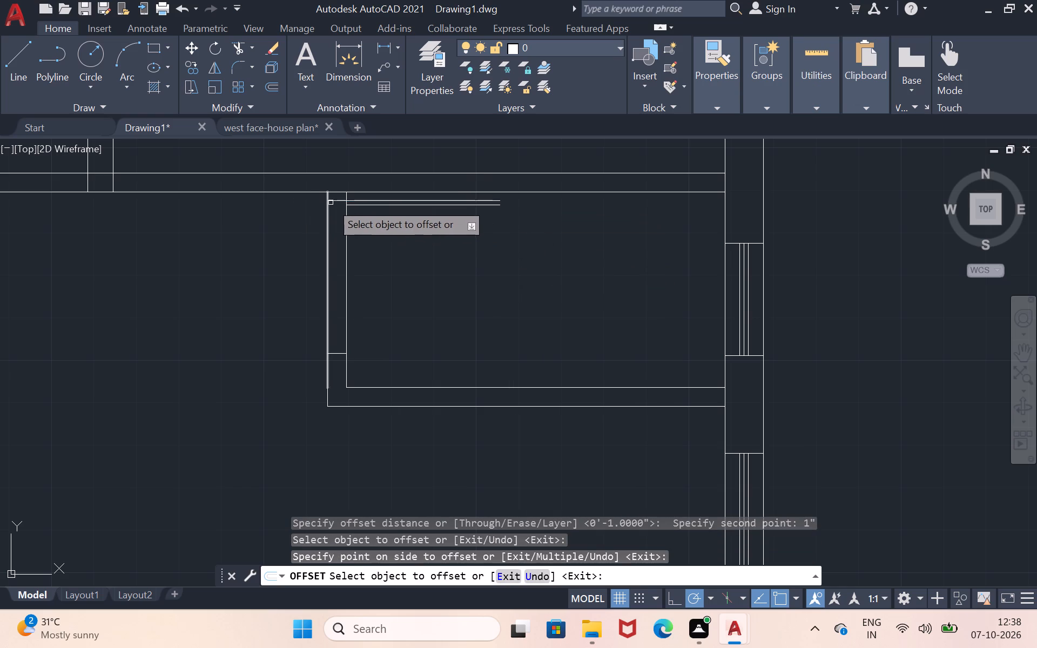
click(337, 202)
click(337, 215)
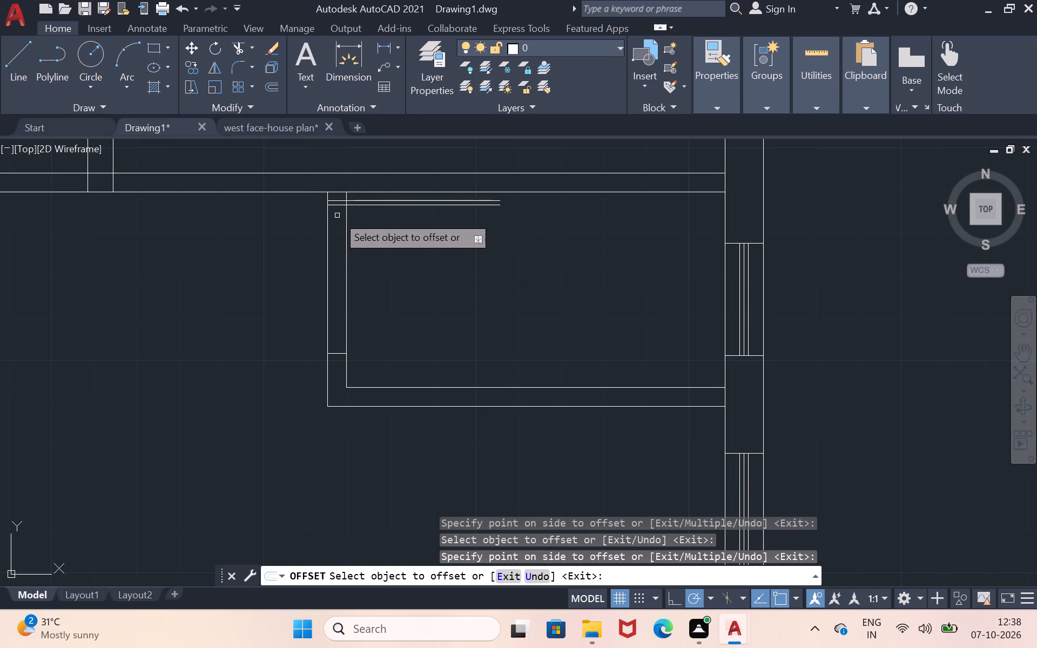
key(Return)
Draw a three-point arc from the leaf's outer end through the lower jamb's inner corner, ending on the horizontal wall's upper line.
key(l)
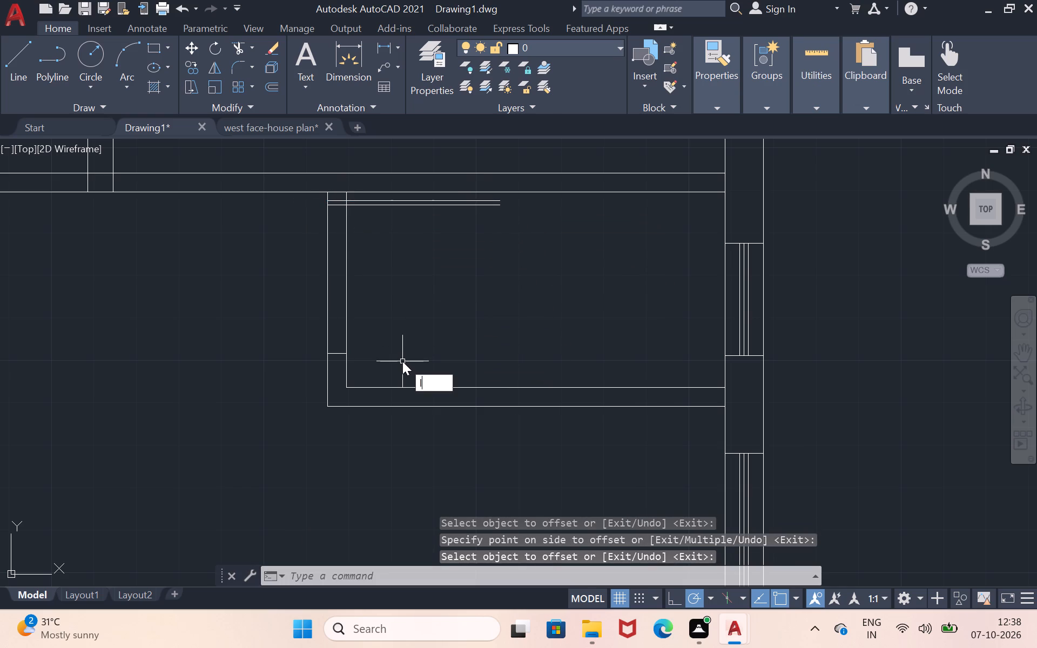
key(BackSpace)
click(136, 59)
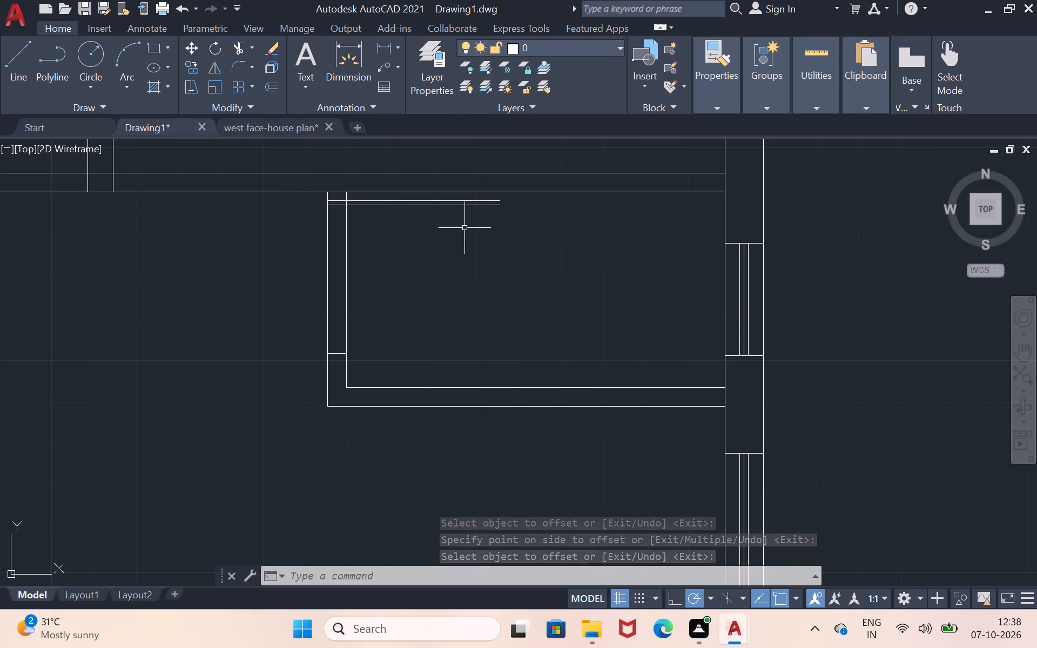
click(131, 57)
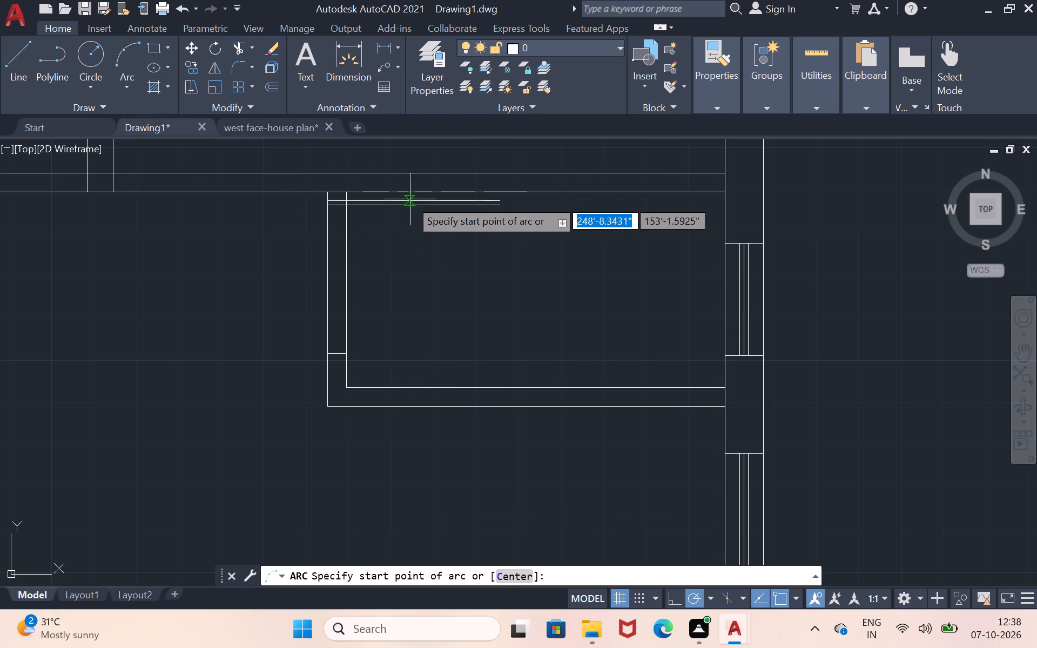
click(497, 200)
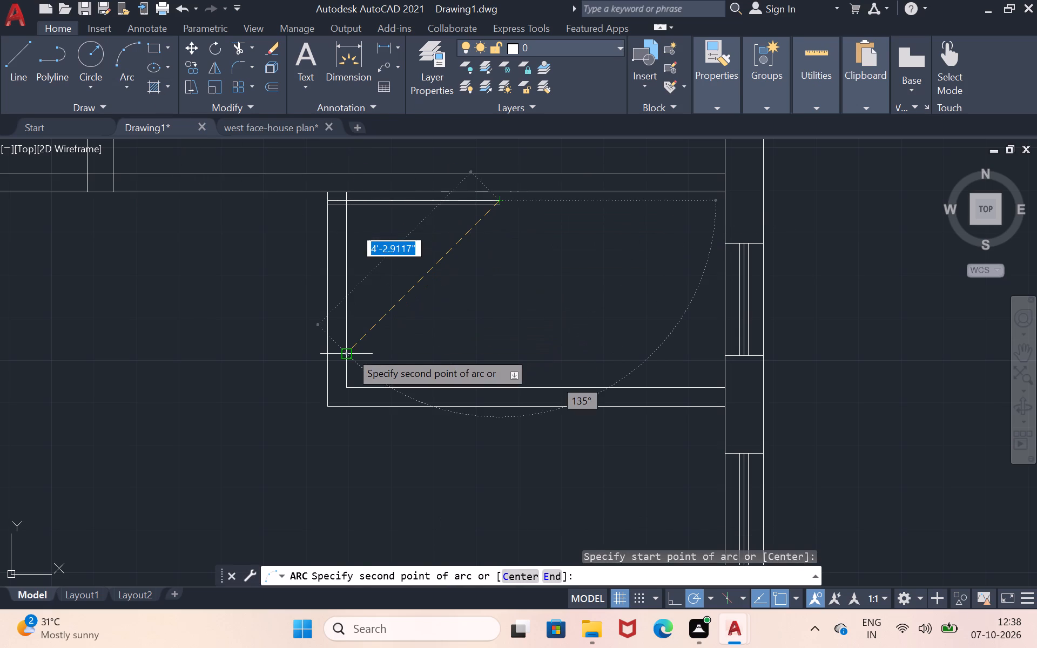
click(347, 353)
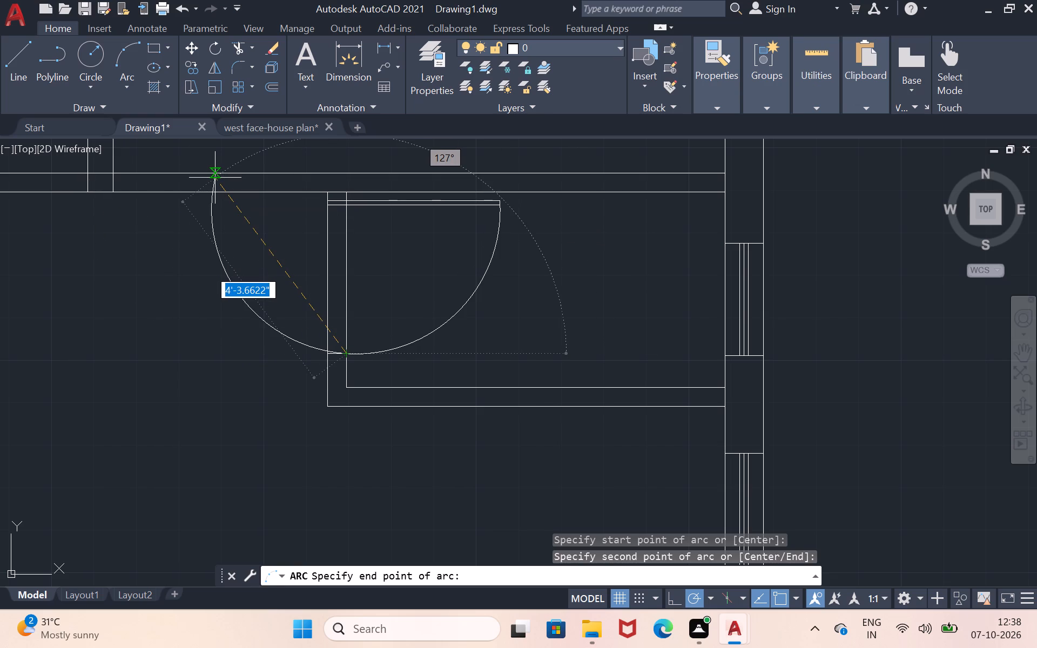
click(215, 178)
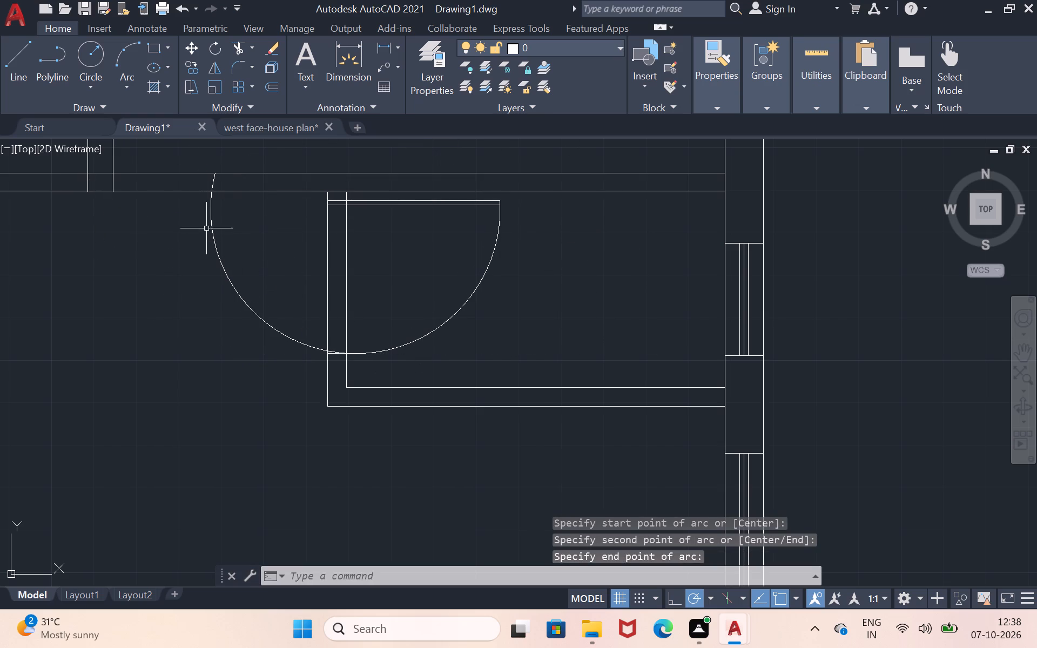
Trim the part of the swing arc that extends outside the toilet and into the side wall's thickness.
click(236, 46)
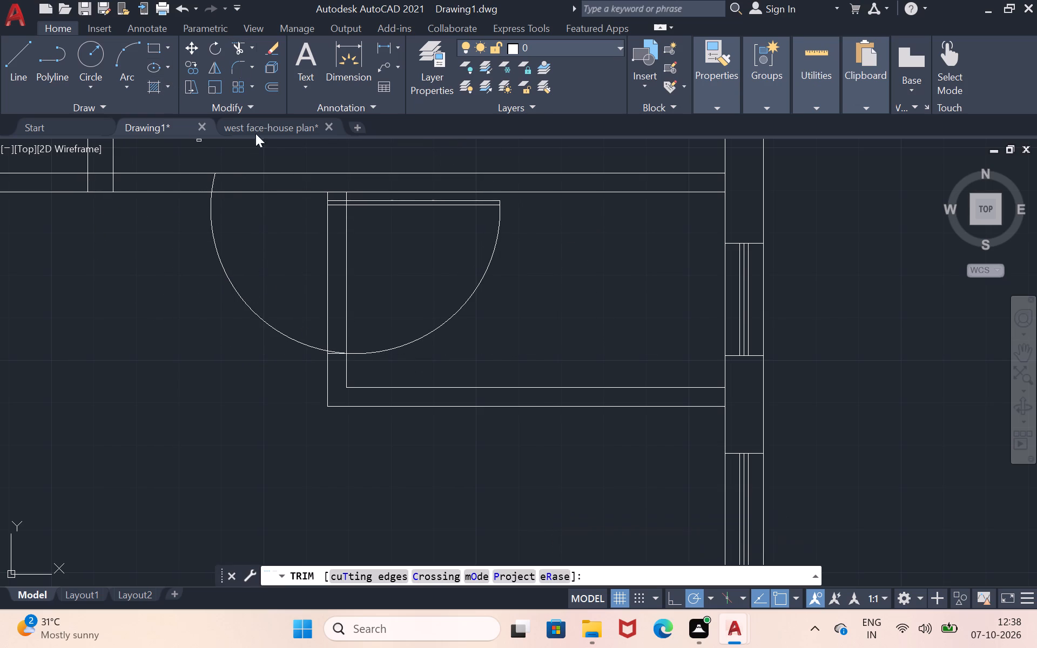
drag(274, 245, 159, 303)
click(212, 187)
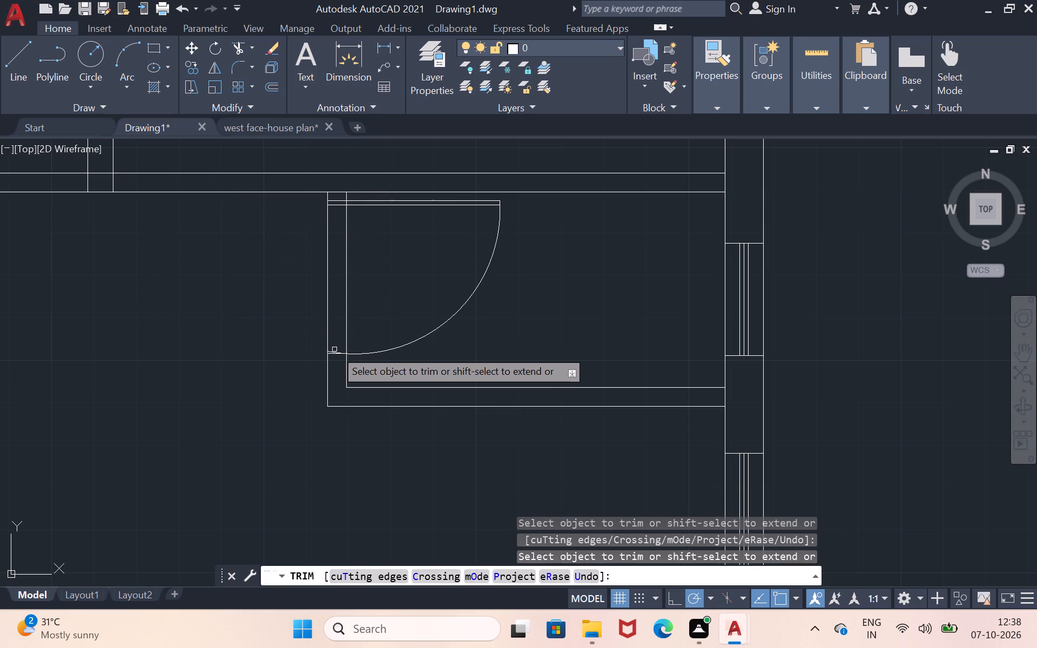
scroll(340, 349, up, 2)
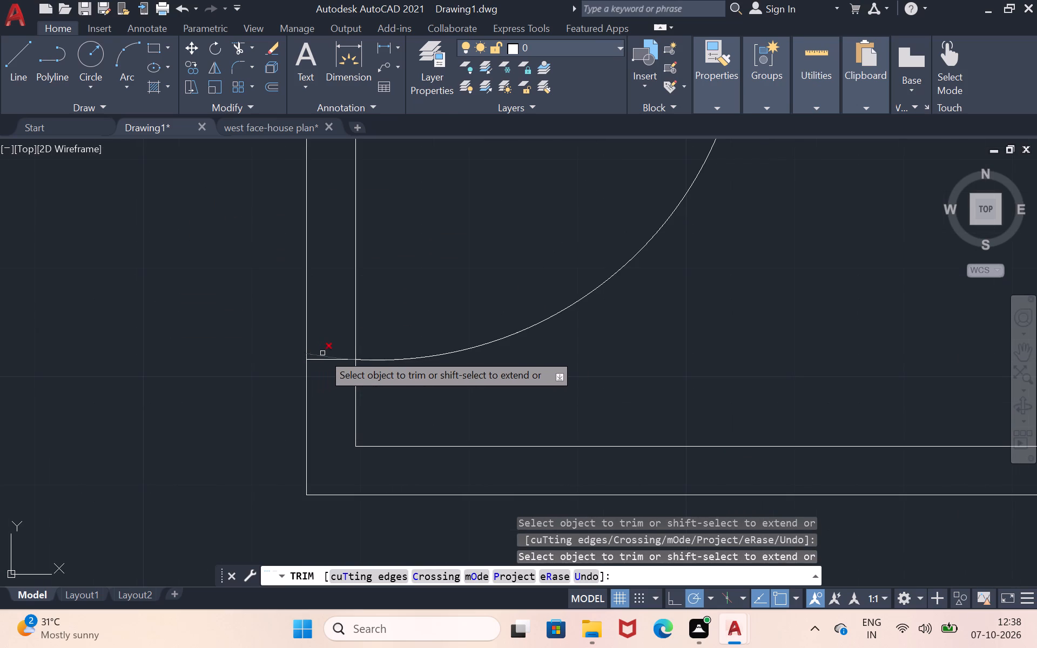
click(318, 355)
Trim the toilet side wall's inner face across the door opening and the horizontal wall's lower line at the junction with the side wall.
scroll(572, 273, up, 2)
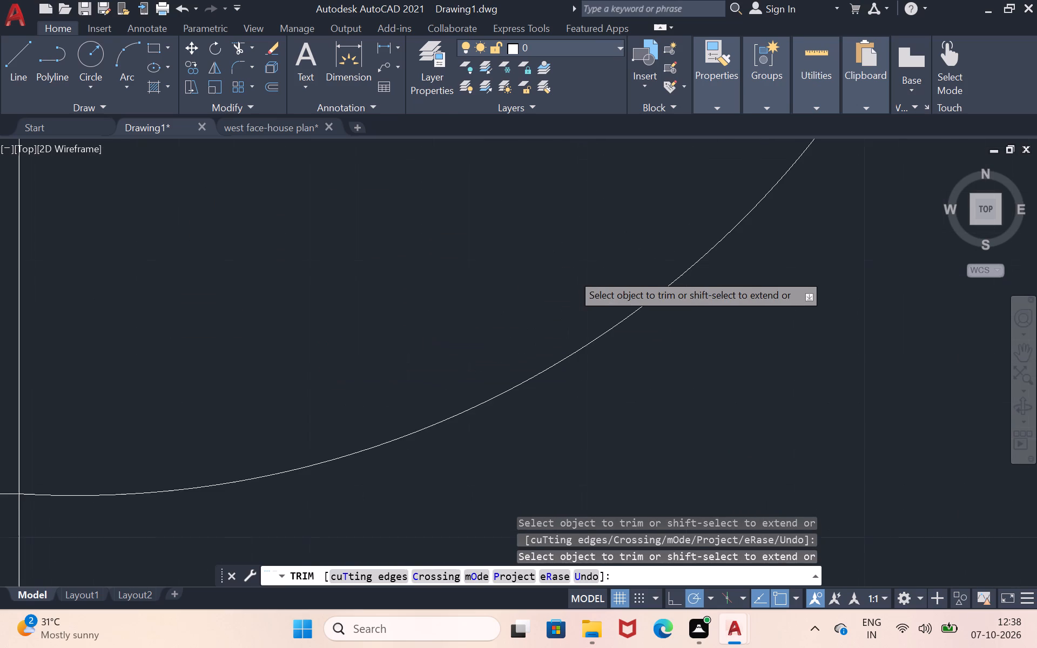
scroll(574, 273, down, 5)
scroll(543, 196, up, 2)
drag(508, 251, 472, 261)
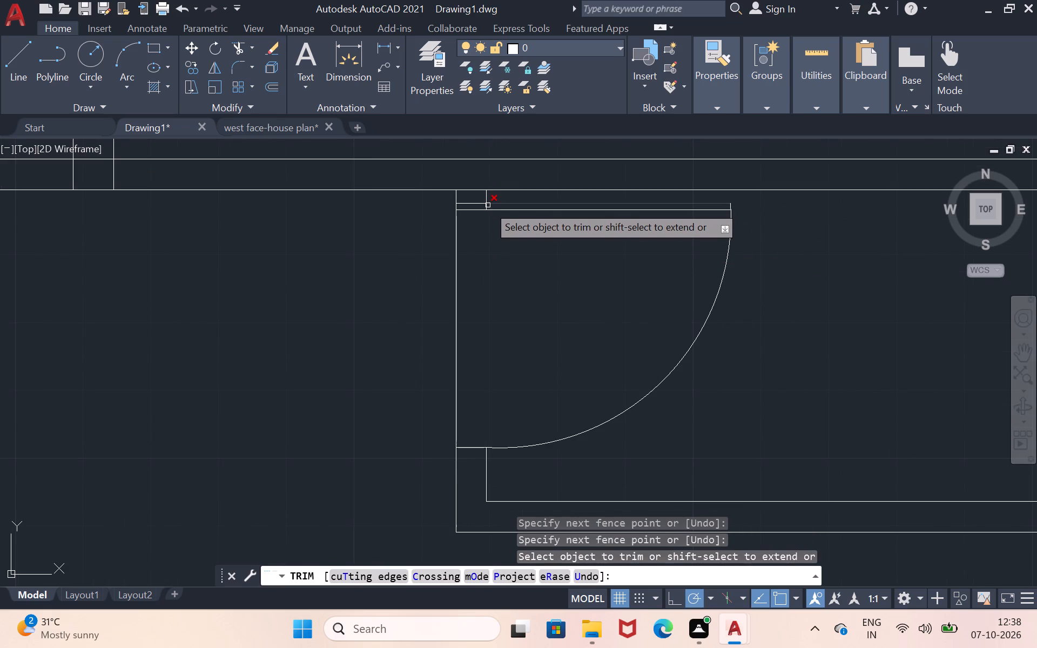
scroll(488, 205, up, 2)
click(481, 211)
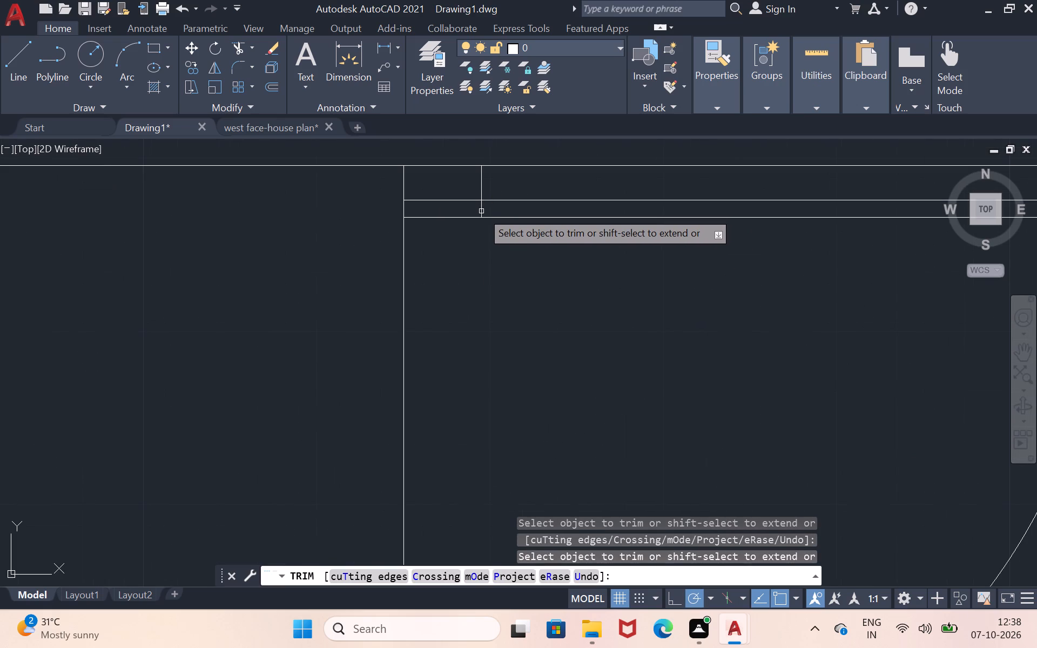
click(480, 208)
scroll(500, 287, down, 1)
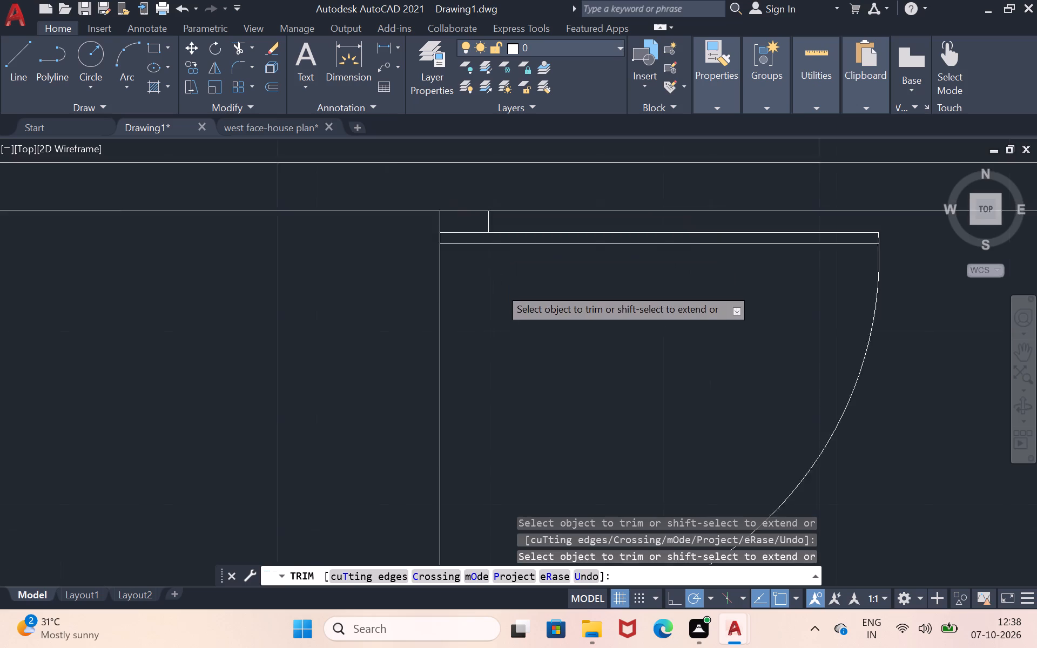
scroll(500, 287, down, 2)
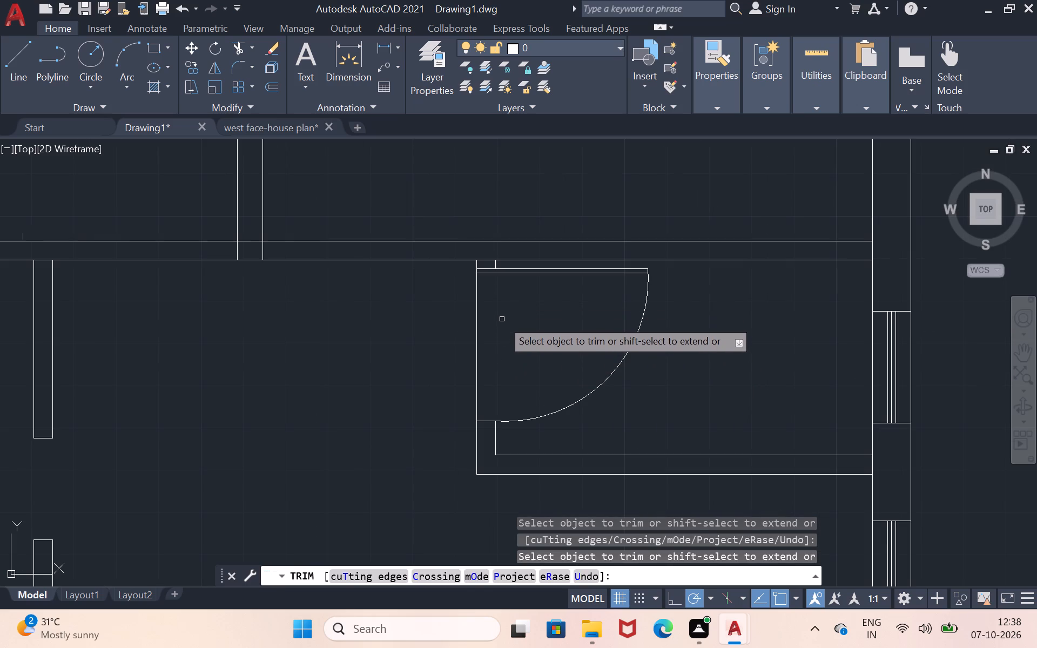
click(484, 258)
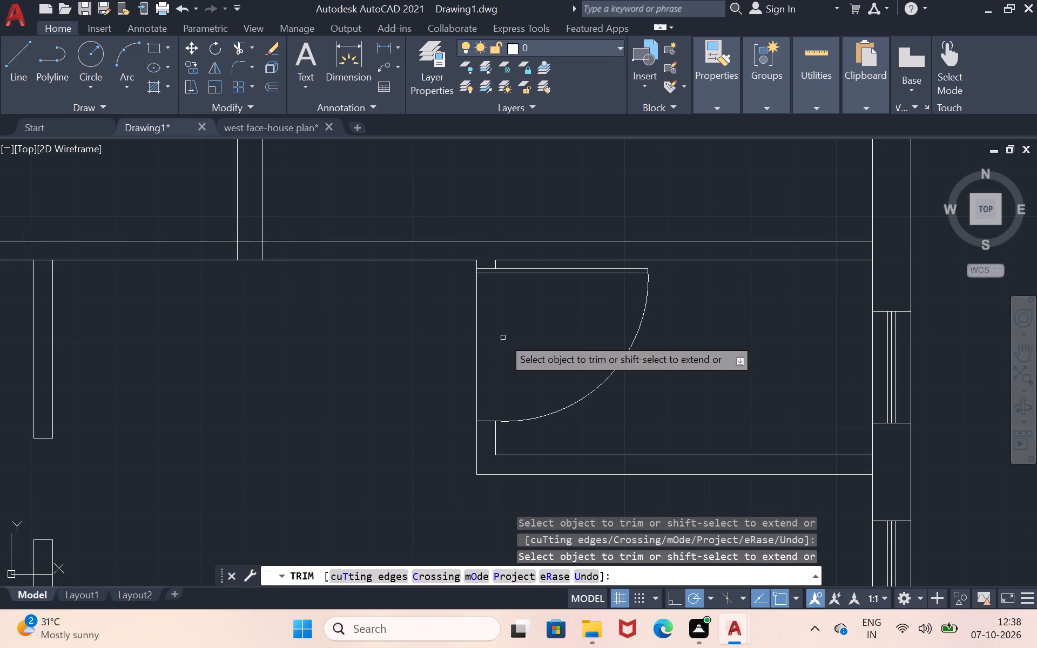
Draw a line 2" right along the horizontal wall's upper line from the vertical partition's right corner and across the wall as a door jamb.
scroll(503, 337, down, 2)
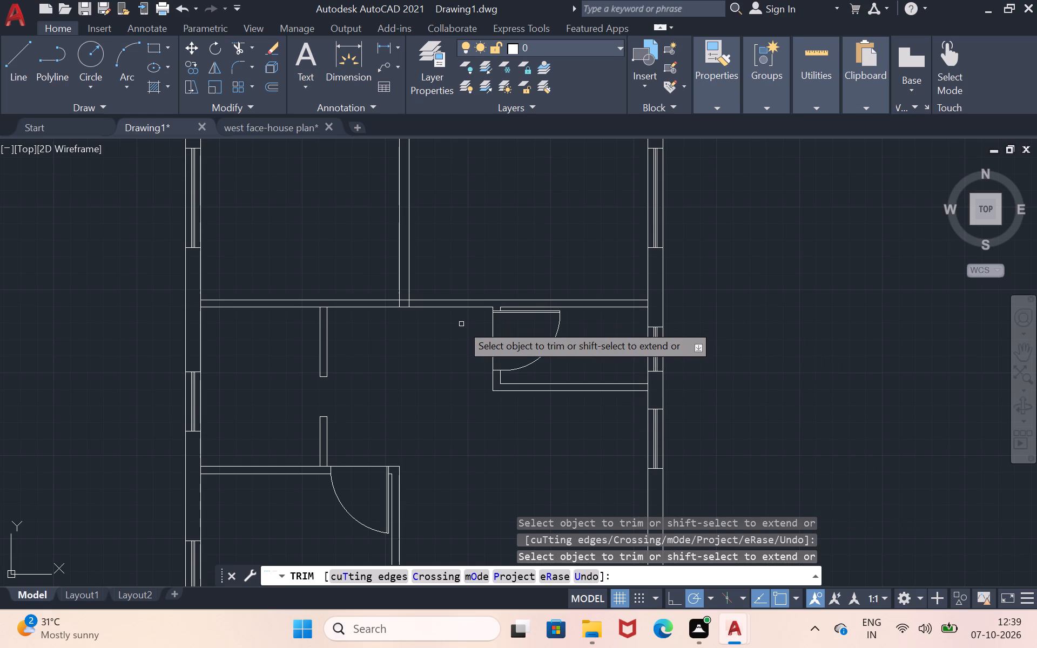
scroll(461, 324, up, 1)
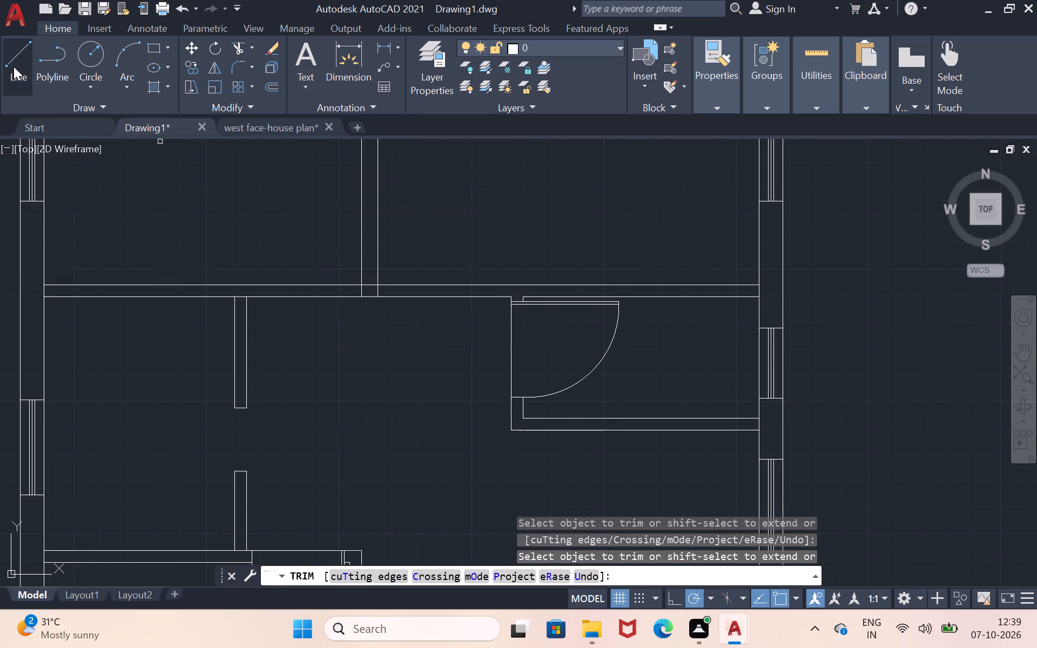
click(14, 66)
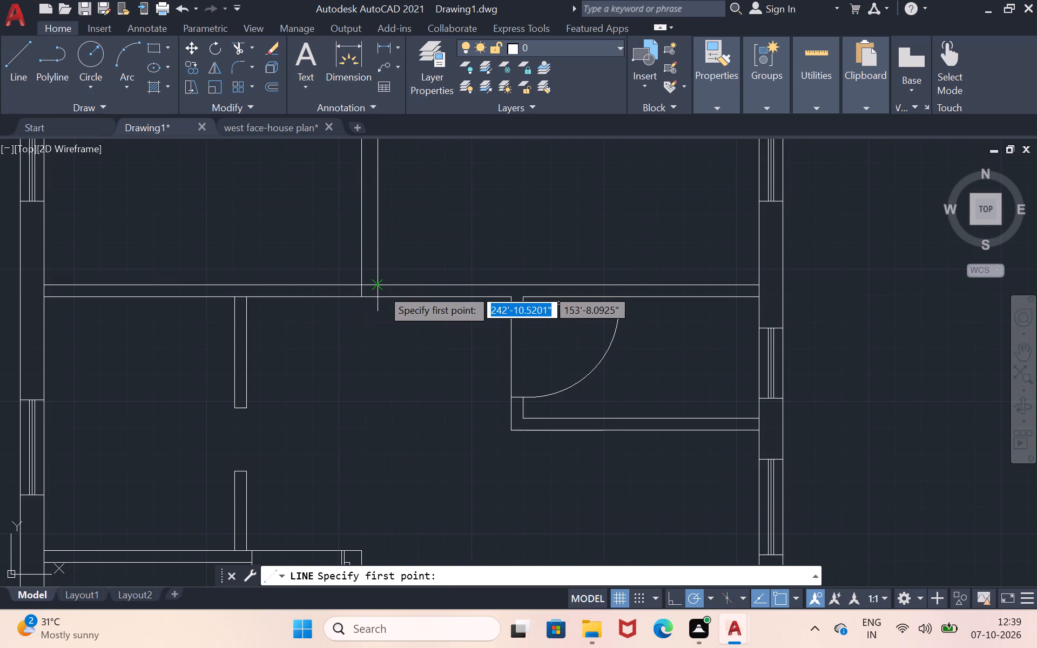
click(379, 286)
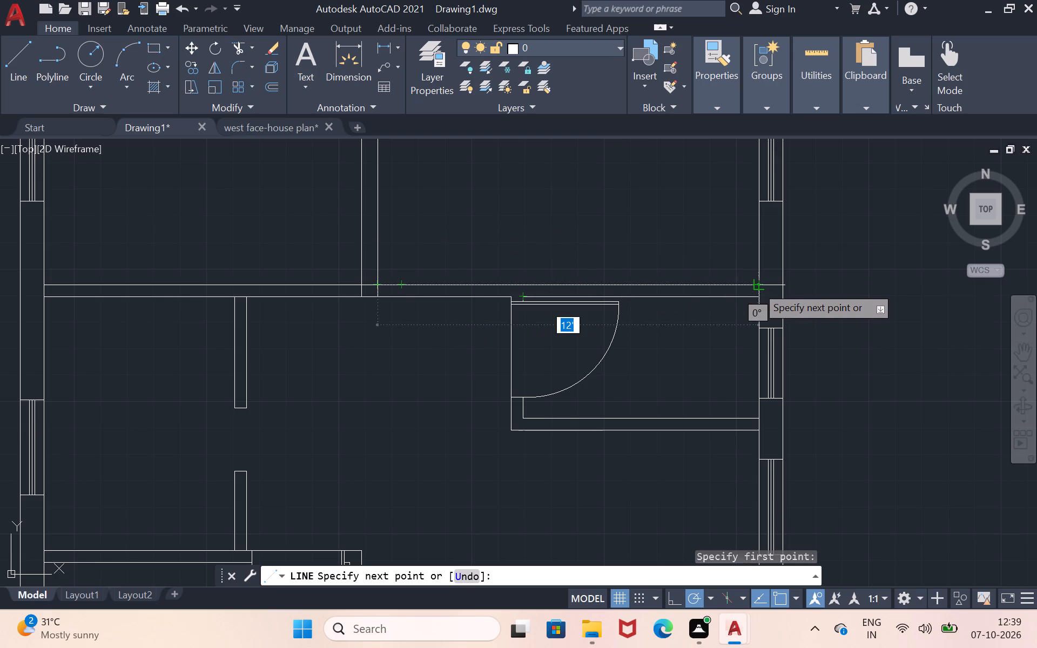
key(2)
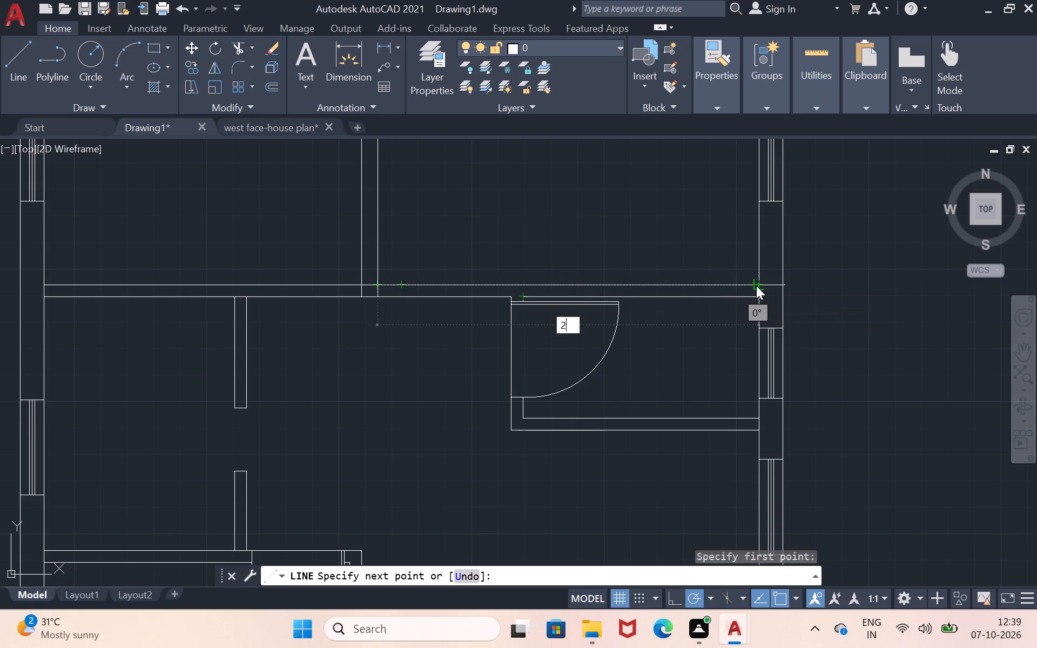
key(shift+quotedbl)
key(Return)
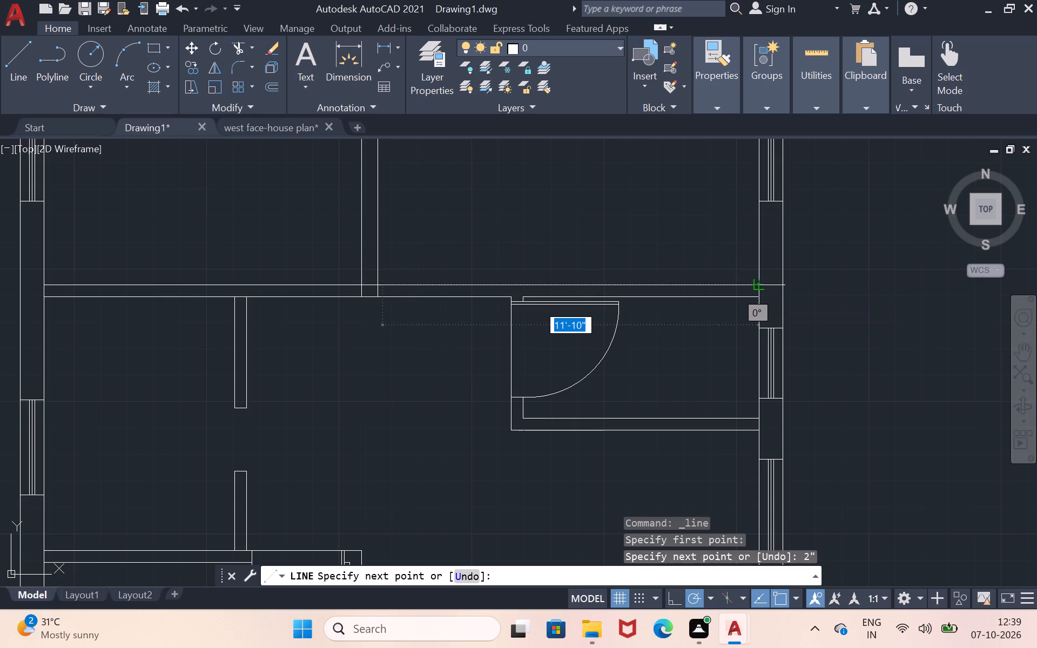
scroll(386, 314, up, 1)
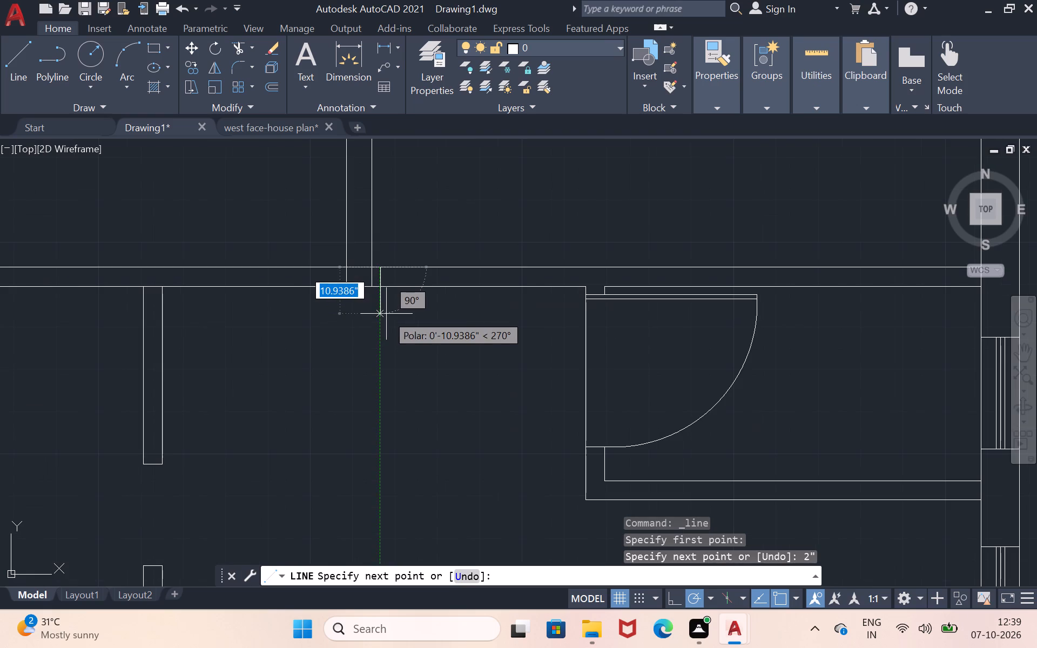
click(380, 286)
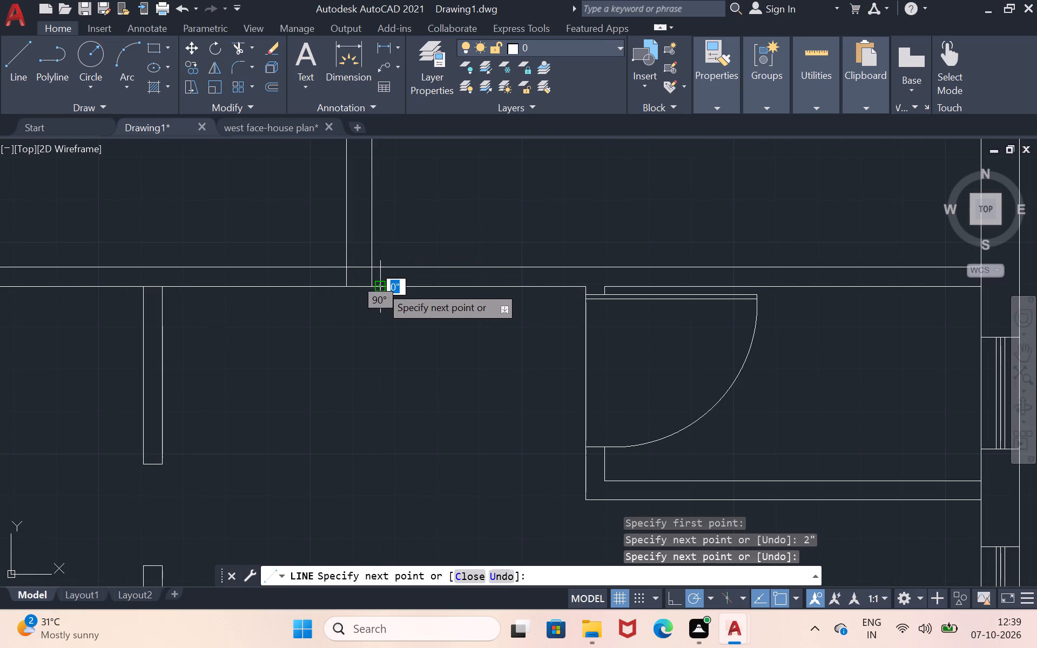
key(Return)
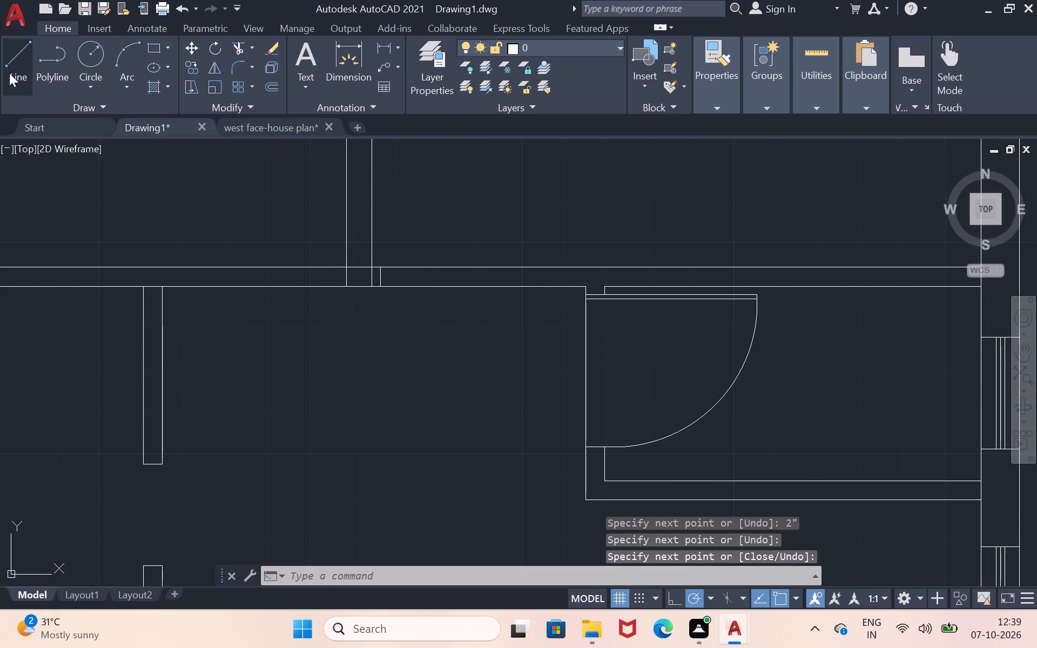
Draw a line 2" left along the horizontal wall's upper line from the vertical partition's left corner and across the wall as a door jamb.
click(9, 73)
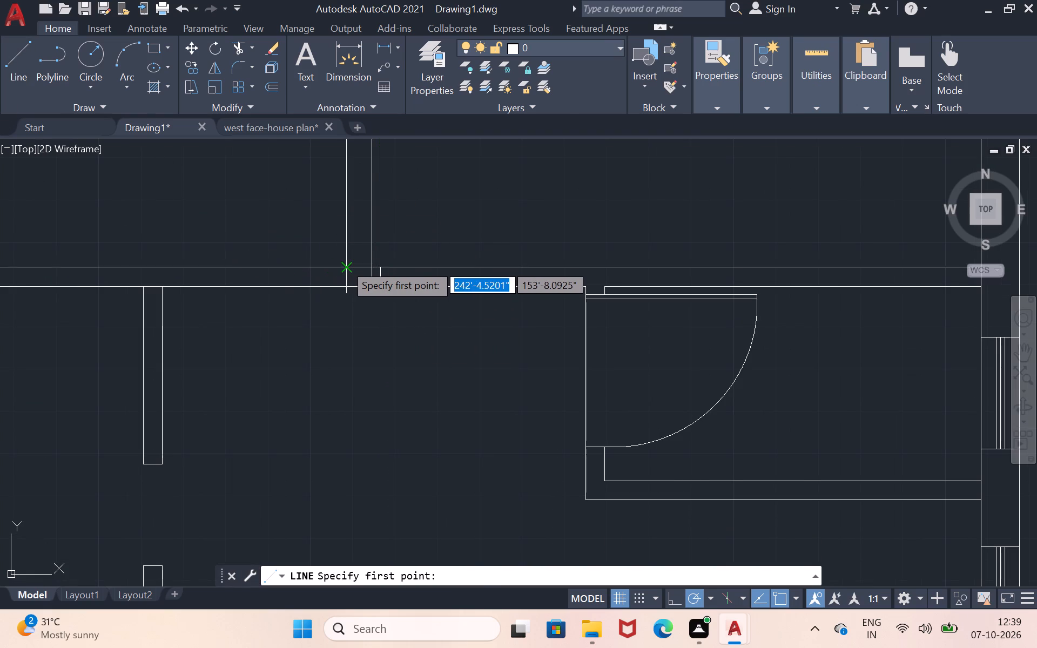
click(345, 264)
scroll(190, 278, down, 1)
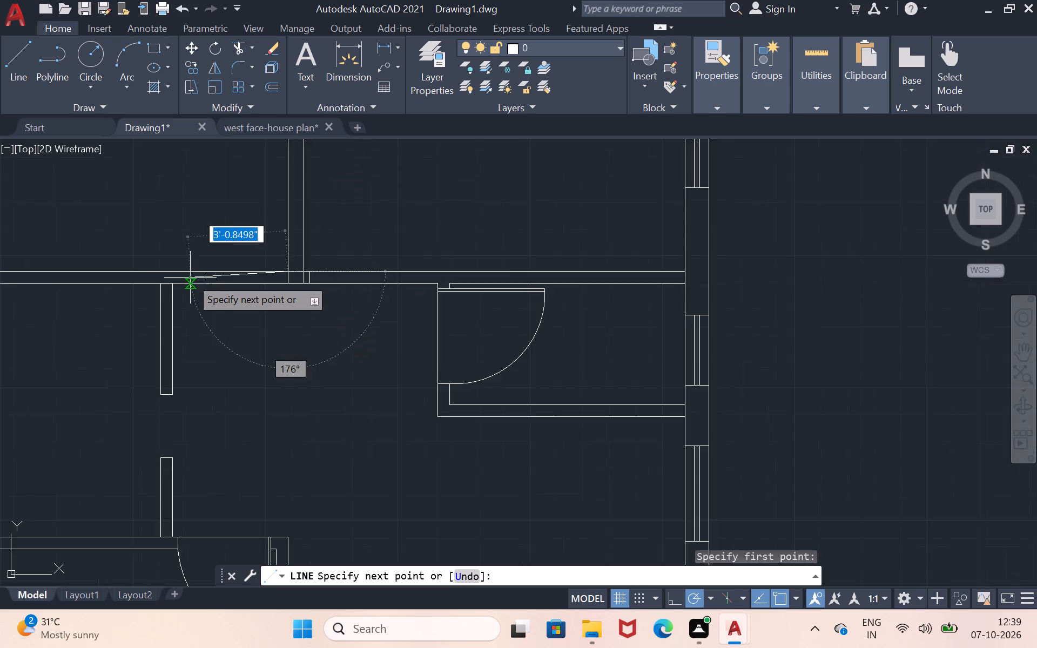
scroll(190, 278, down, 2)
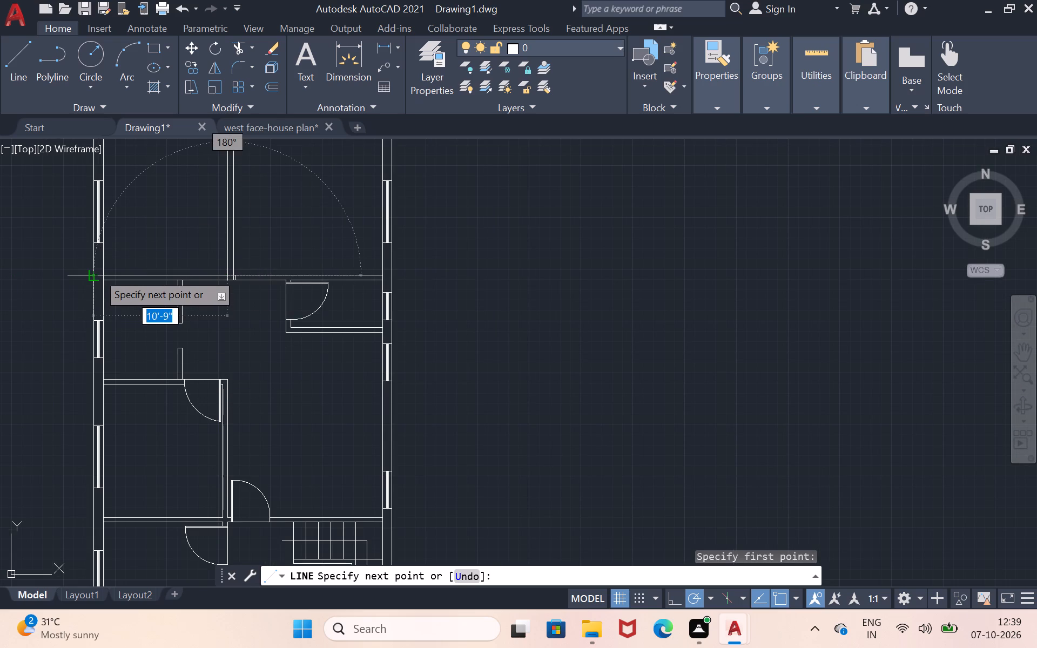
key(2)
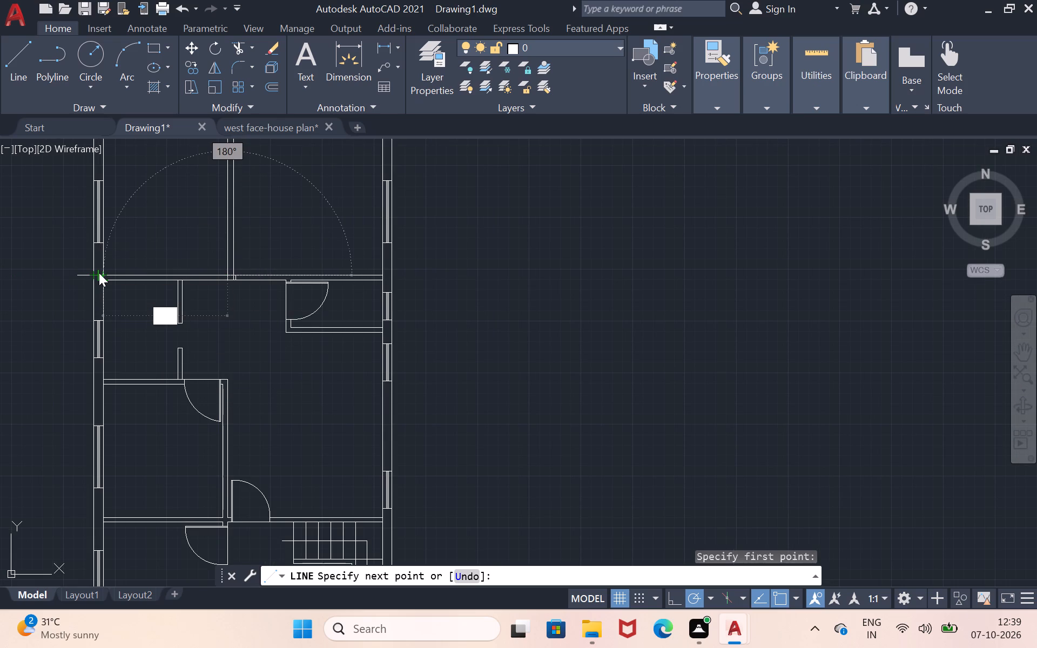
key(shift+quotedbl)
key(Return)
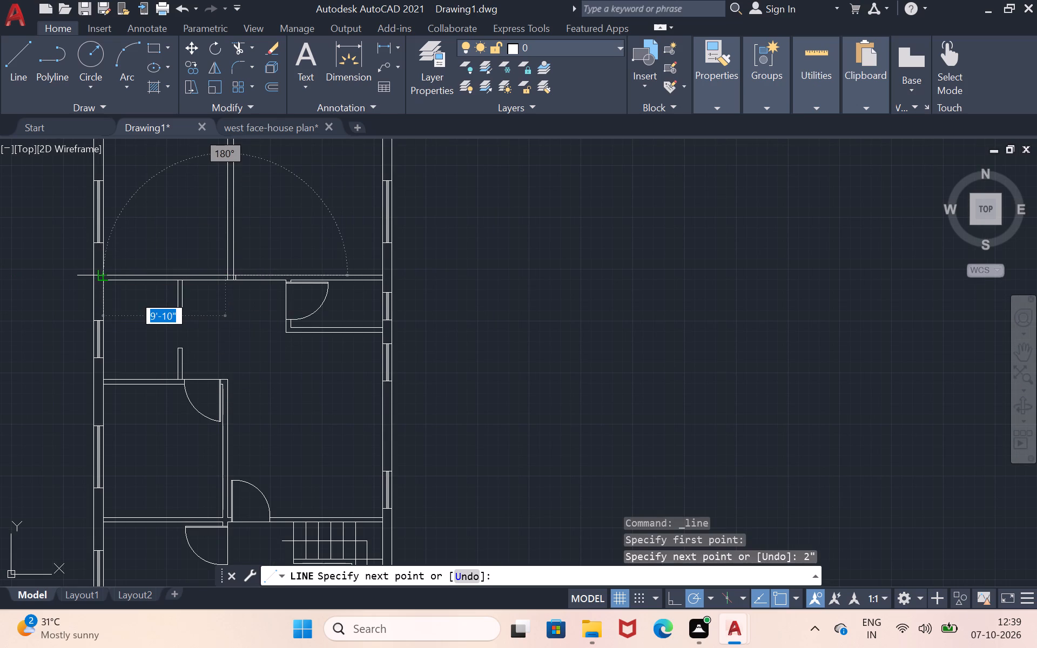
scroll(210, 278, up, 2)
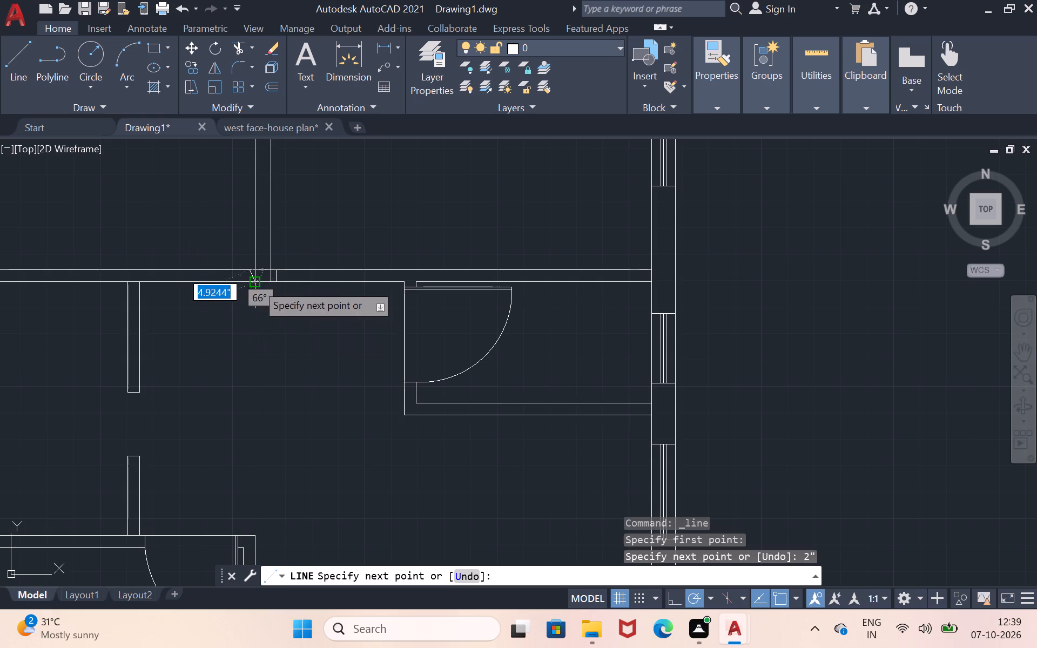
scroll(238, 295, up, 3)
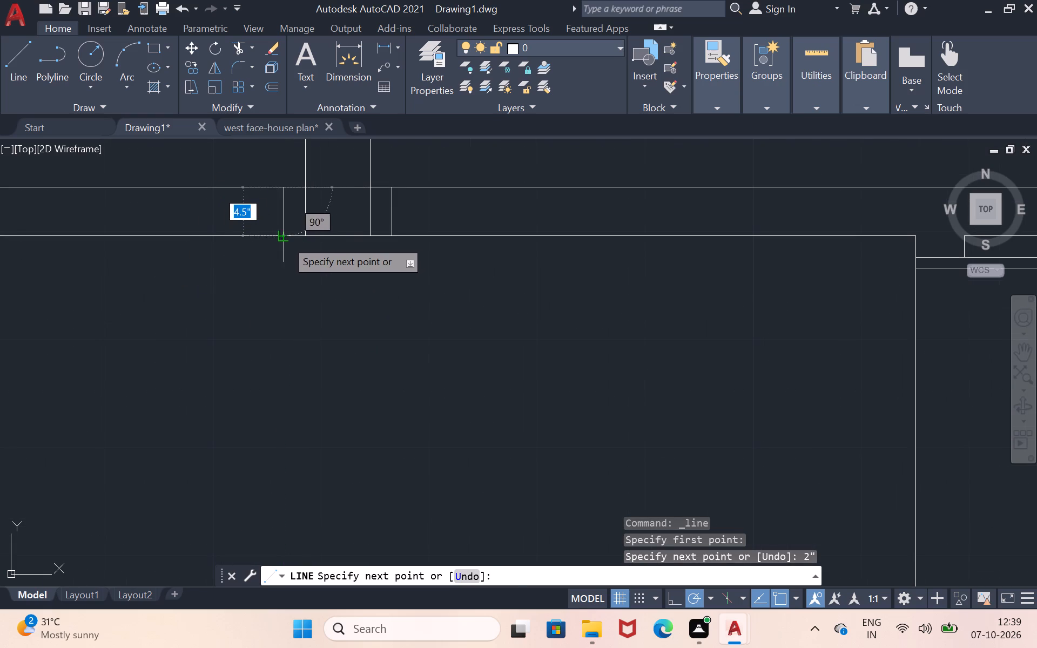
click(286, 240)
key(Return)
Trim the vertical partition's two lines where they cross the horizontal wall's thickness between the new jambs.
scroll(288, 307, down, 3)
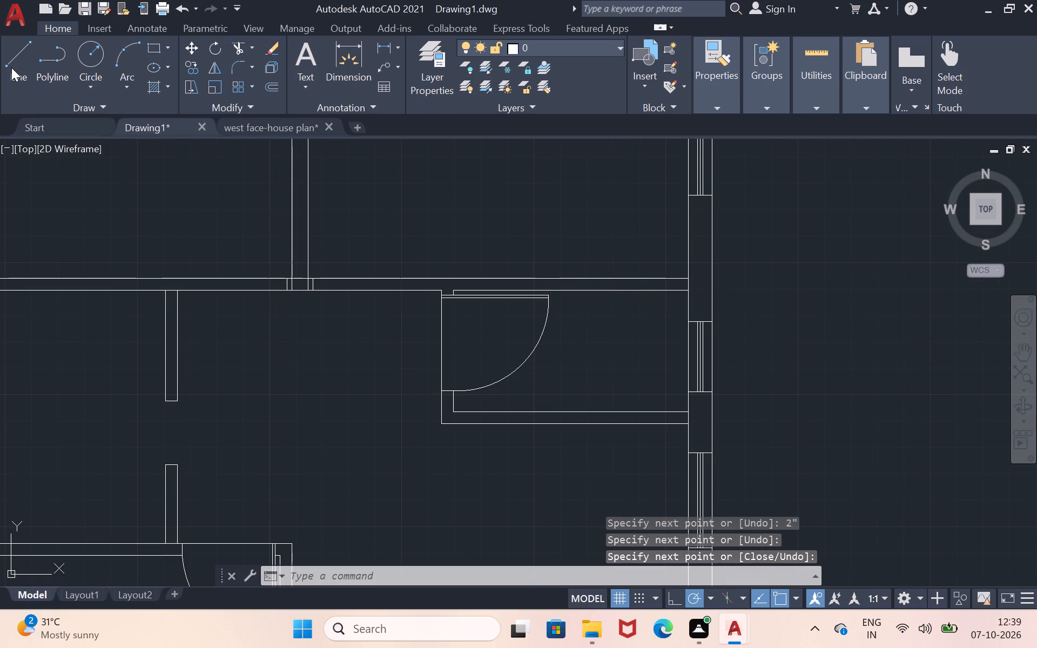
click(241, 49)
scroll(284, 294, up, 2)
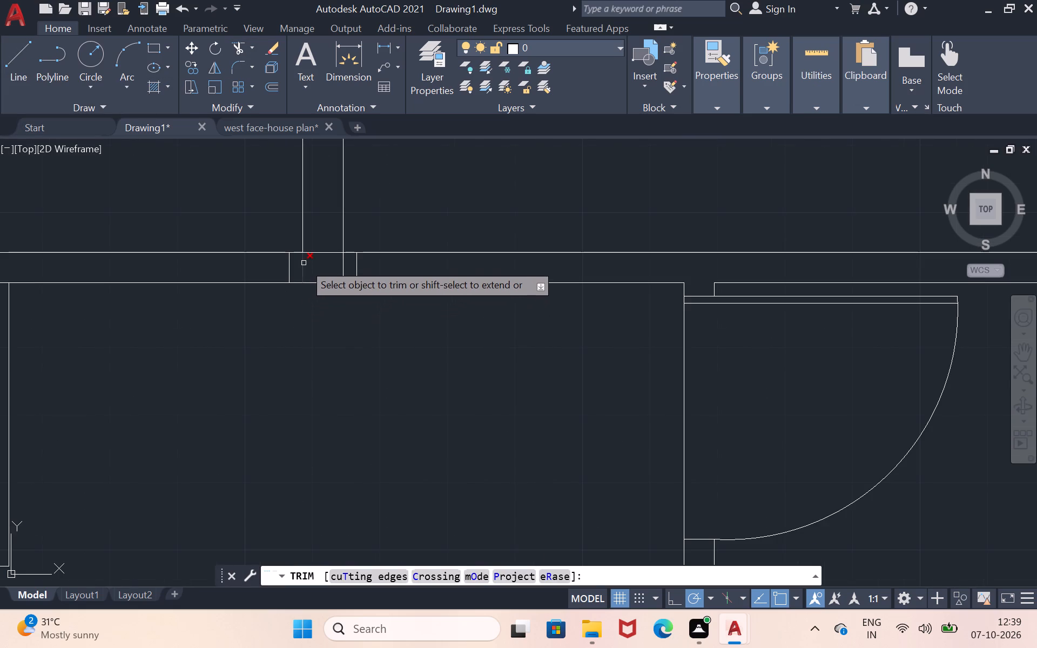
click(304, 263)
click(344, 266)
Draw a 3' vertical line upward from the upper end of the jamb on the partition's right side as a door leaf.
scroll(328, 302, down, 1)
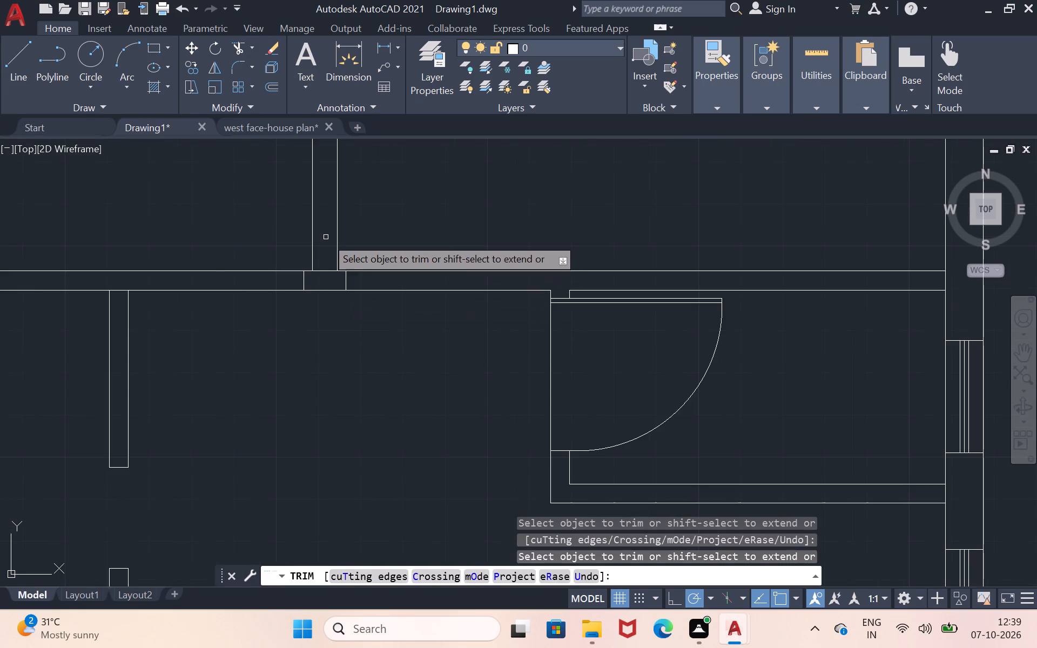
scroll(326, 237, down, 1)
scroll(188, 213, down, 1)
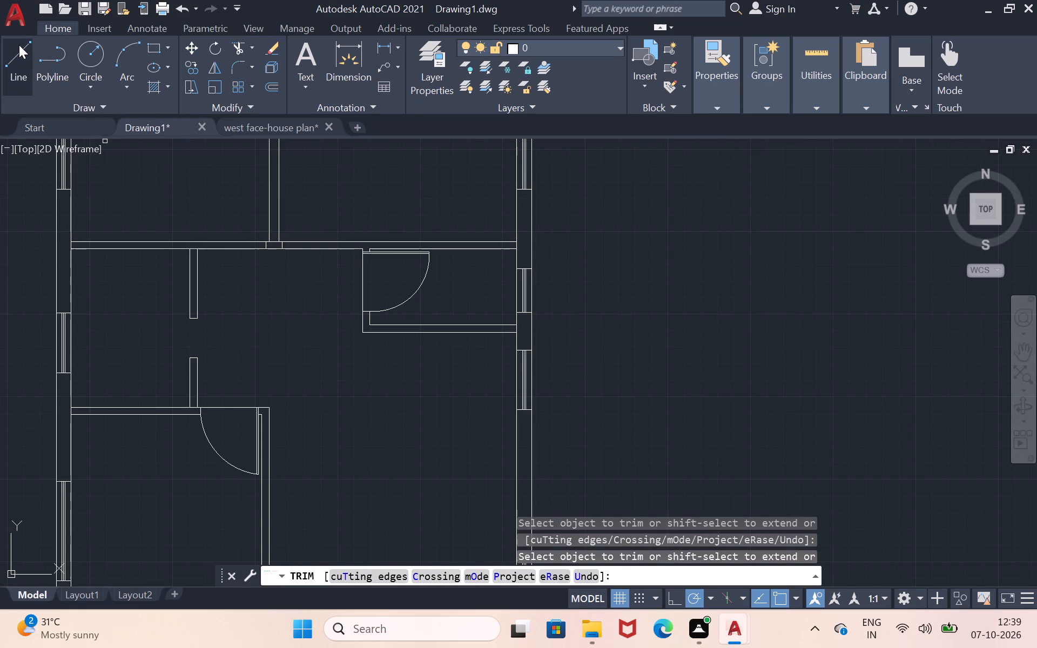
click(19, 45)
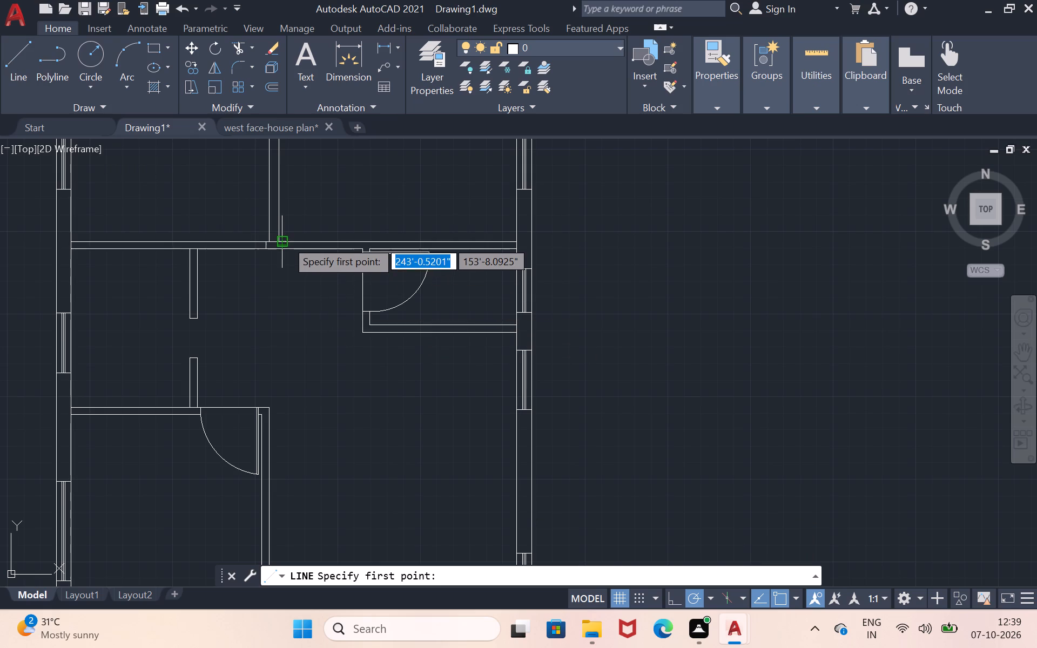
scroll(286, 240, up, 3)
click(272, 246)
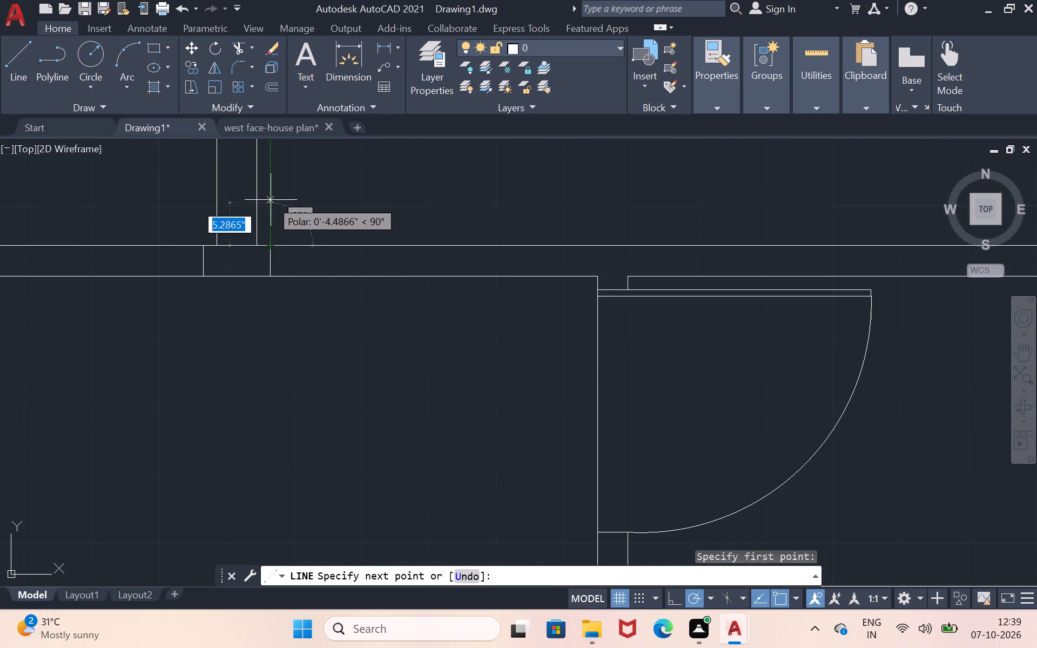
scroll(271, 193, down, 2)
scroll(271, 193, up, 1)
scroll(274, 152, down, 2)
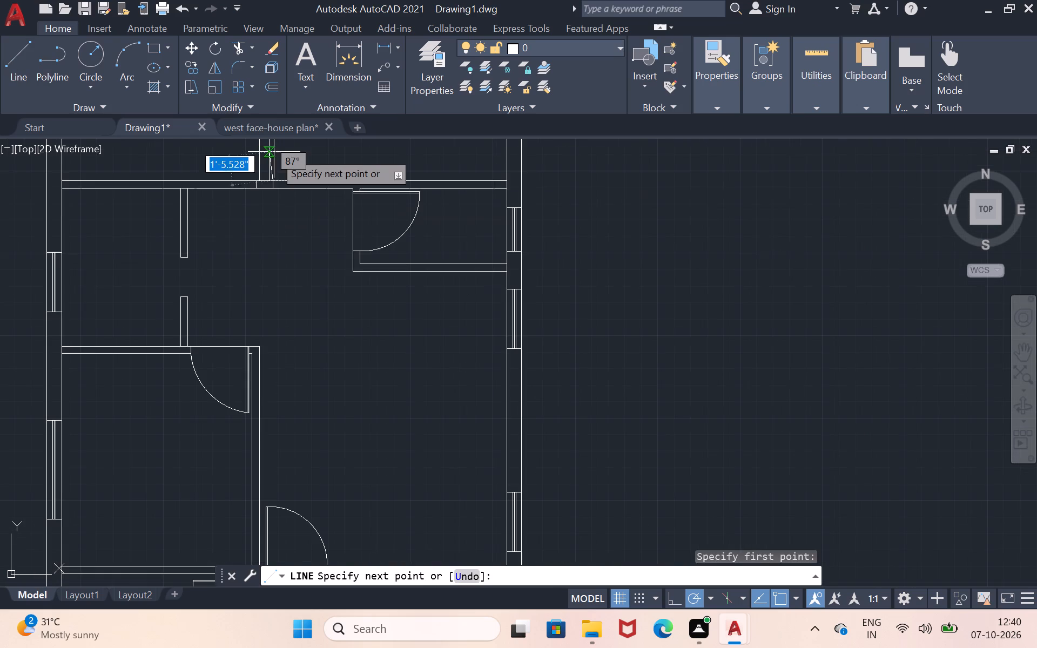
scroll(274, 152, up, 3)
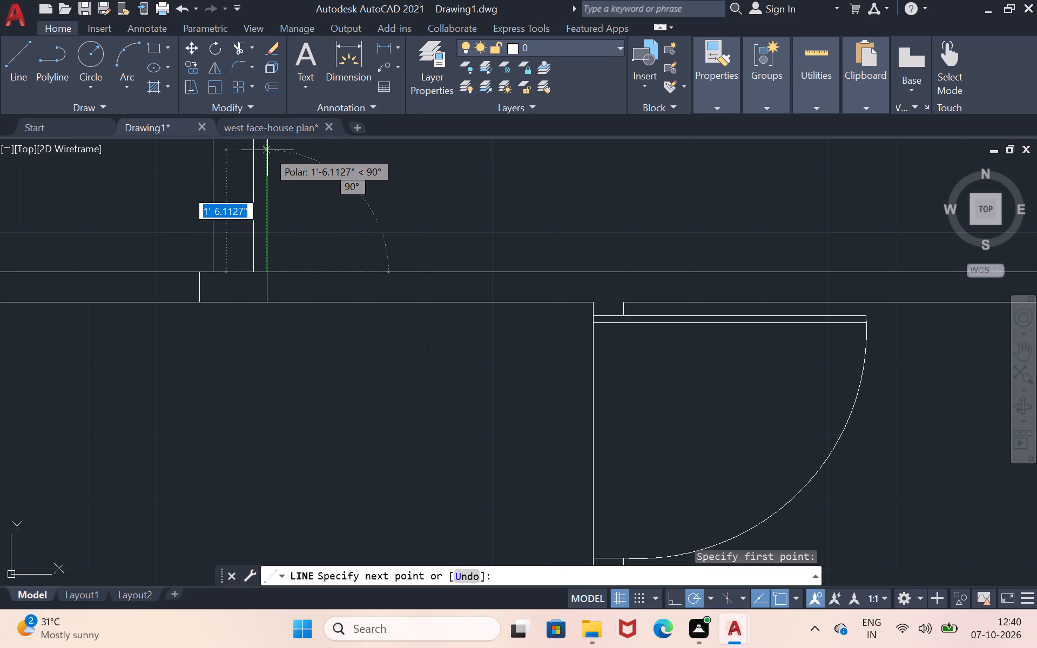
text(3')
key(Return)
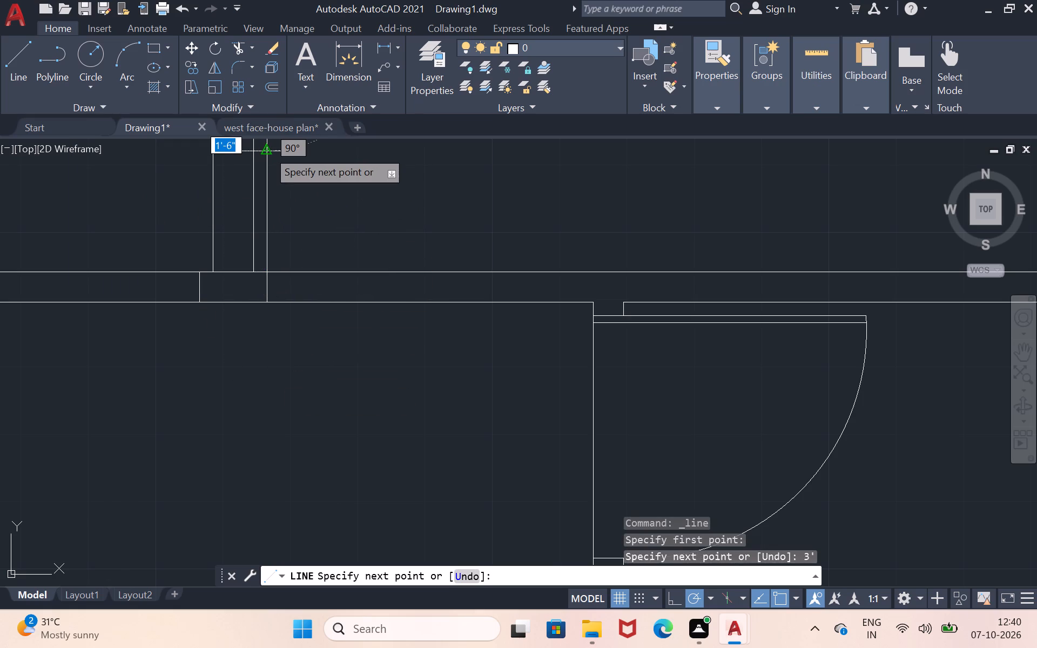
key(Return)
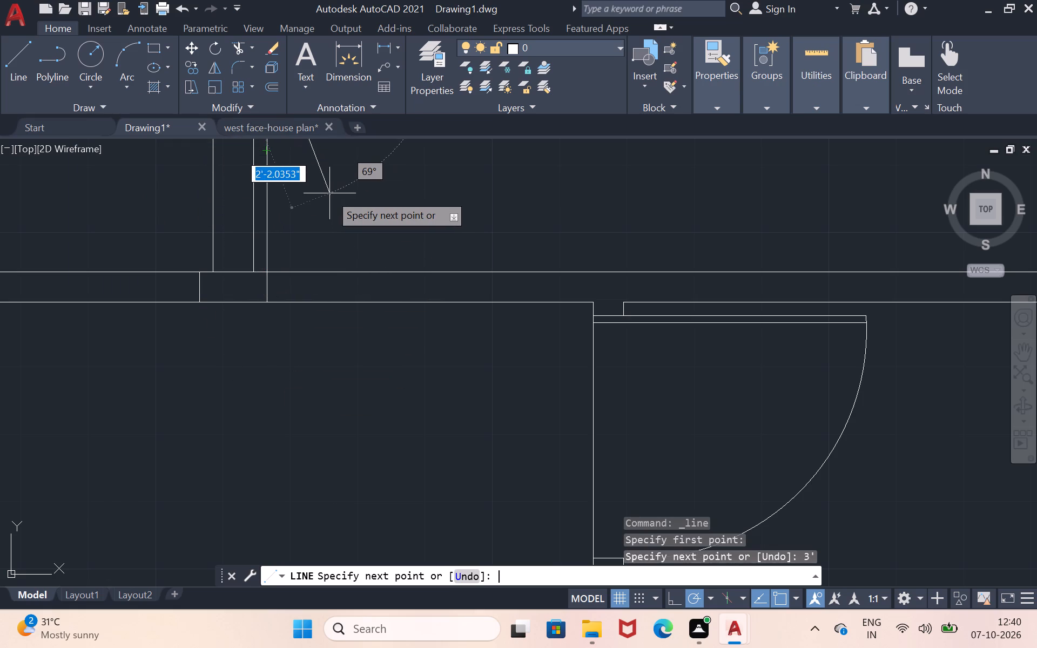
Offset the 3' leaf line and the jamb line below it 1" to the right, away from the partition.
key(o)
key(Return)
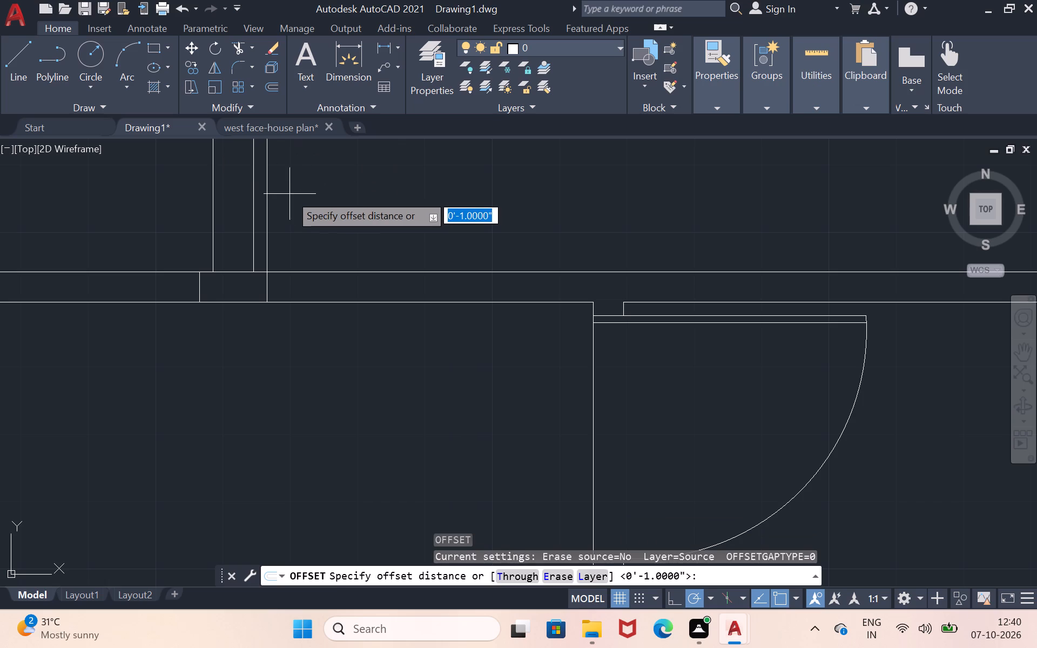
click(267, 199)
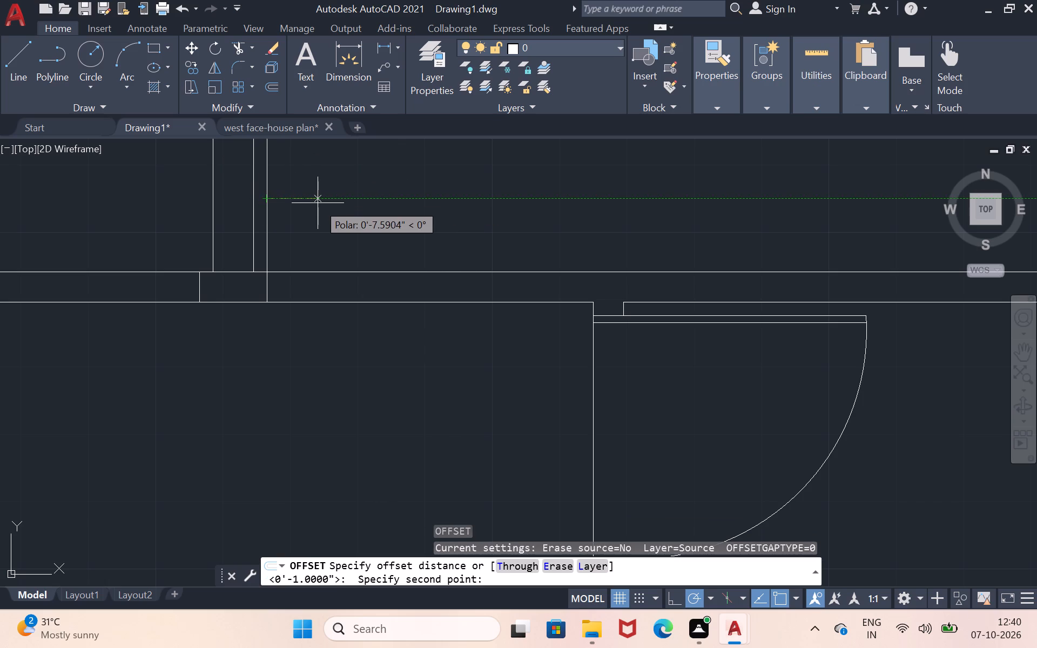
text(1")
key(Return)
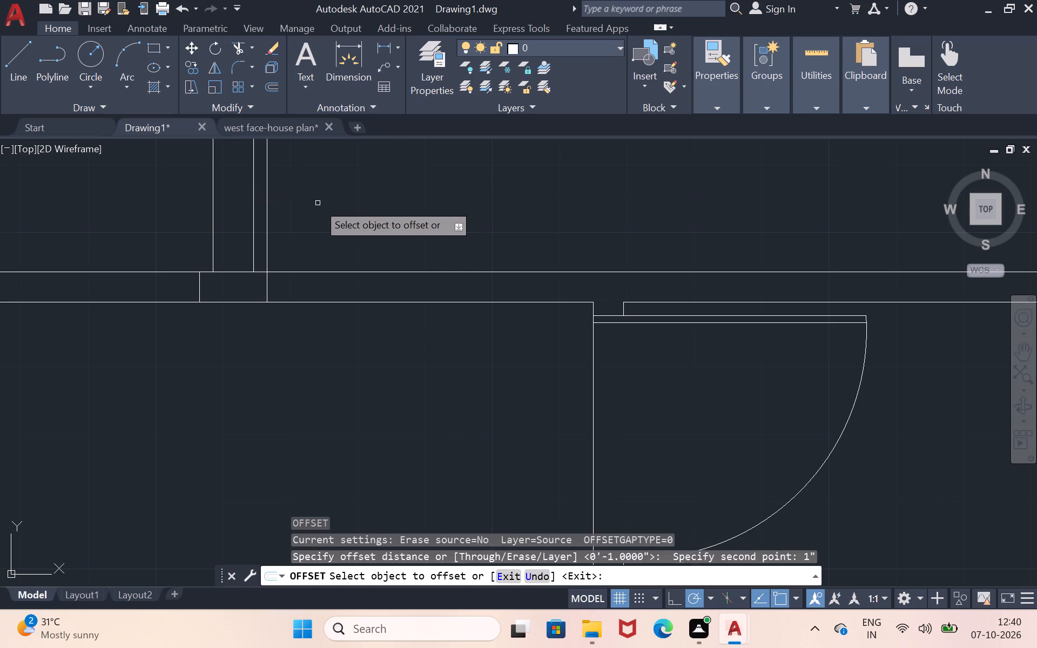
click(266, 222)
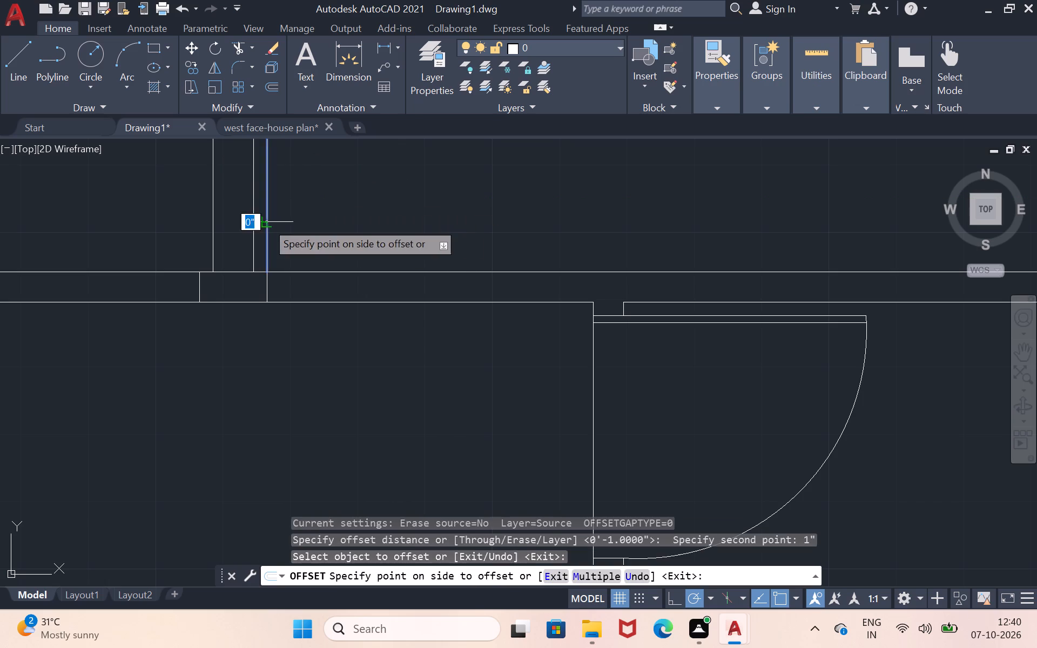
click(305, 222)
click(268, 279)
click(279, 284)
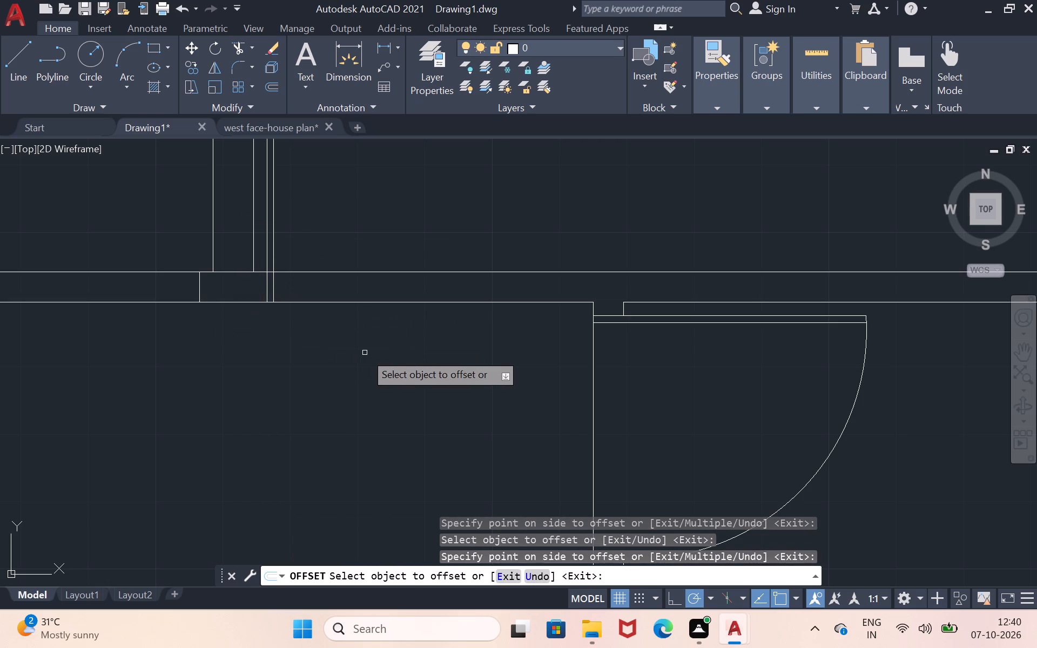
key(Return)
Draw a 3' vertical line upward from the upper end of the jamb on the partition's left side as a door leaf.
click(20, 68)
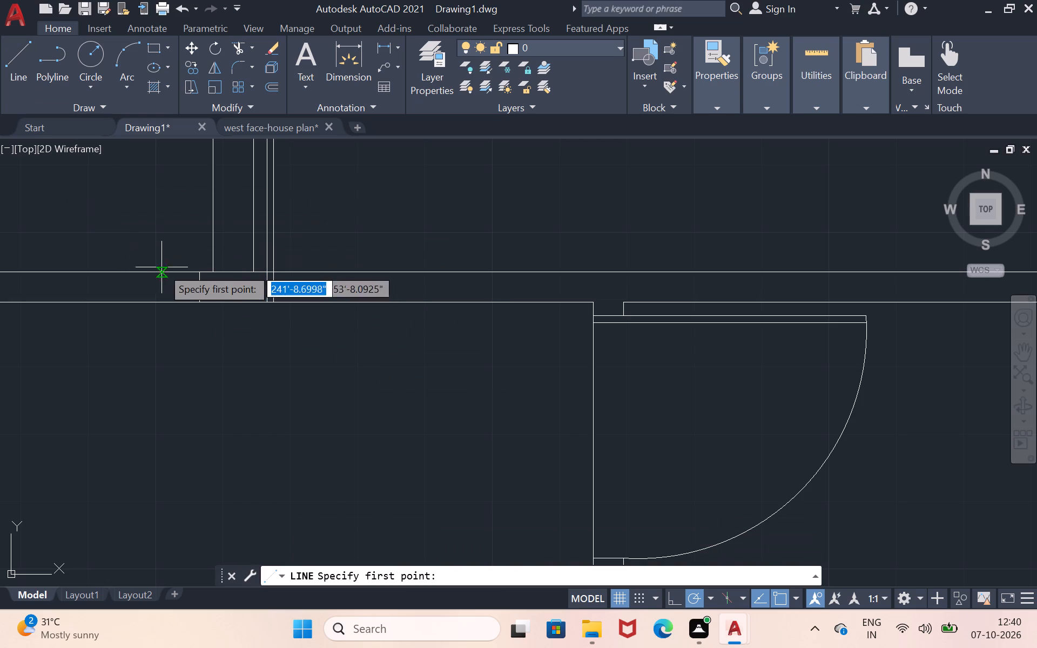
drag(197, 271, 197, 262)
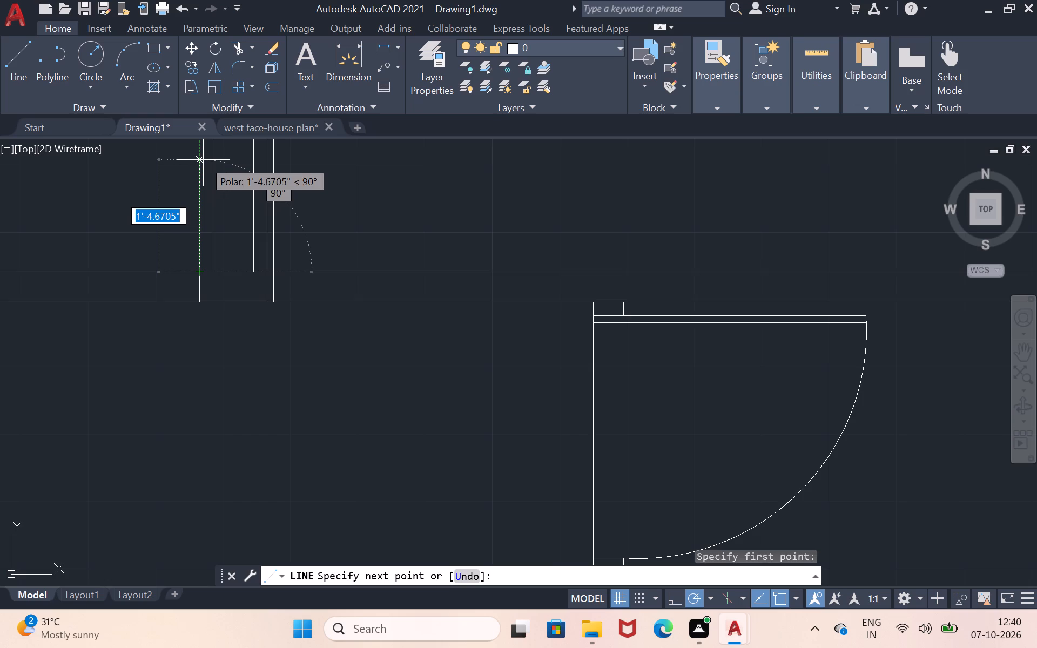
key(3)
key(shift+quotedbl)
key(Return)
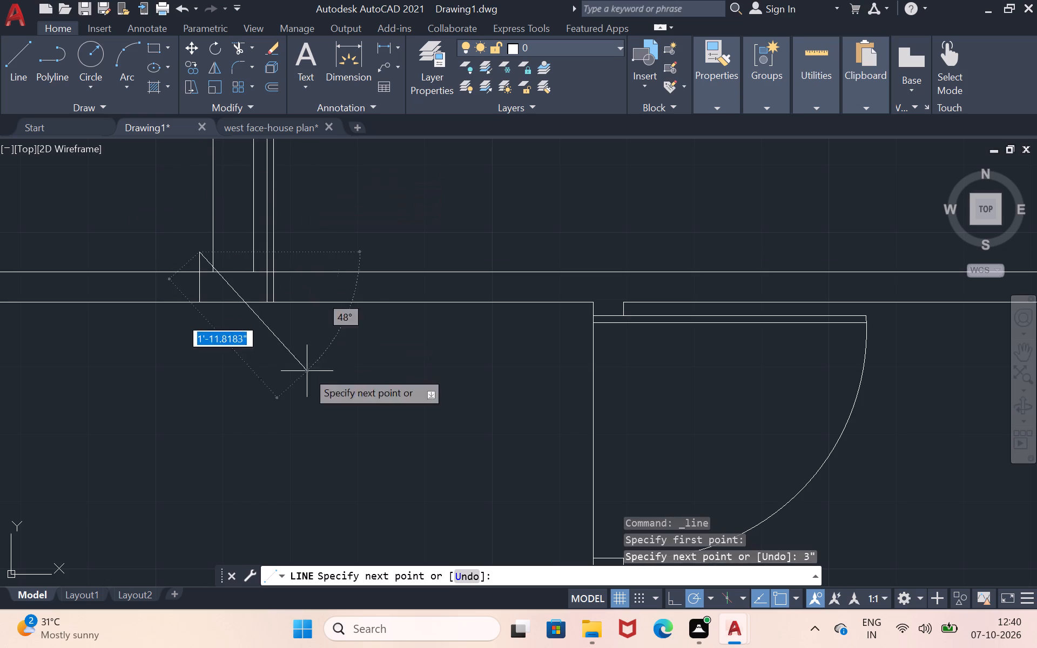
key(ctrl+z)
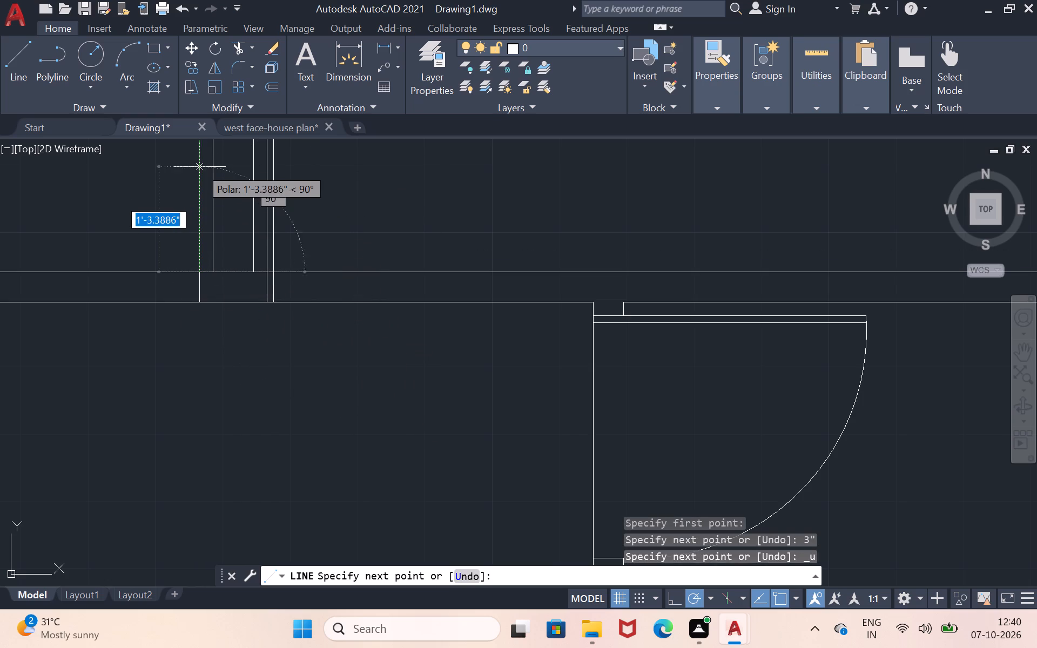
text(3')
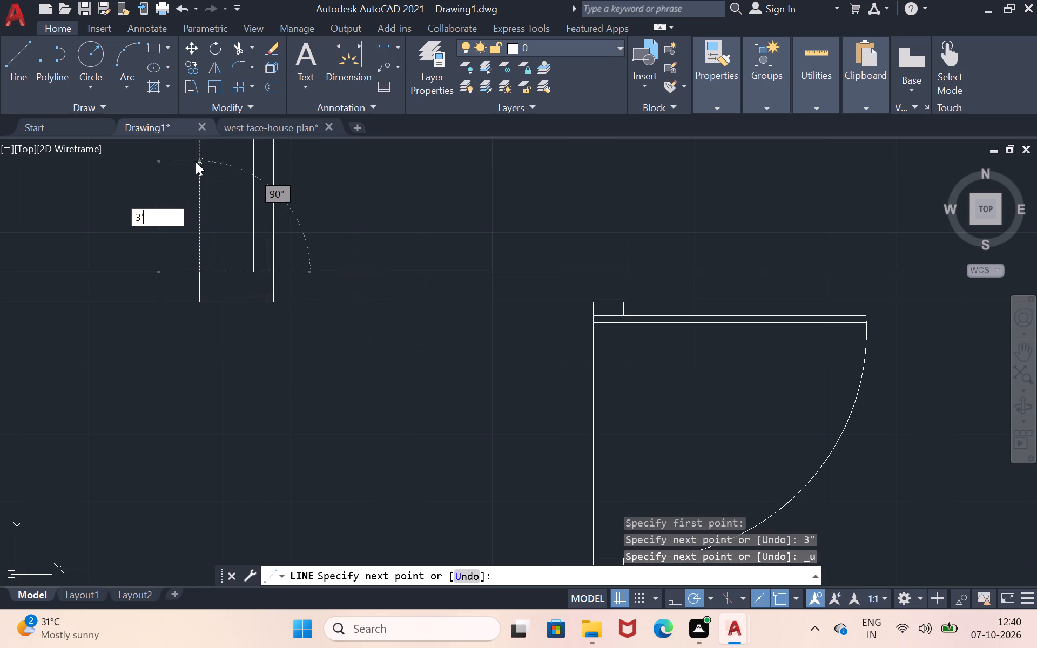
key(Return)
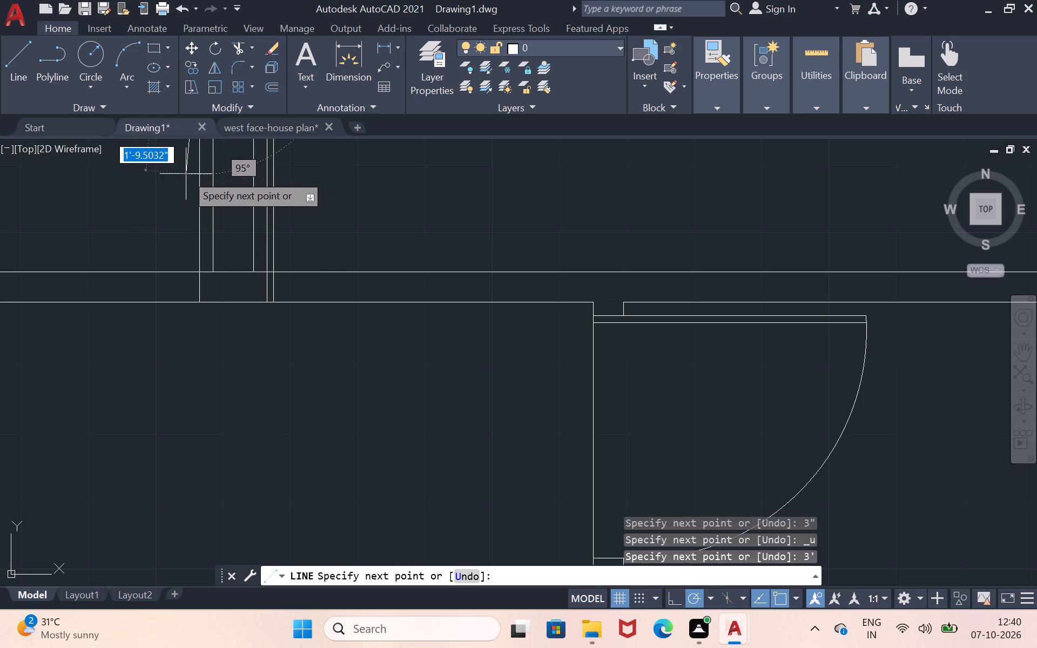
key(Return)
Offset the left 3' leaf line and the jamb line below it 1" to the left, away from the partition.
key(o)
key(Return)
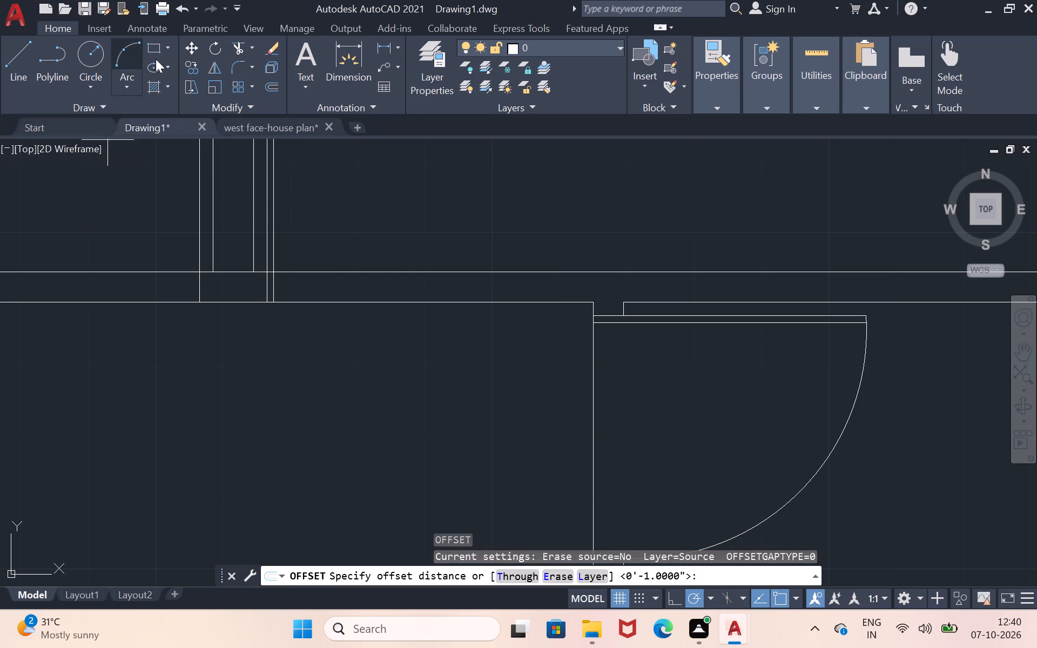
click(201, 188)
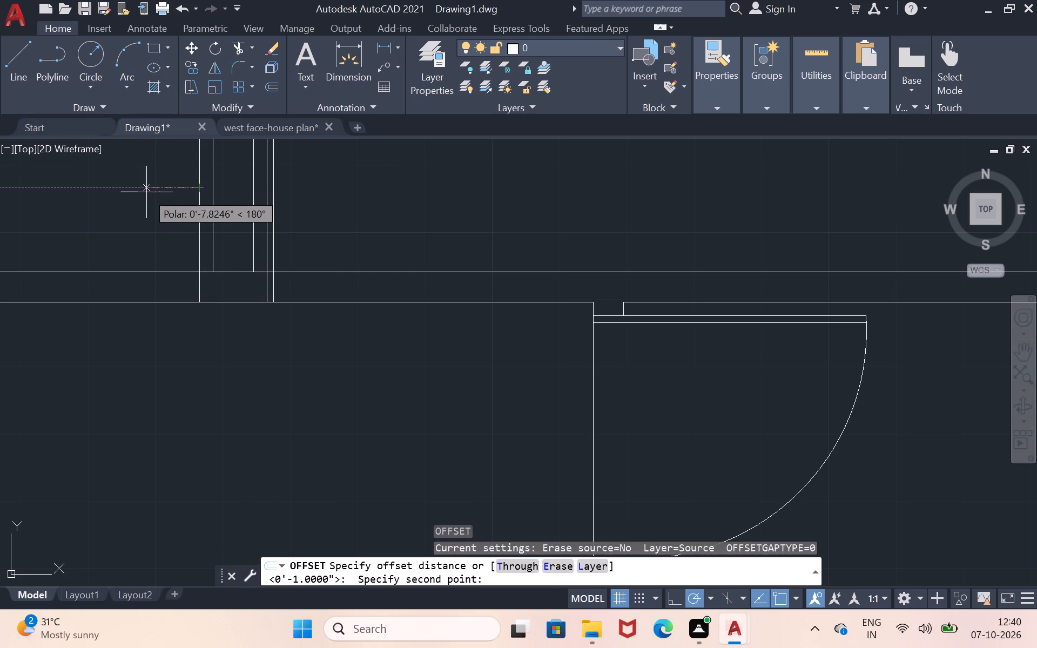
text(1")
key(Return)
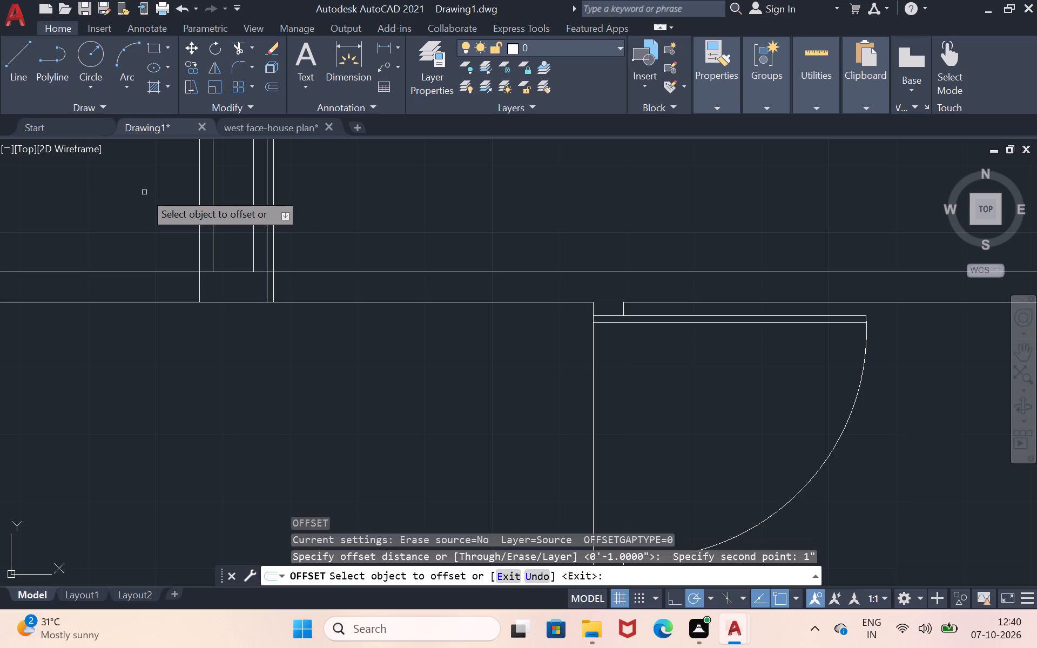
click(198, 210)
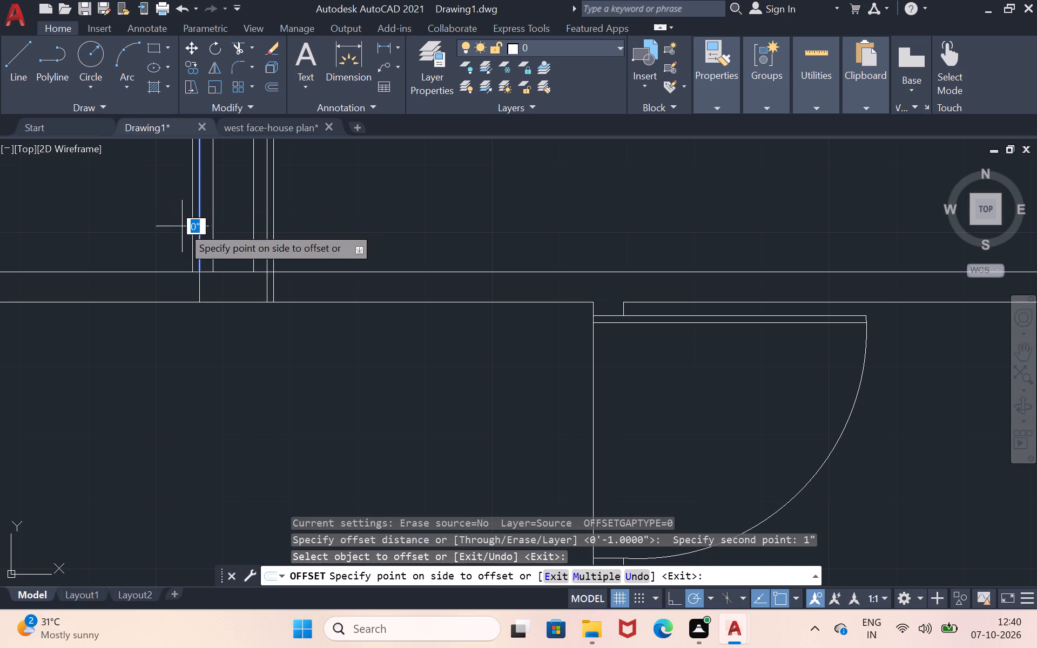
click(187, 281)
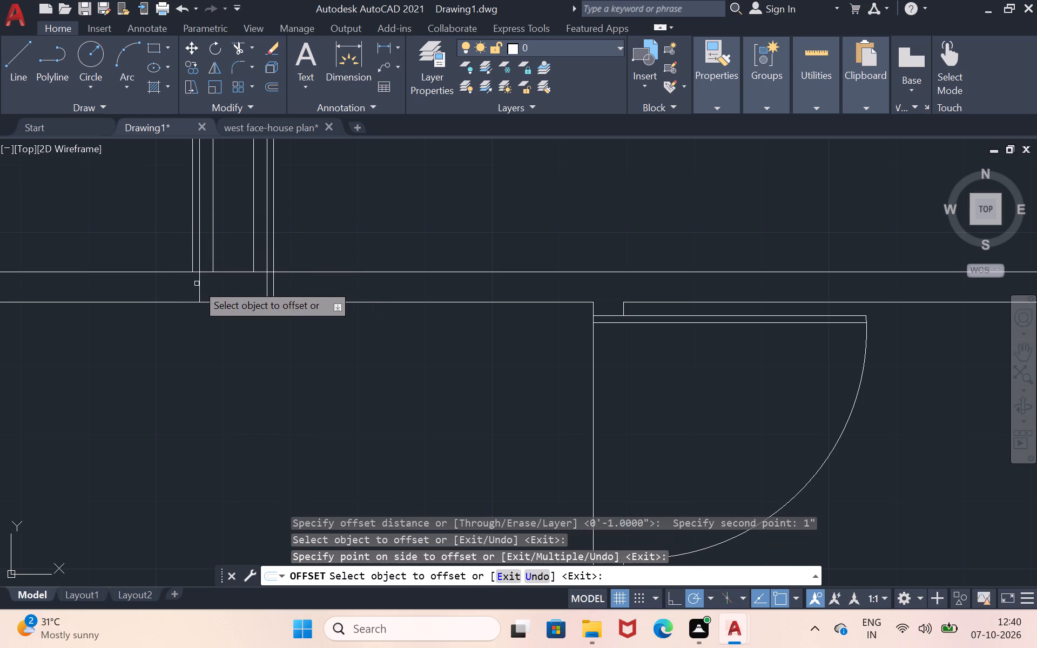
click(197, 283)
click(183, 283)
scroll(427, 192, down, 1)
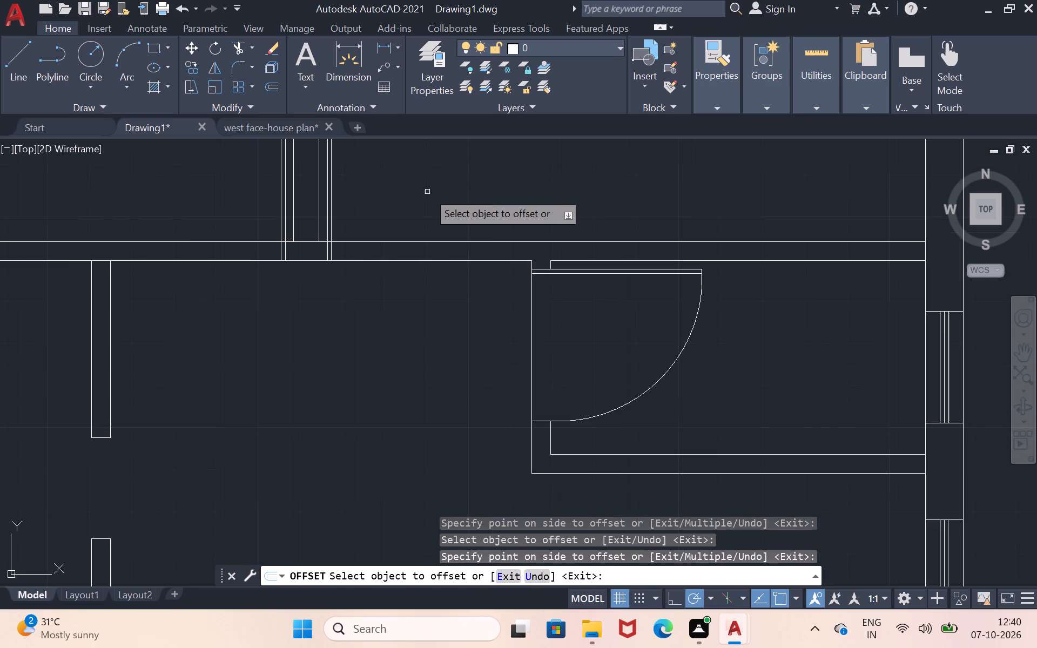
scroll(427, 192, down, 1)
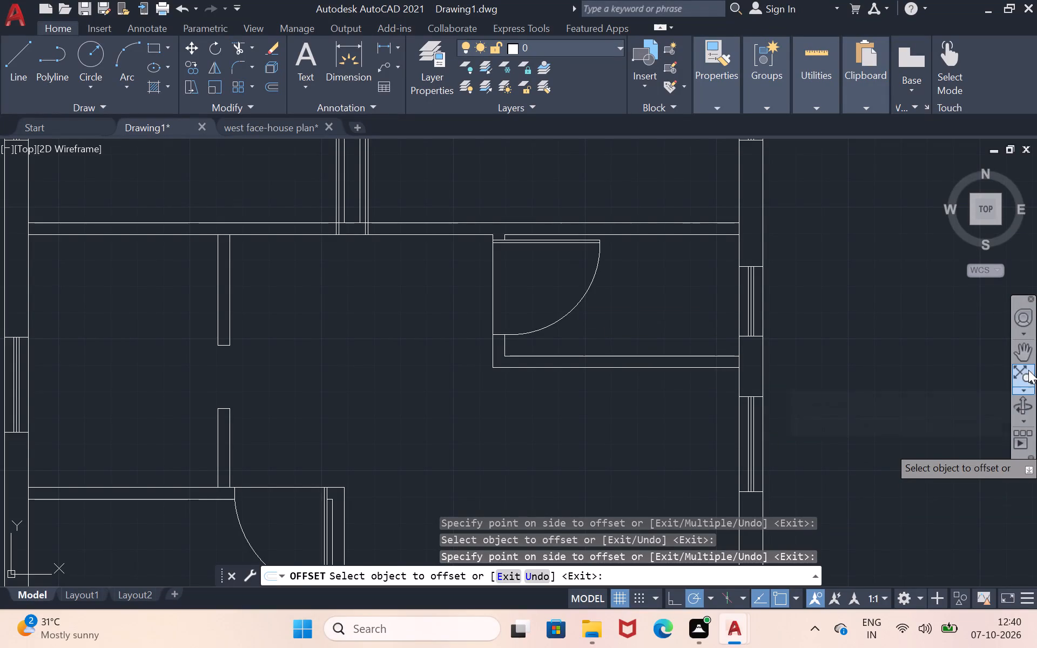
Draw a line from the right door leaf's lower end, 3' right along the wall and 4.5" up to the wall's upper line.
click(1025, 356)
drag(331, 275, 322, 362)
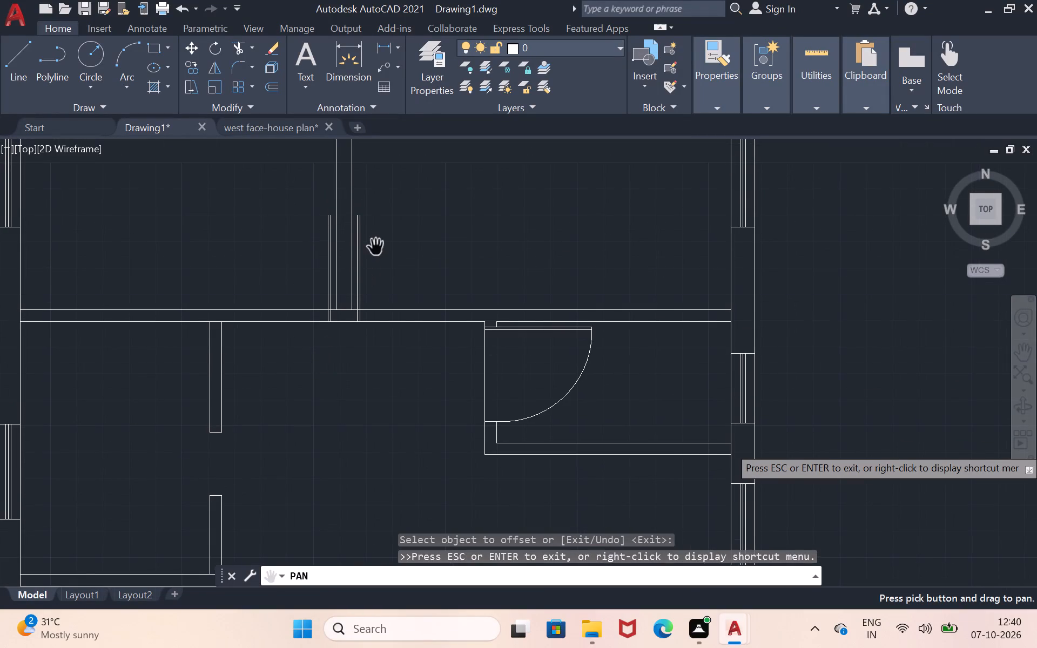
drag(377, 244, 375, 254)
click(17, 53)
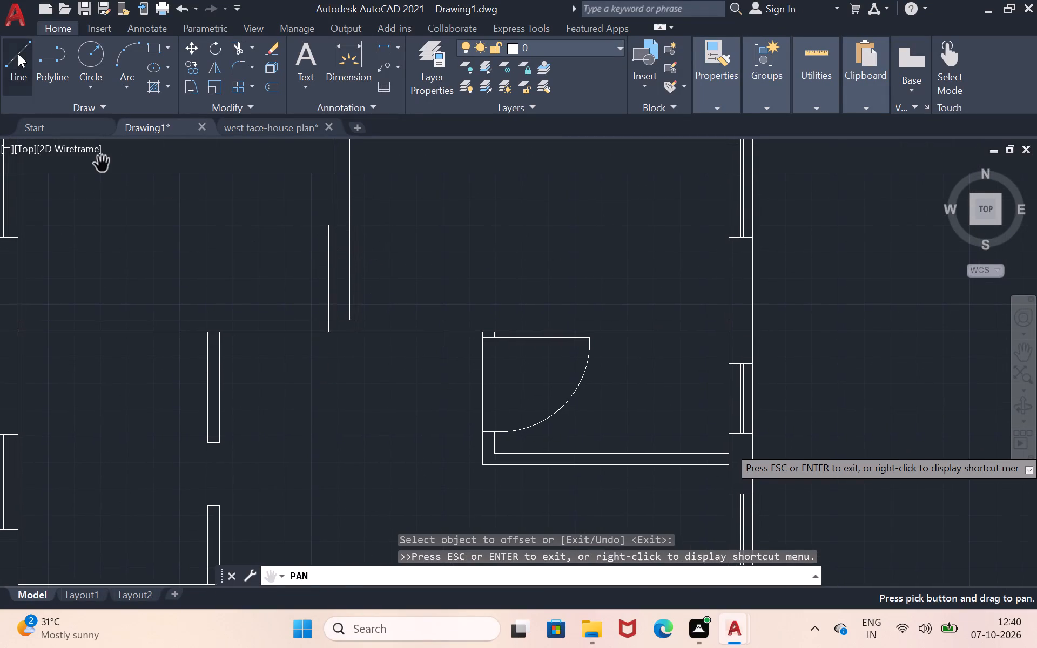
click(359, 337)
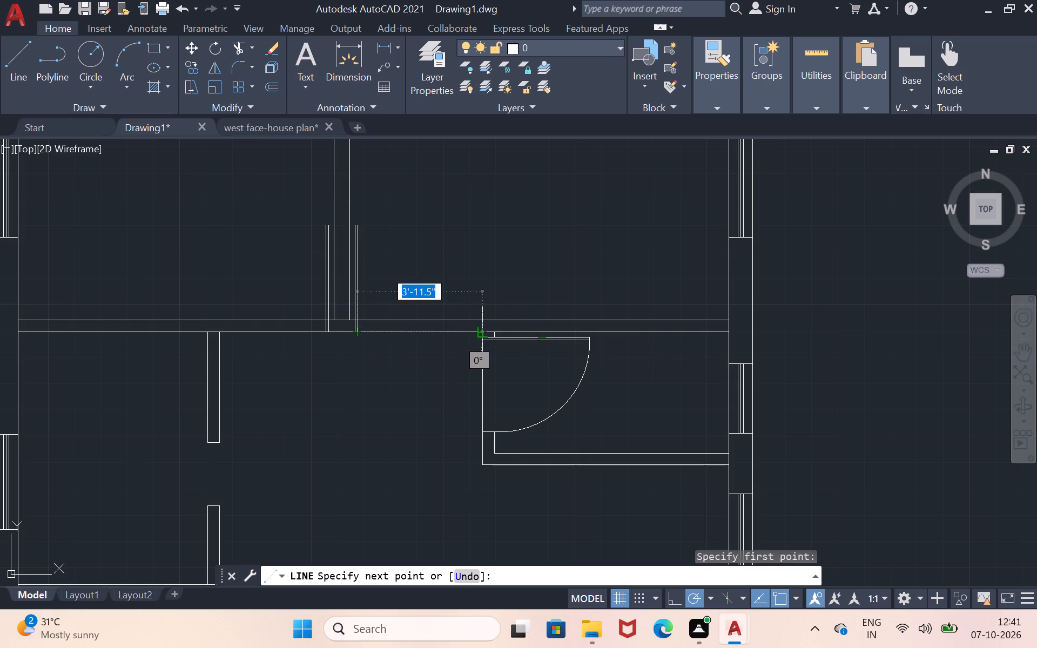
key(3)
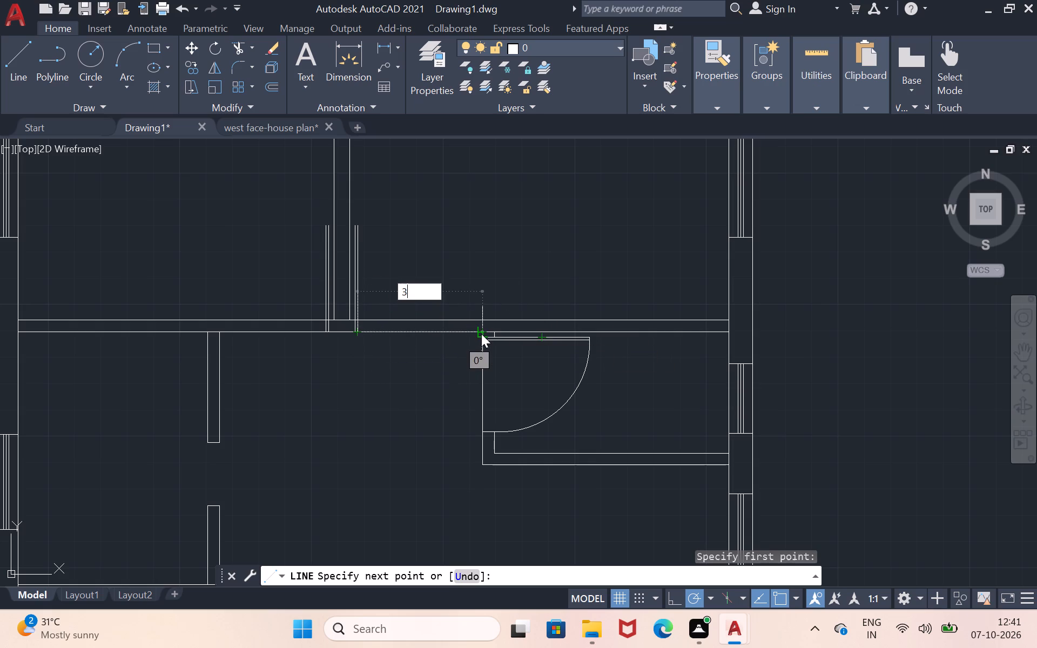
key(apostrophe)
key(Return)
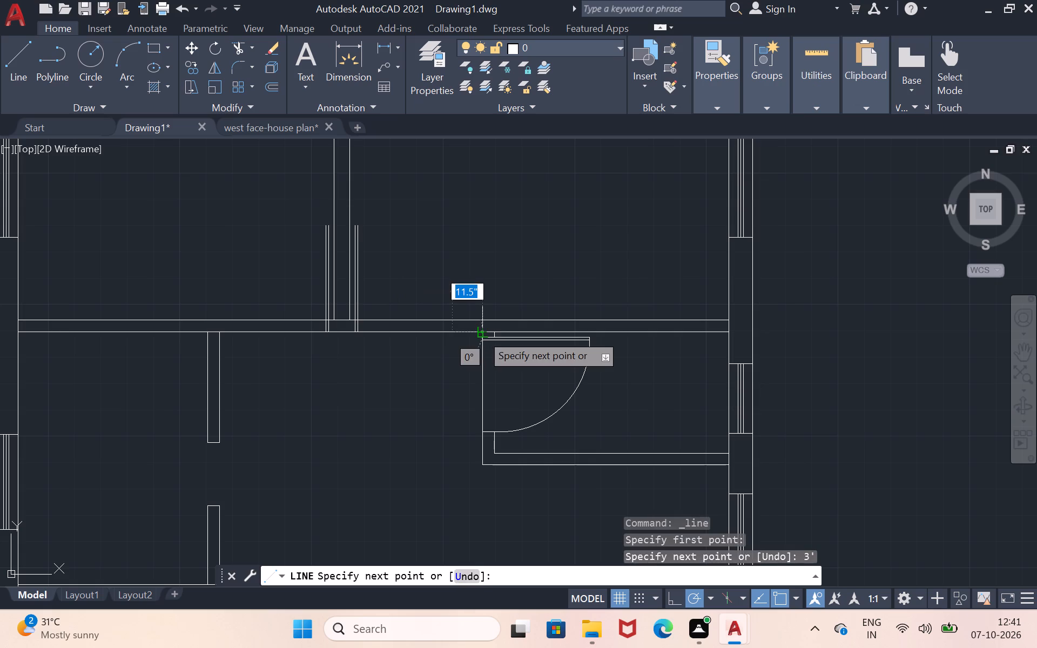
click(448, 322)
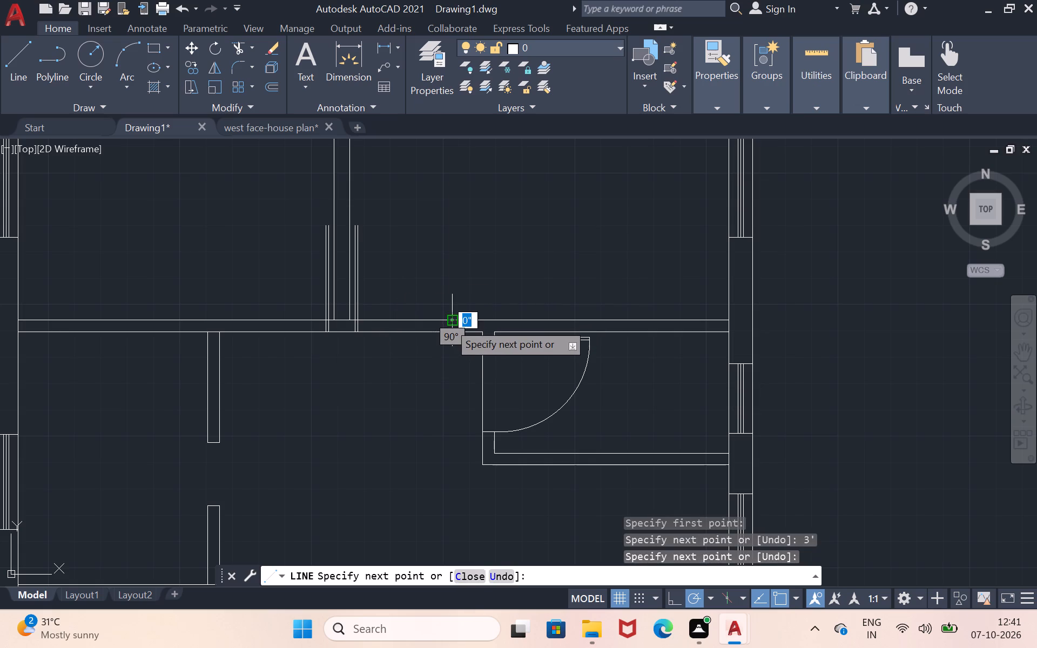
key(Return)
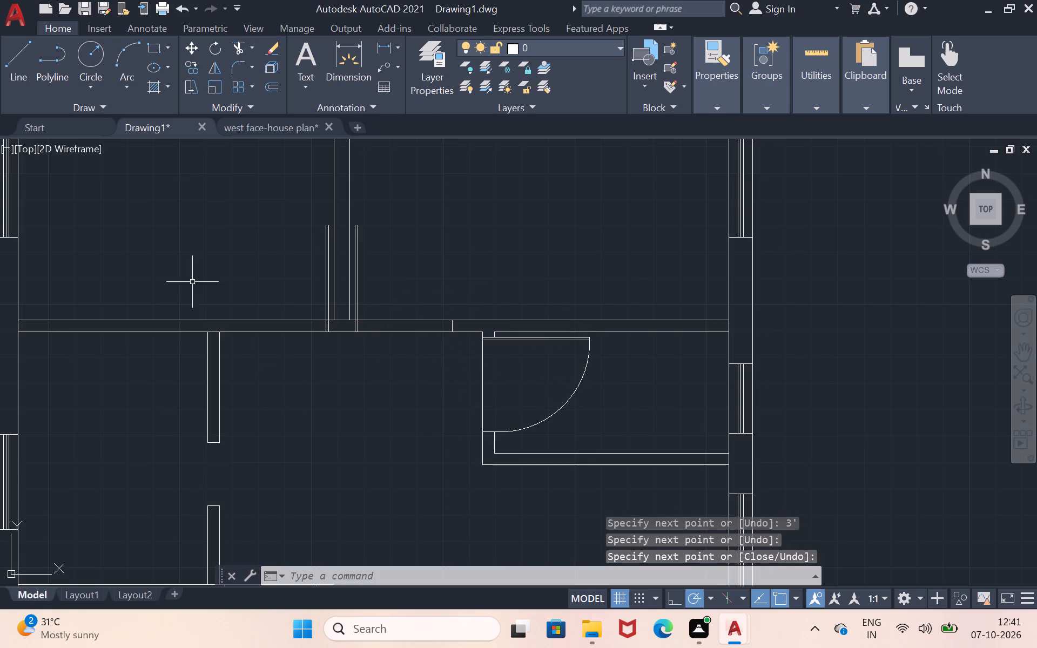
Draw a line from the left door leaf's lower outer end, 3' left along the wall and 4.5" up to the wall's upper line.
click(9, 65)
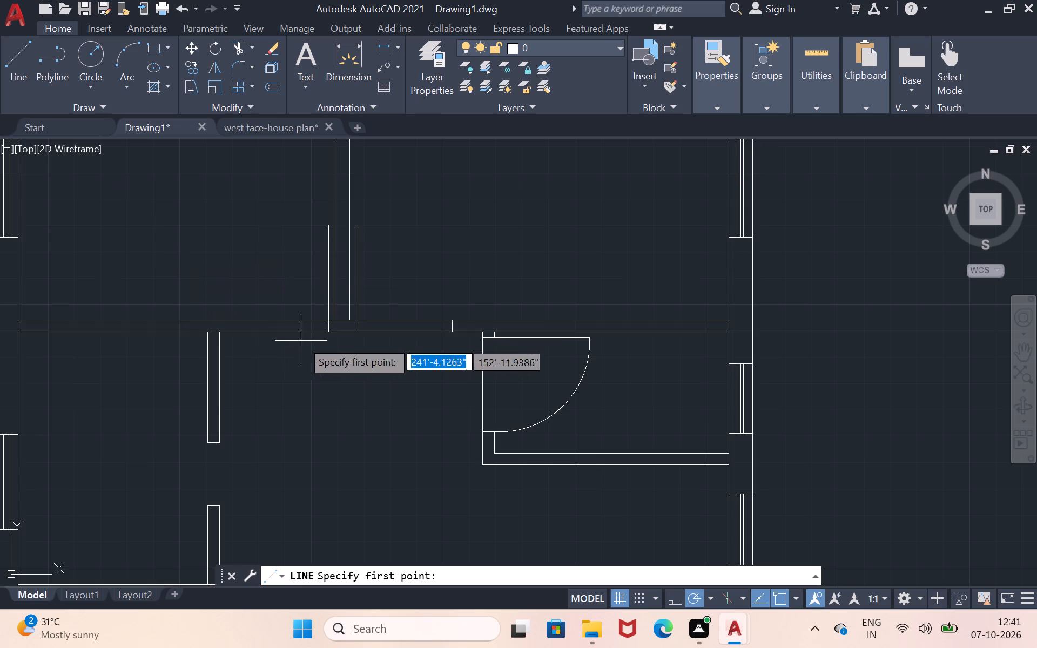
scroll(328, 333, up, 2)
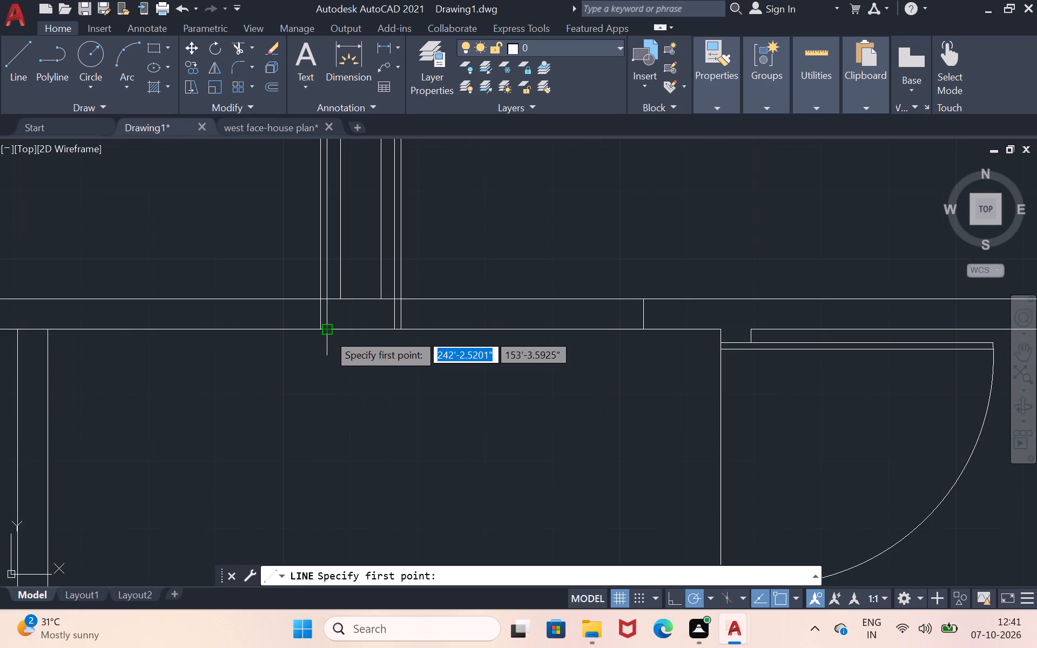
click(317, 327)
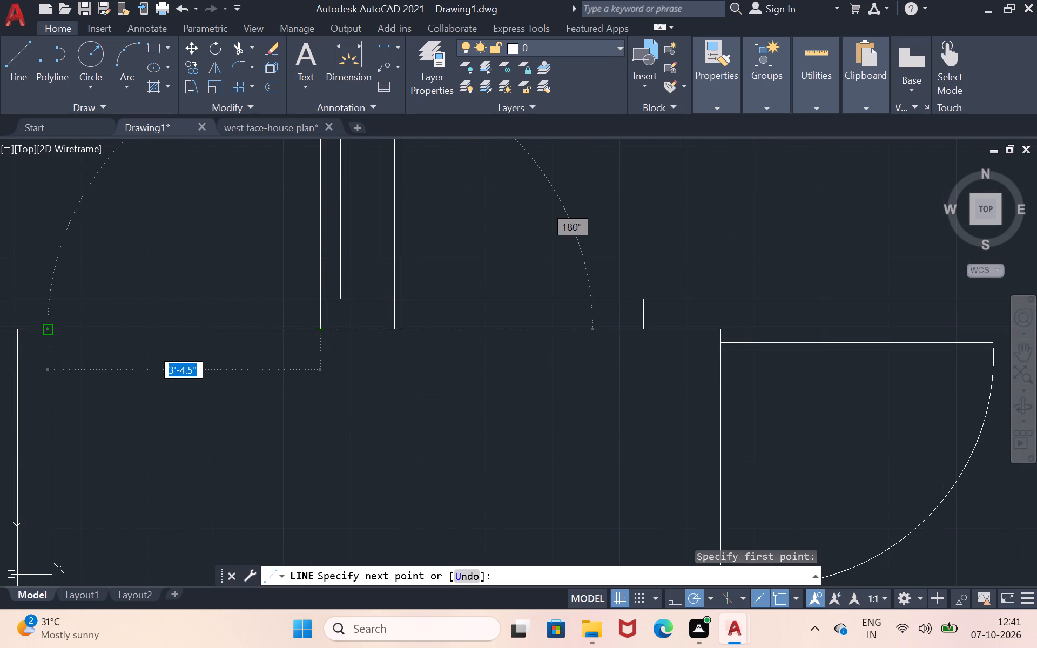
key(3)
key(apostrophe)
key(Return)
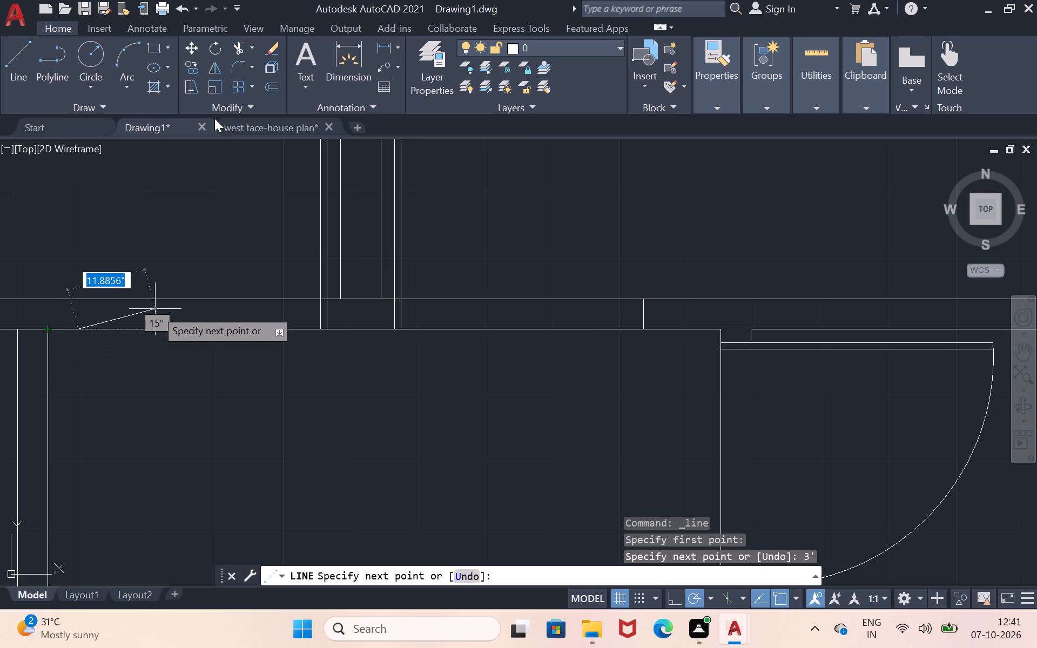
click(78, 295)
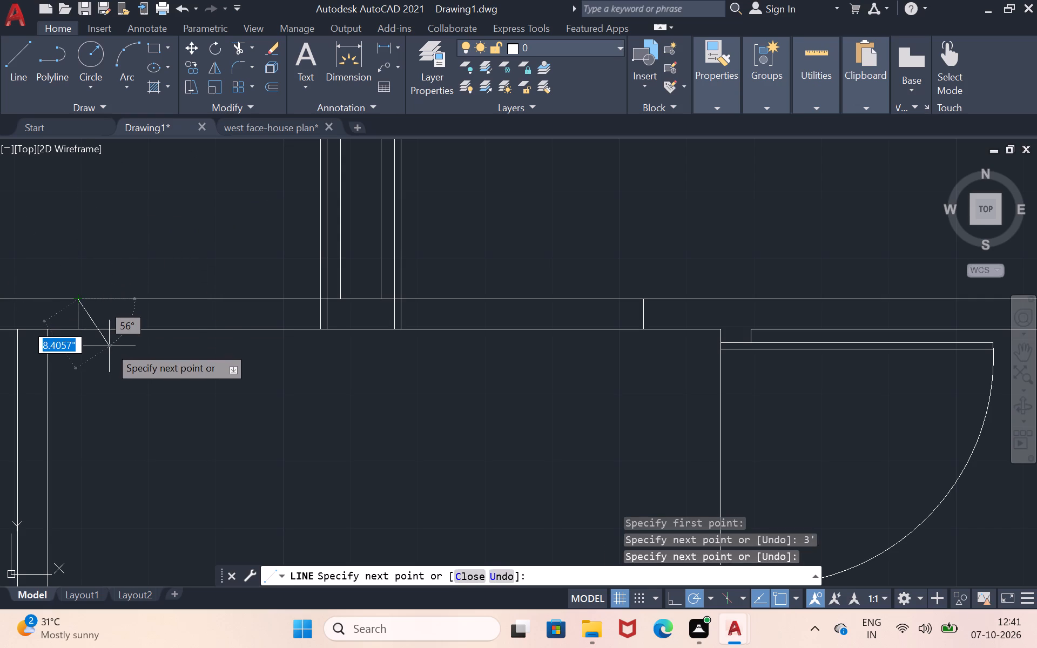
key(Return)
Draw a three-point arc from the right door leaf's top through the right jamb's upper end, ending freely below the wall.
scroll(107, 346, down, 1)
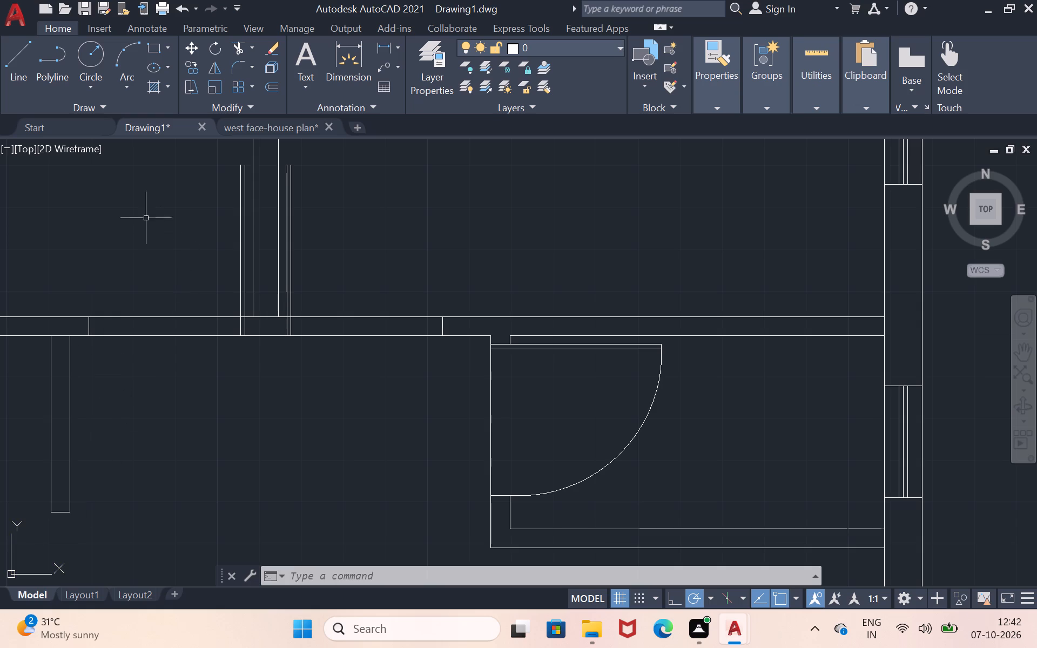
click(133, 58)
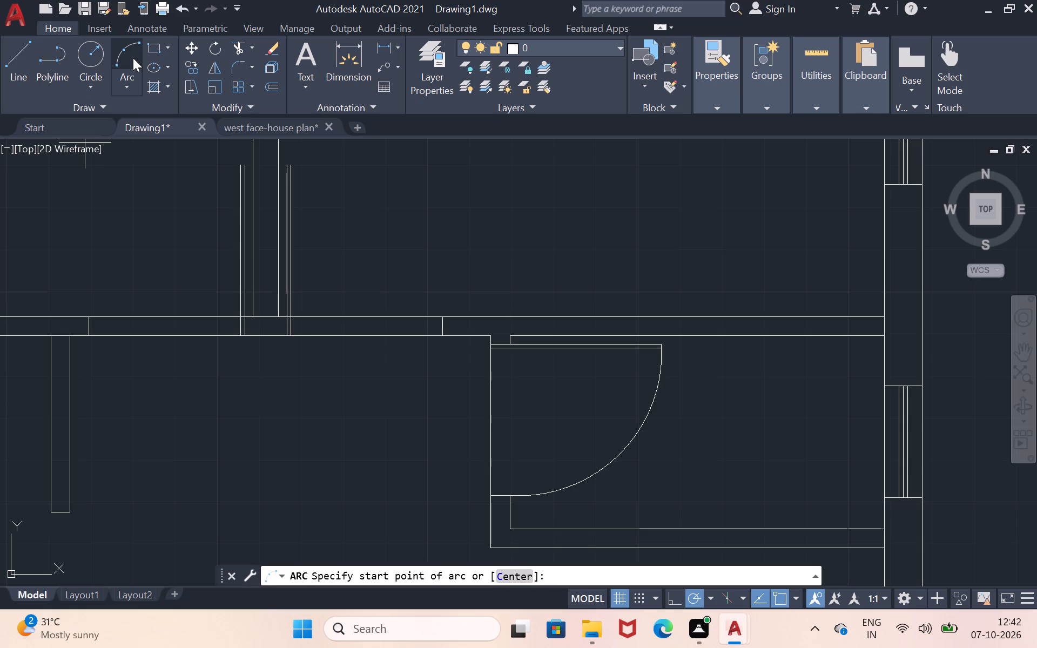
click(132, 45)
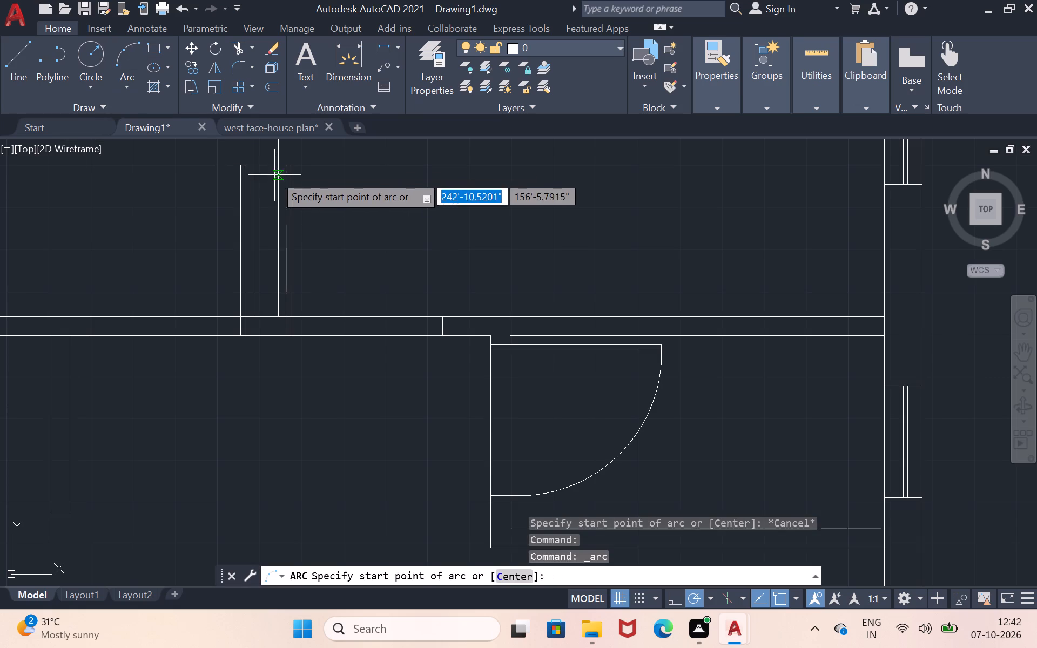
click(282, 169)
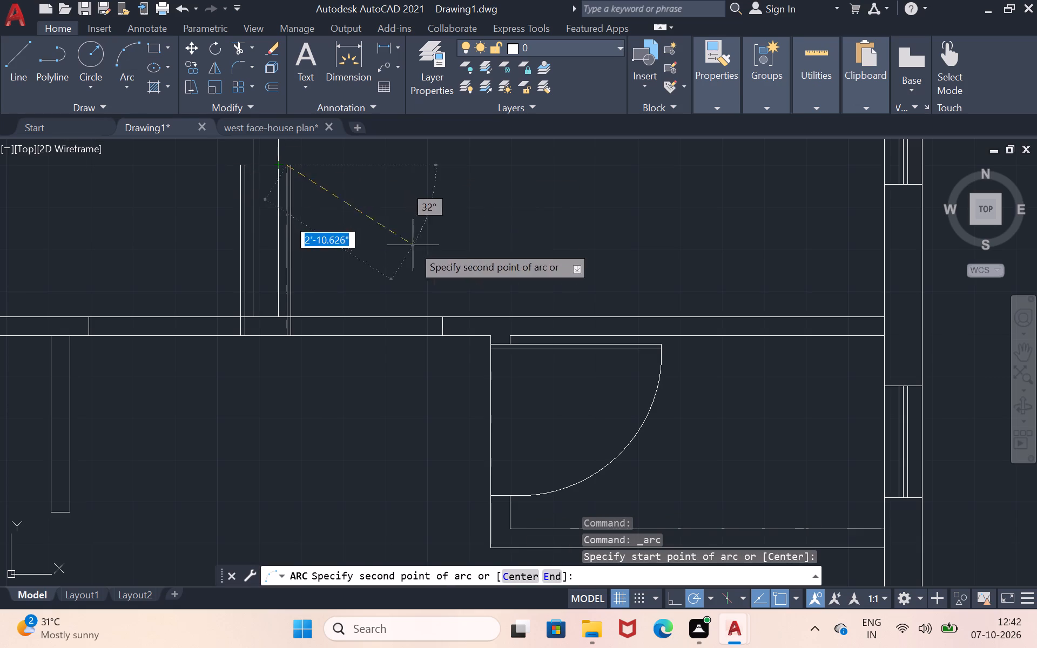
click(441, 319)
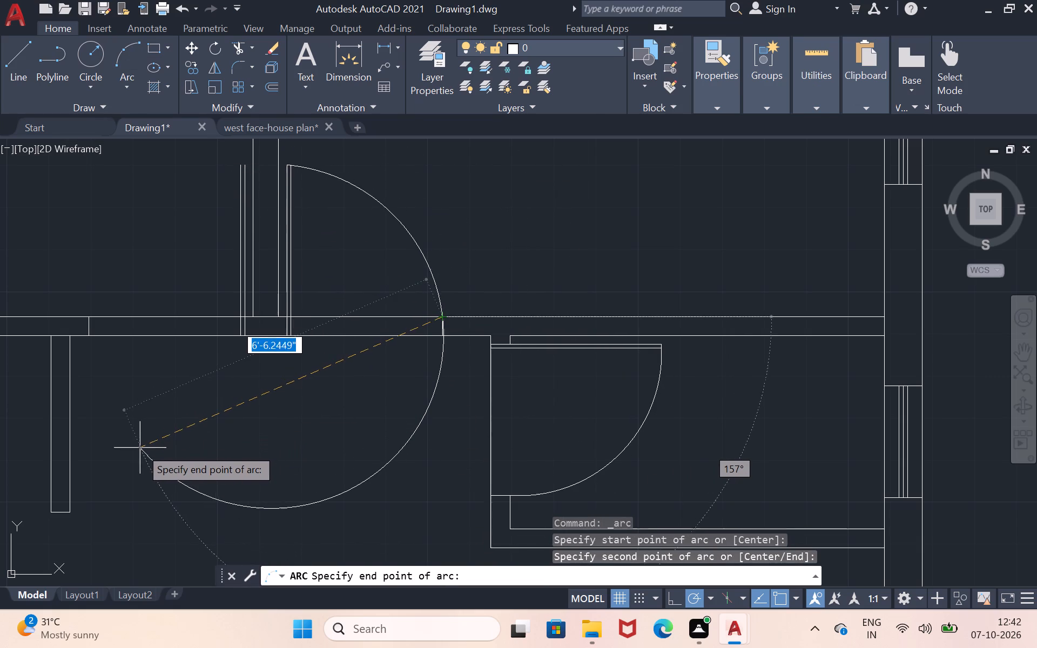
click(140, 448)
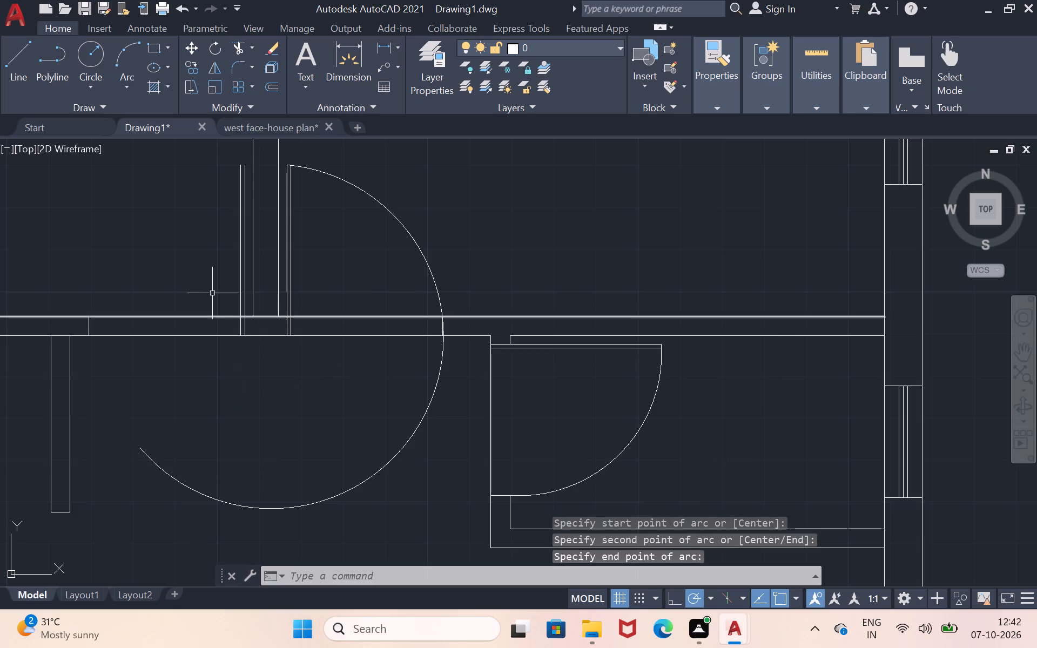
Trim the right door's arc below the wall and within the wall thickness, leaving only the swing above it.
click(243, 47)
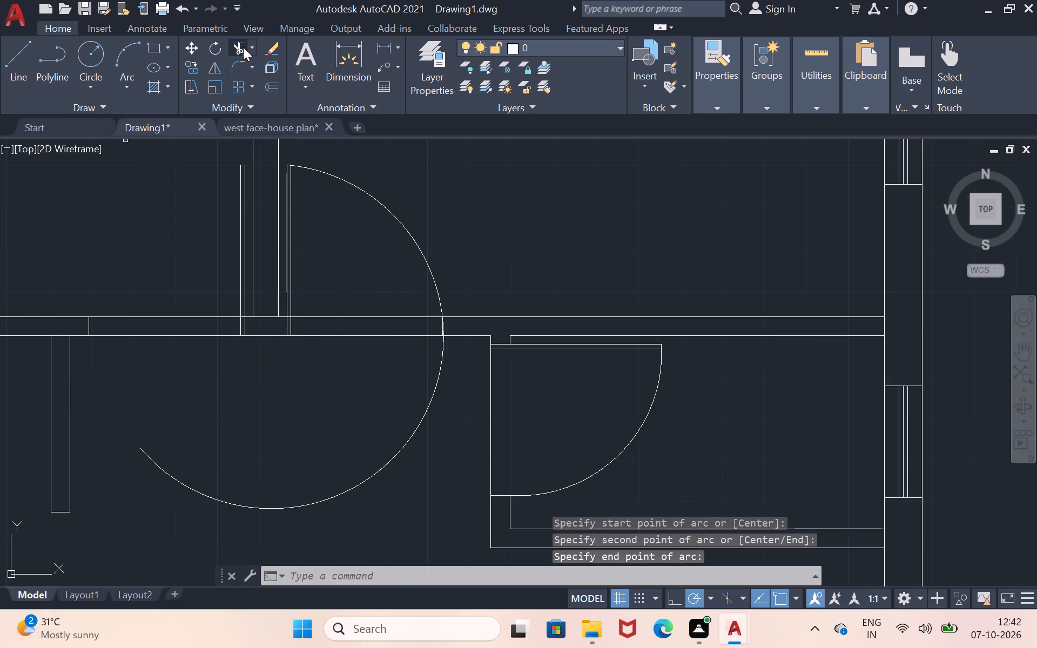
drag(401, 407, 426, 441)
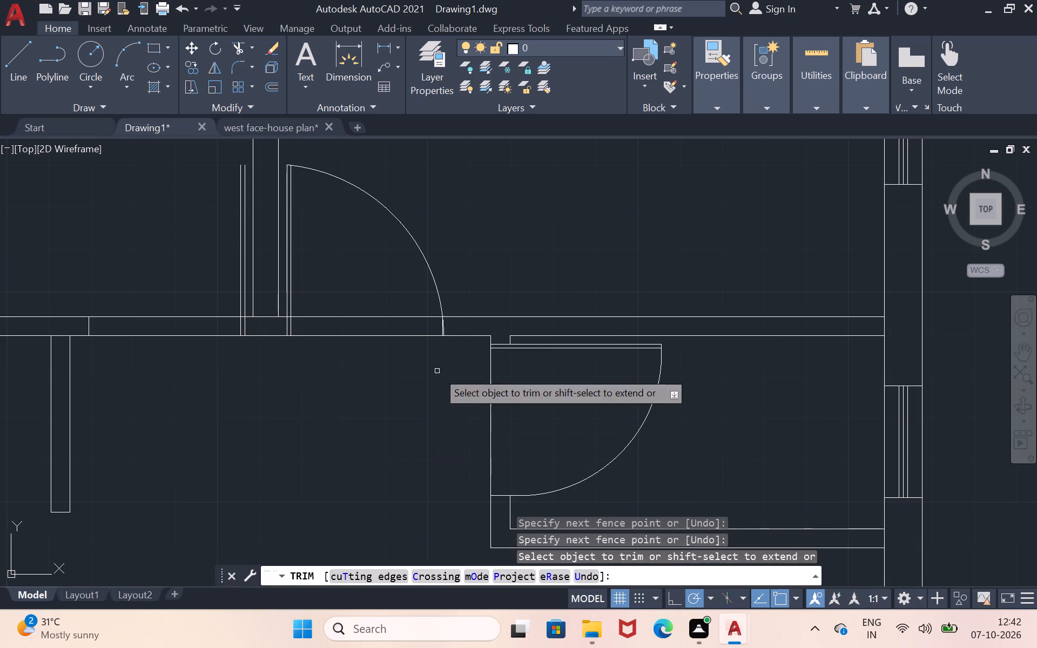
scroll(447, 323, up, 1)
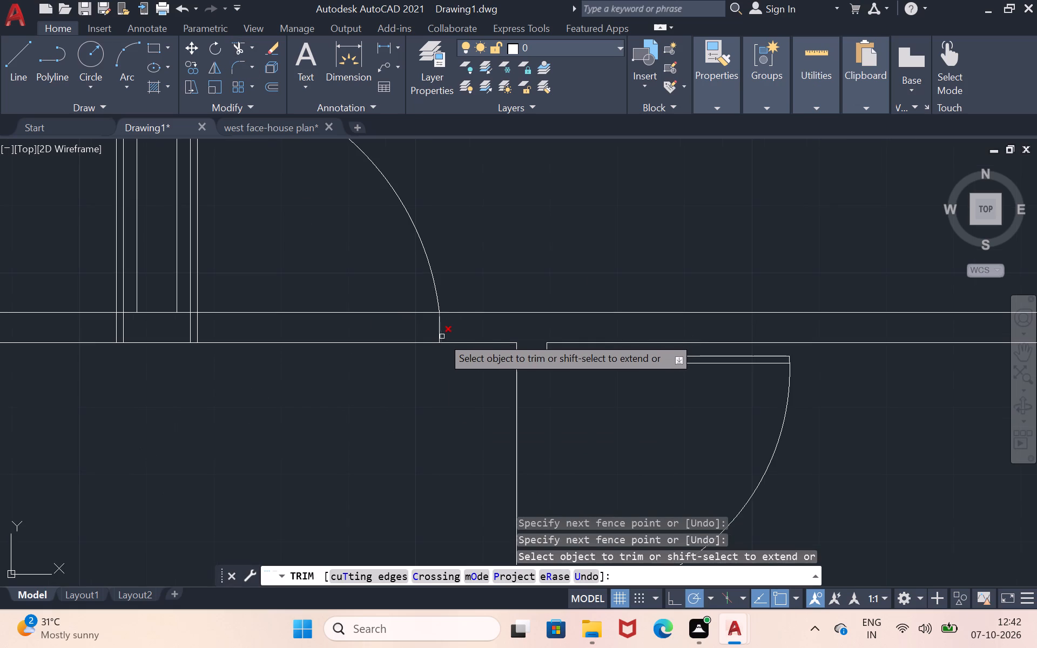
click(442, 336)
Draw a three-point arc from the left door leaf's top through the left jamb's upper end, ending freely below the wall.
scroll(259, 411, down, 1)
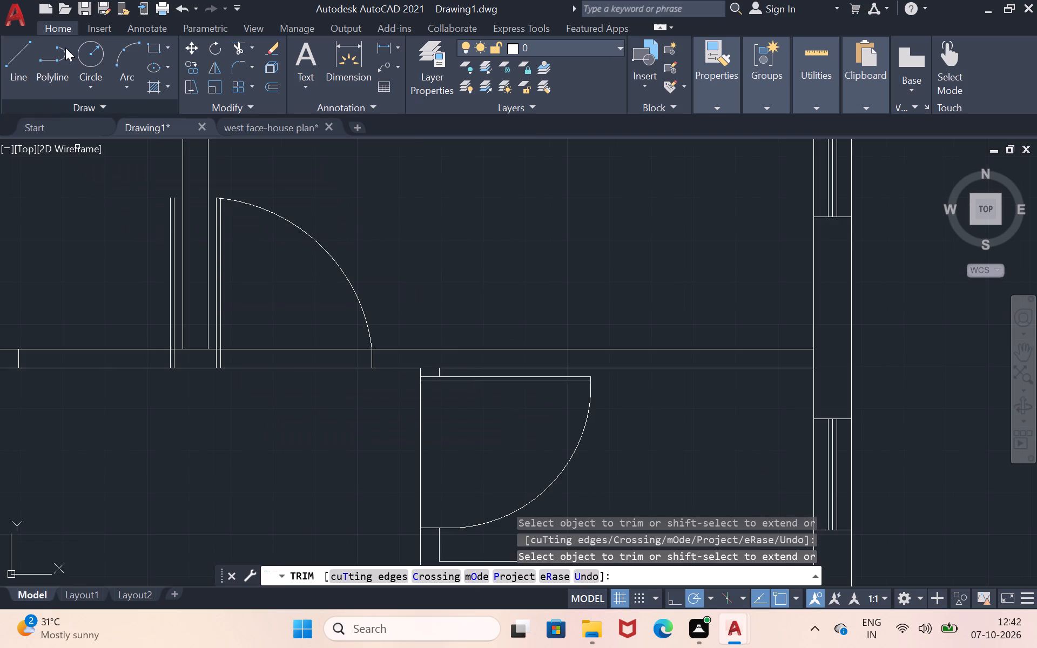
click(124, 65)
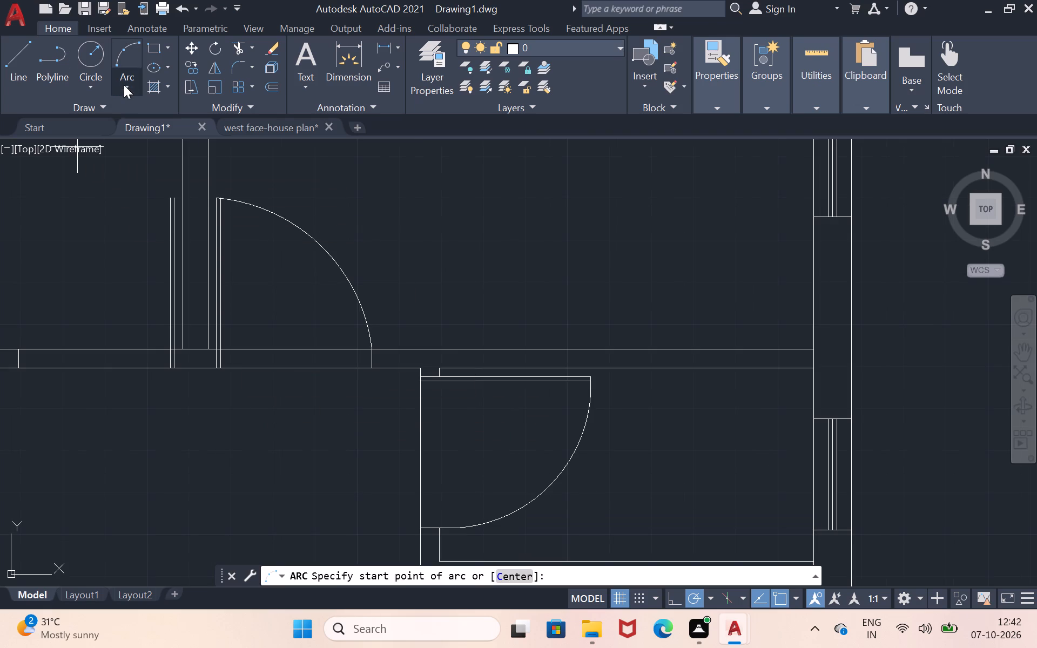
scroll(171, 204, up, 1)
scroll(190, 193, down, 2)
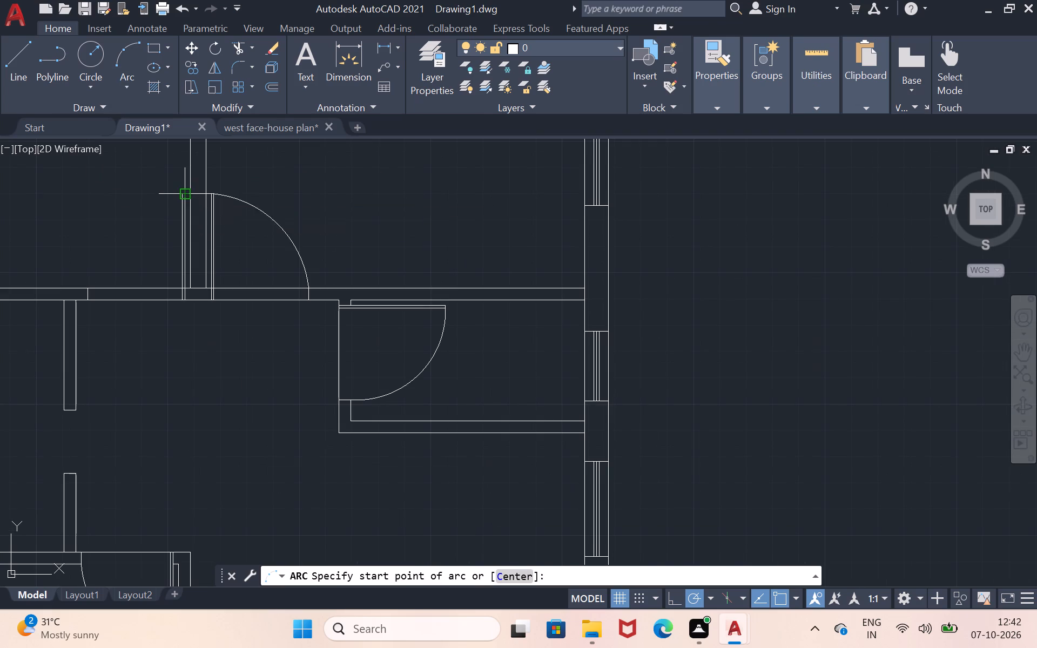
click(189, 196)
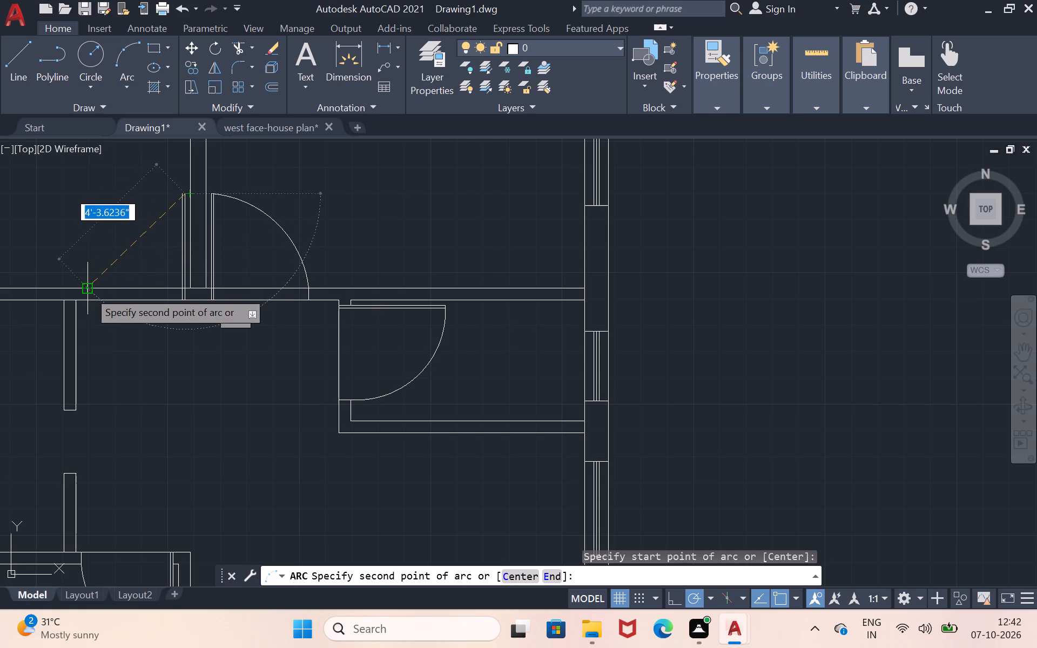
click(88, 291)
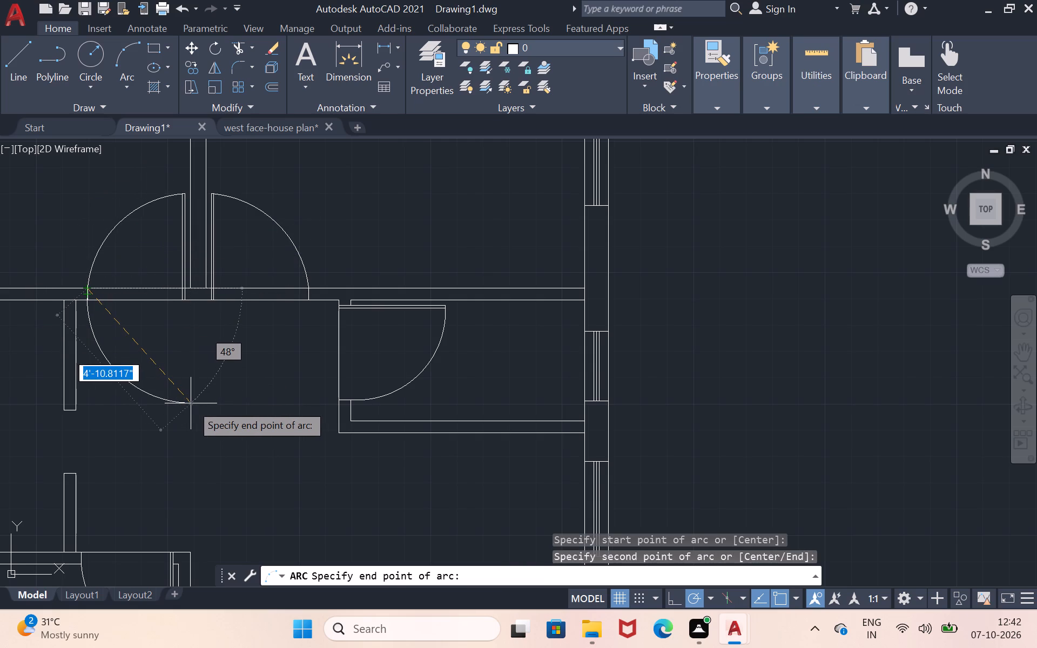
click(191, 403)
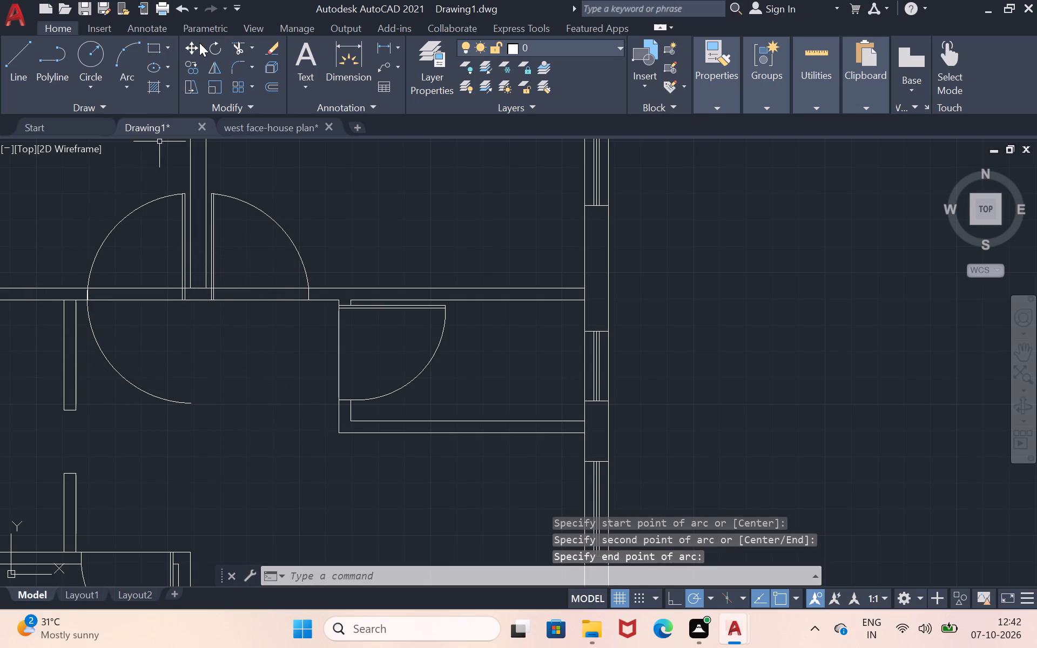
Trim the left door's arc below the wall and within the wall thickness, leaving only the swing above it.
click(244, 50)
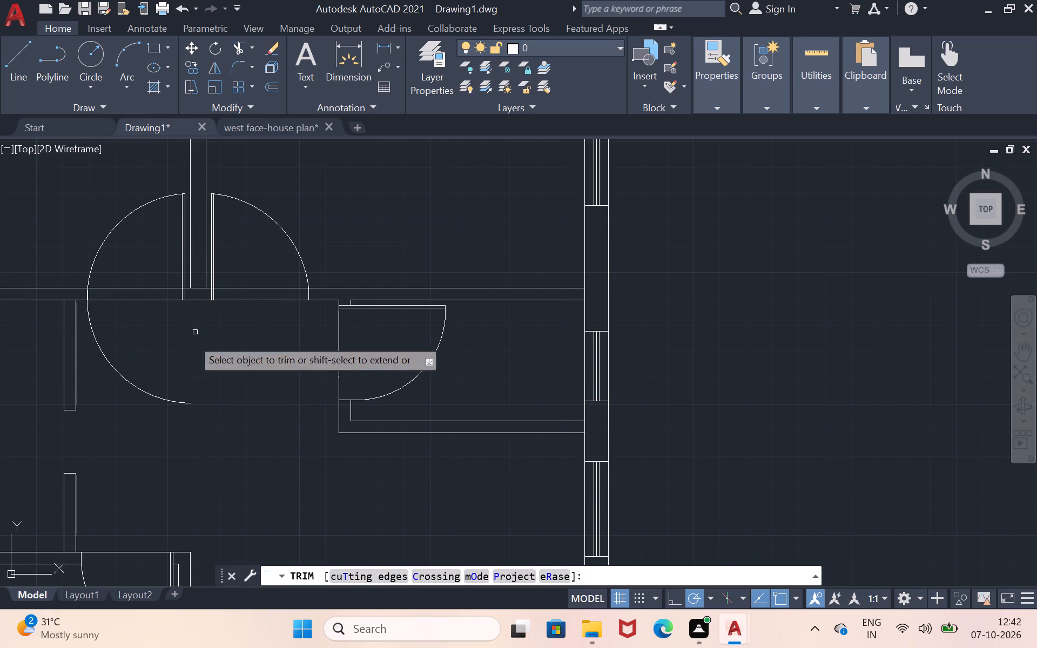
drag(167, 368, 129, 426)
scroll(109, 333, up, 2)
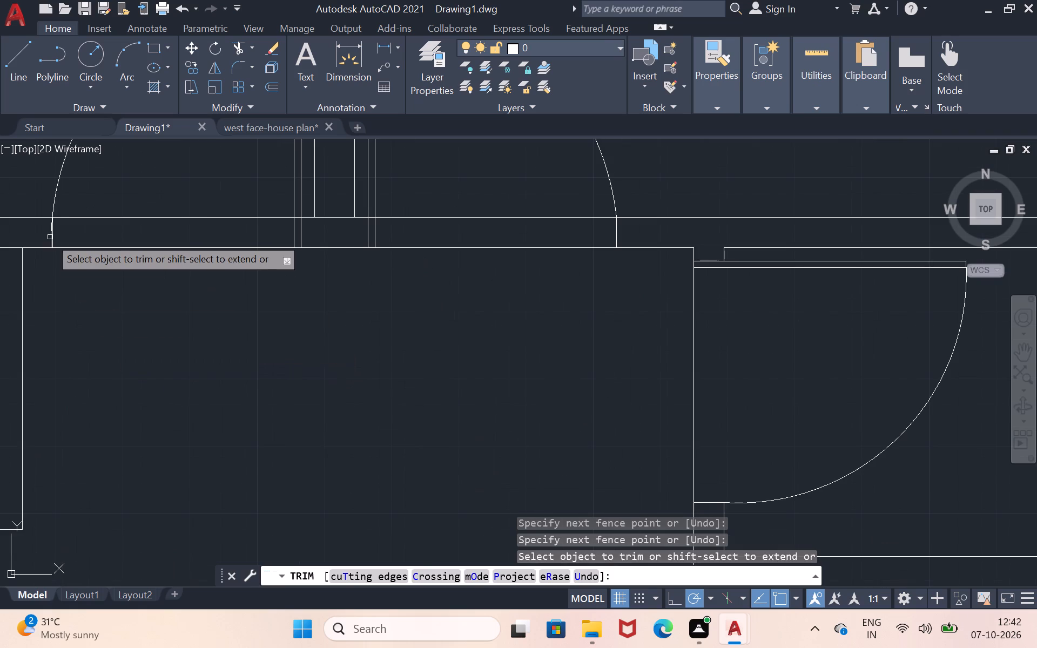
click(50, 237)
Trim the wall's upper line across both door openings and between each door leaf's paired lines.
drag(93, 188, 109, 235)
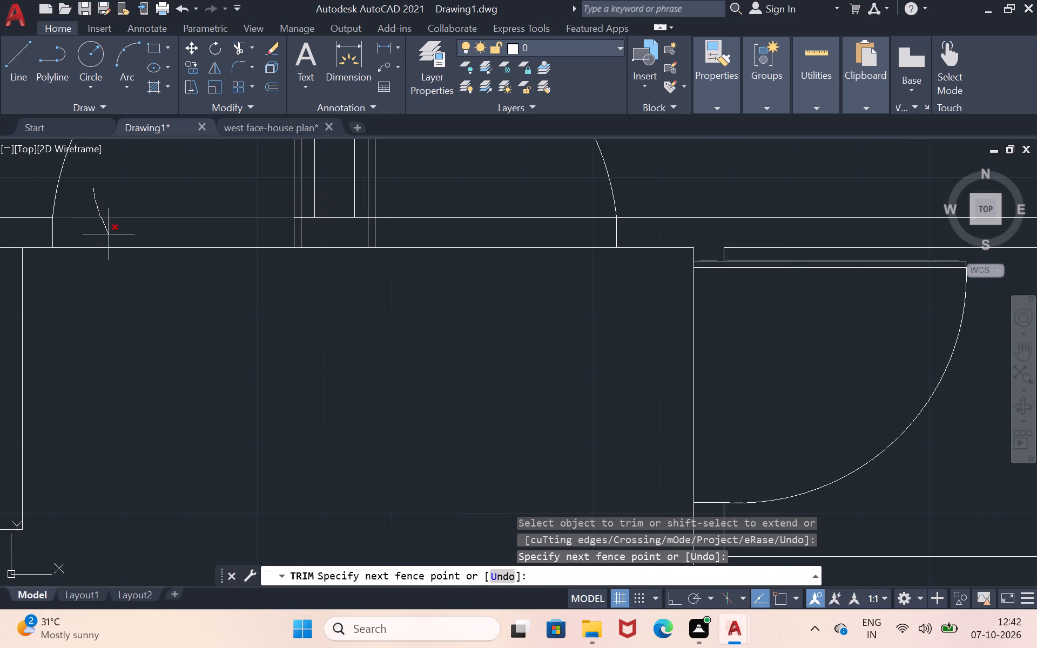
drag(109, 235, 109, 235)
drag(407, 208, 408, 234)
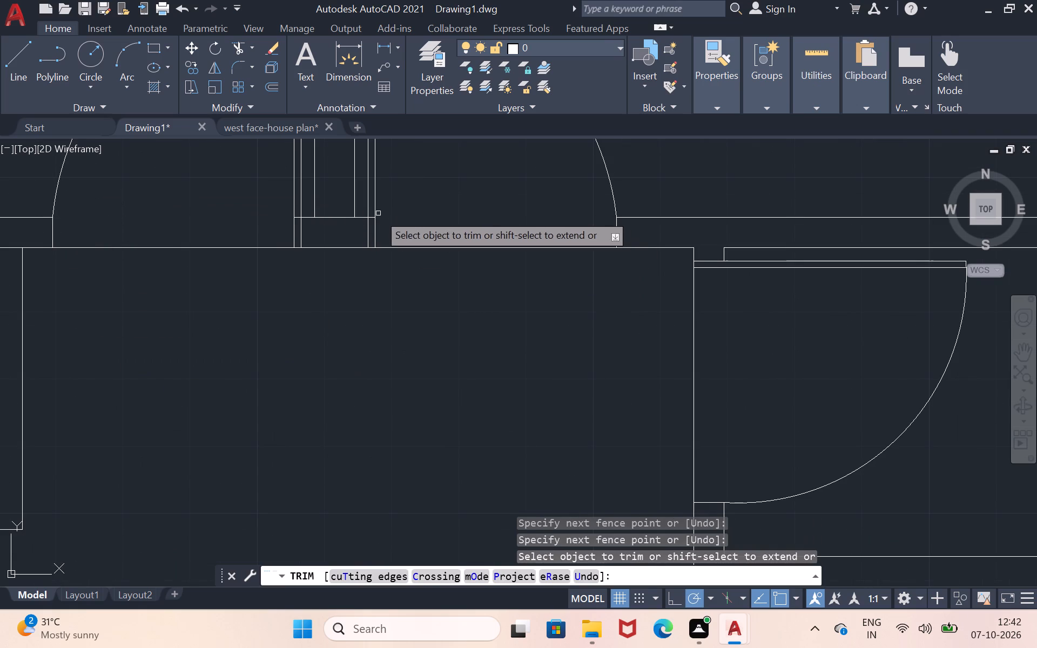
scroll(371, 220, up, 1)
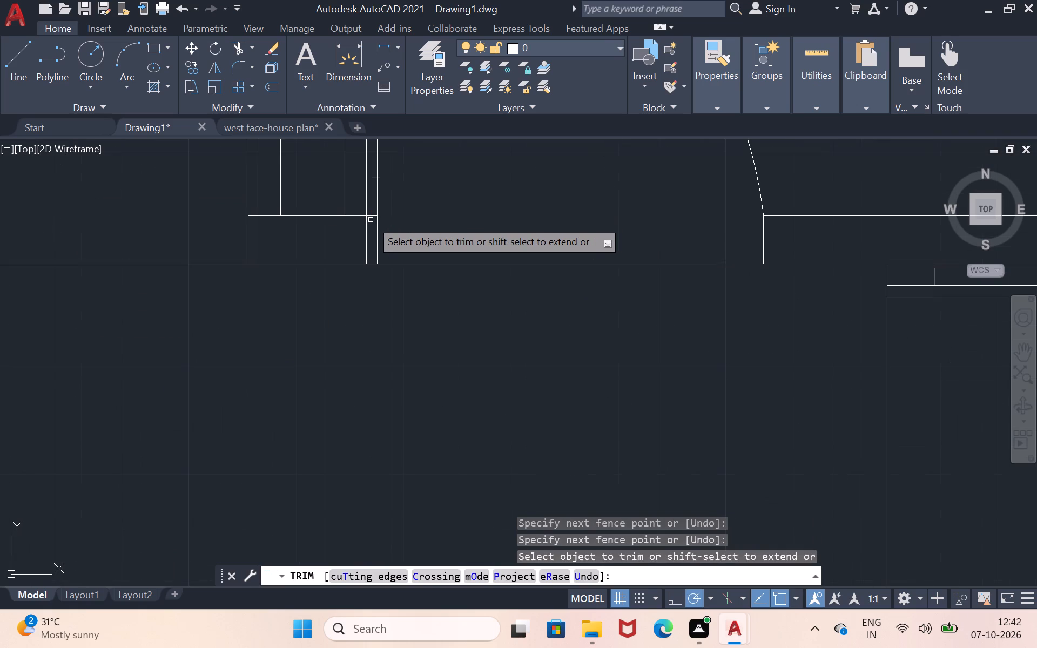
click(372, 218)
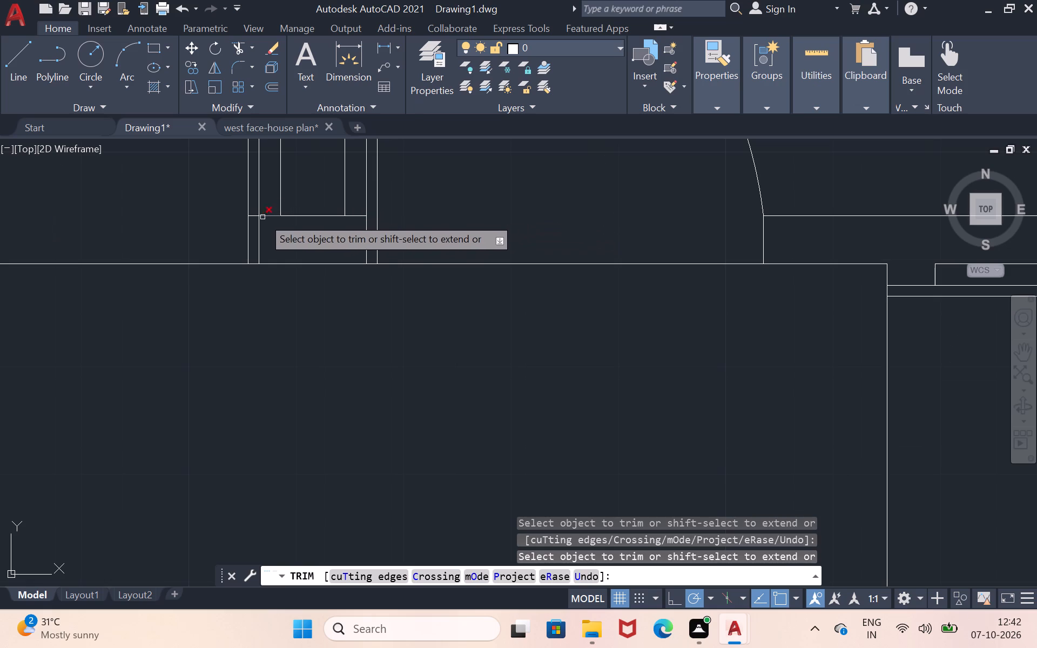
click(255, 218)
scroll(308, 267, down, 1)
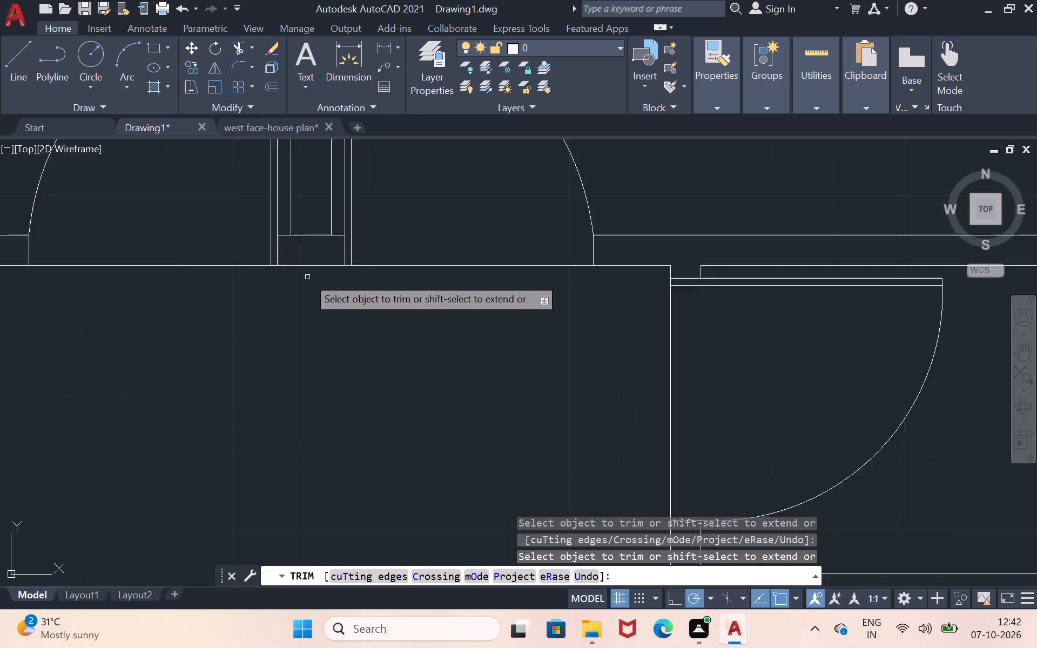
scroll(307, 279, down, 2)
scroll(352, 419, down, 2)
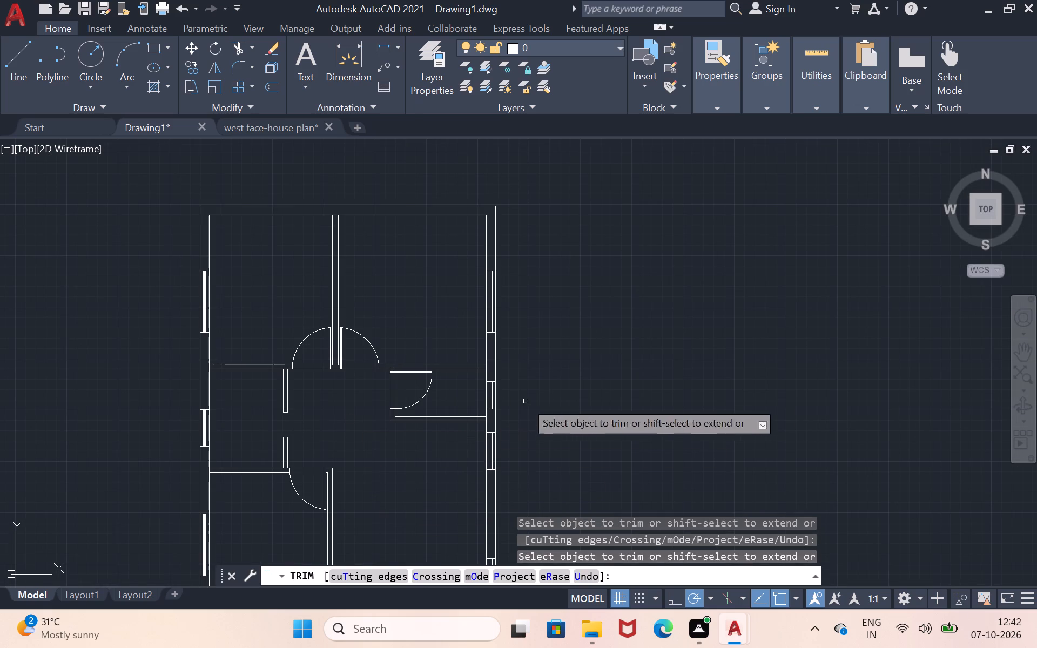
Switch to the west face-house plan drawing and quick-measure the kitchen counter and the bedroom furniture.
scroll(623, 387, down, 3)
scroll(646, 442, up, 1)
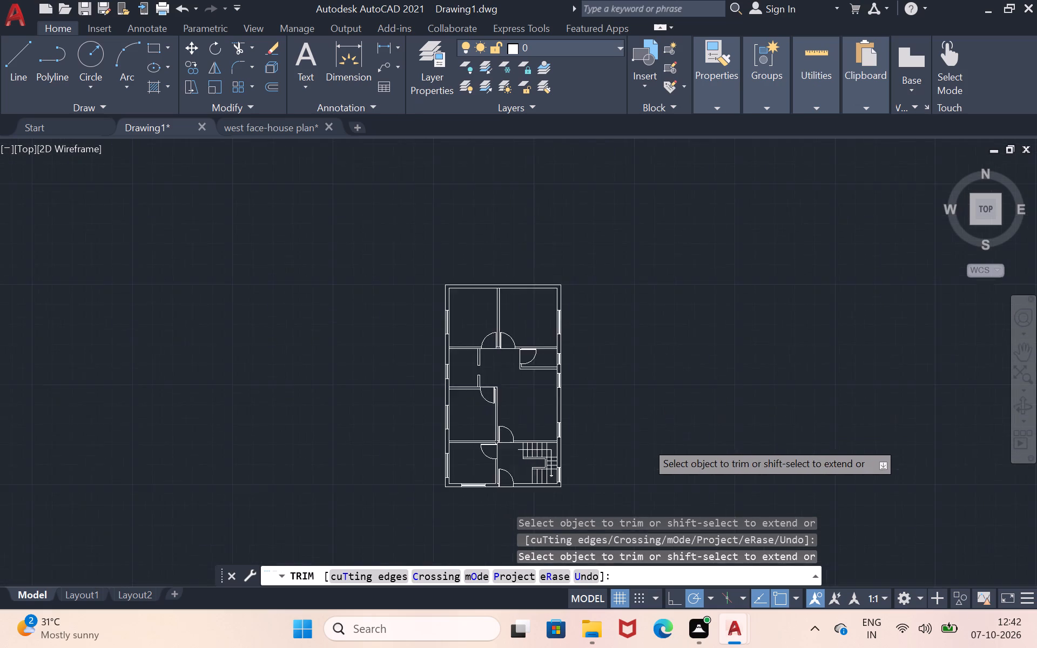
scroll(646, 442, up, 2)
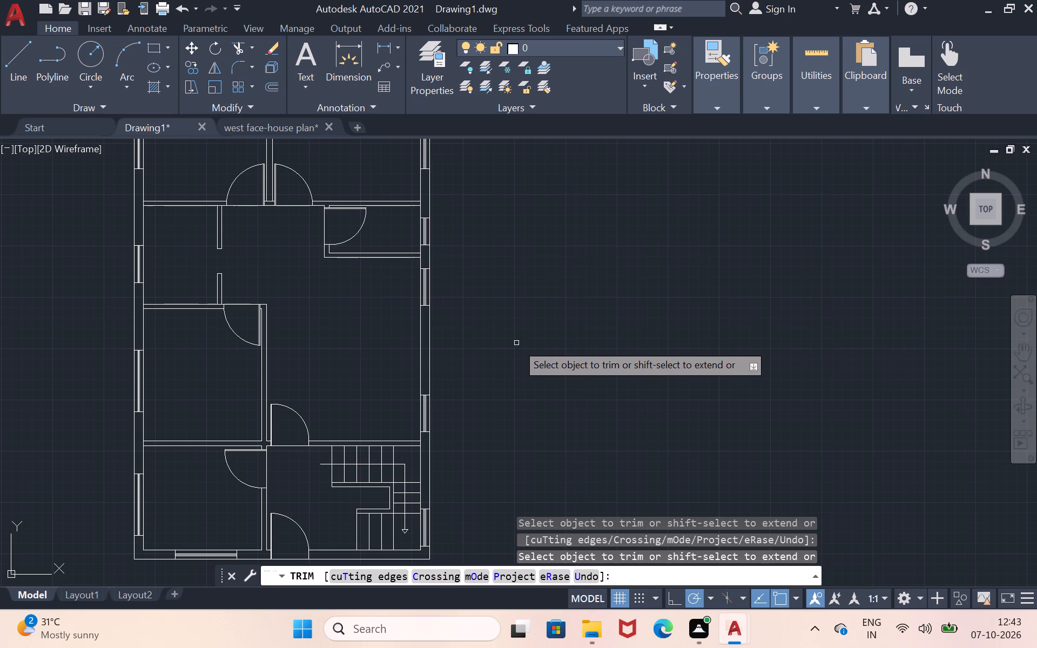
key(Return)
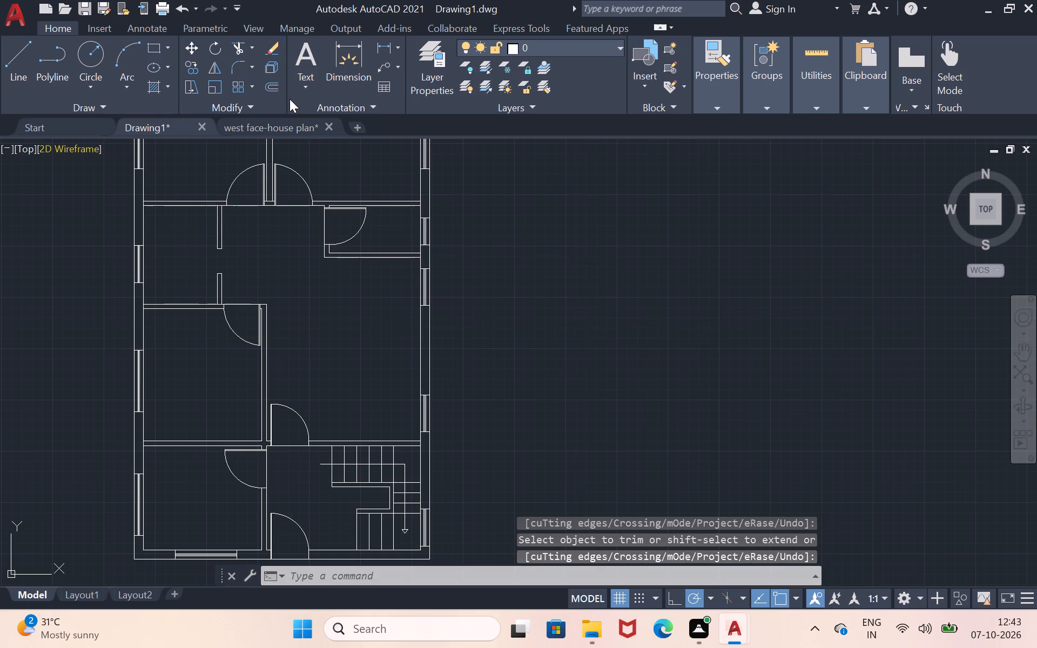
scroll(23, 236, up, 2)
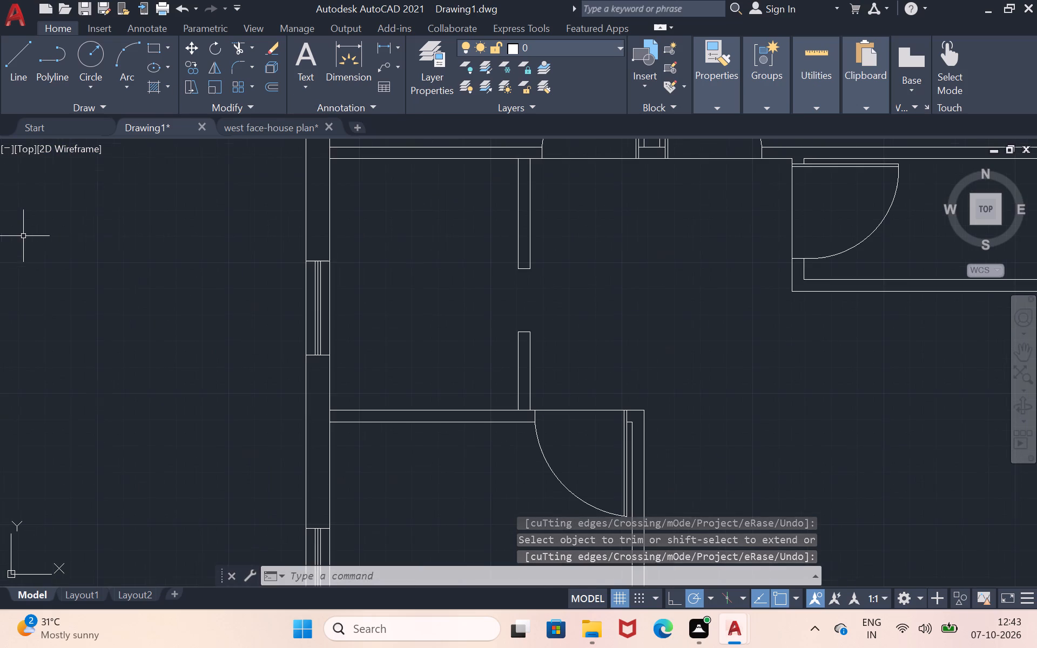
click(294, 125)
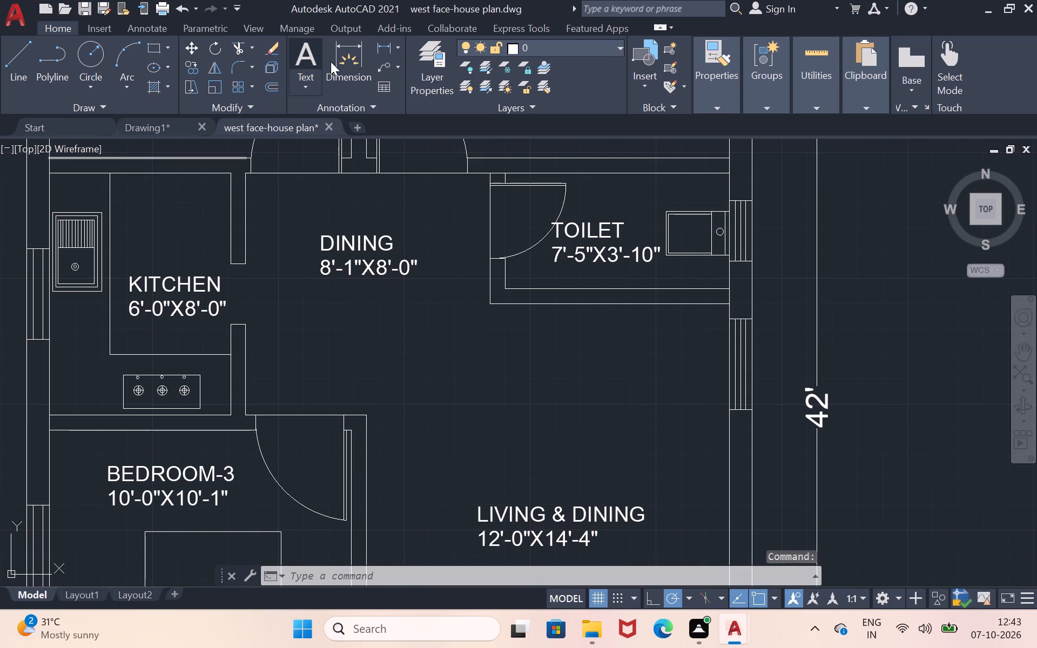
click(803, 62)
click(786, 124)
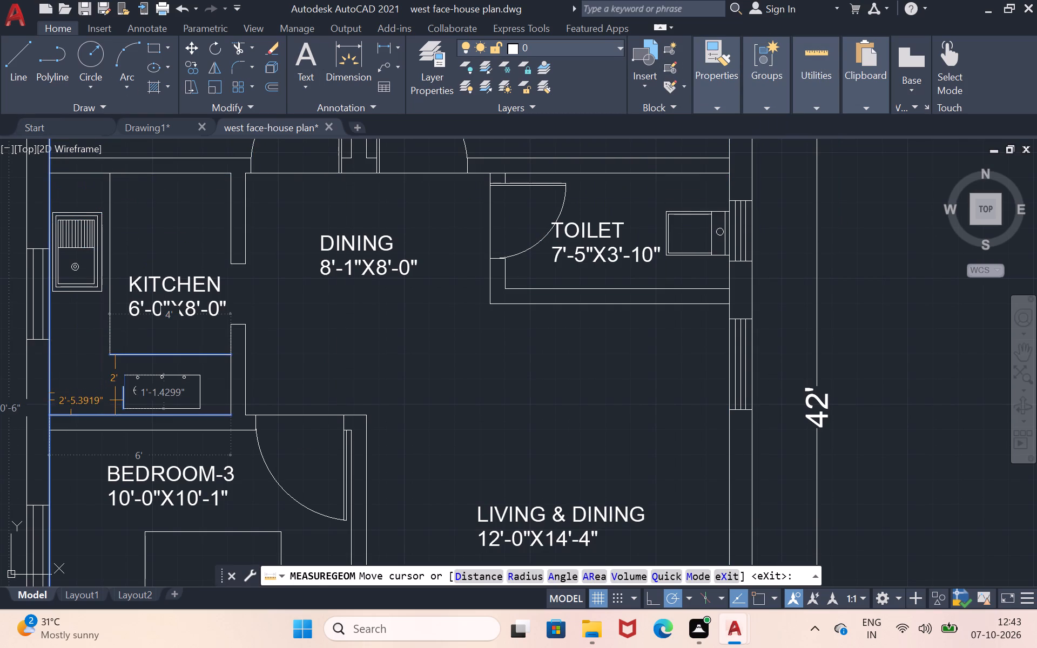
scroll(448, 288, down, 2)
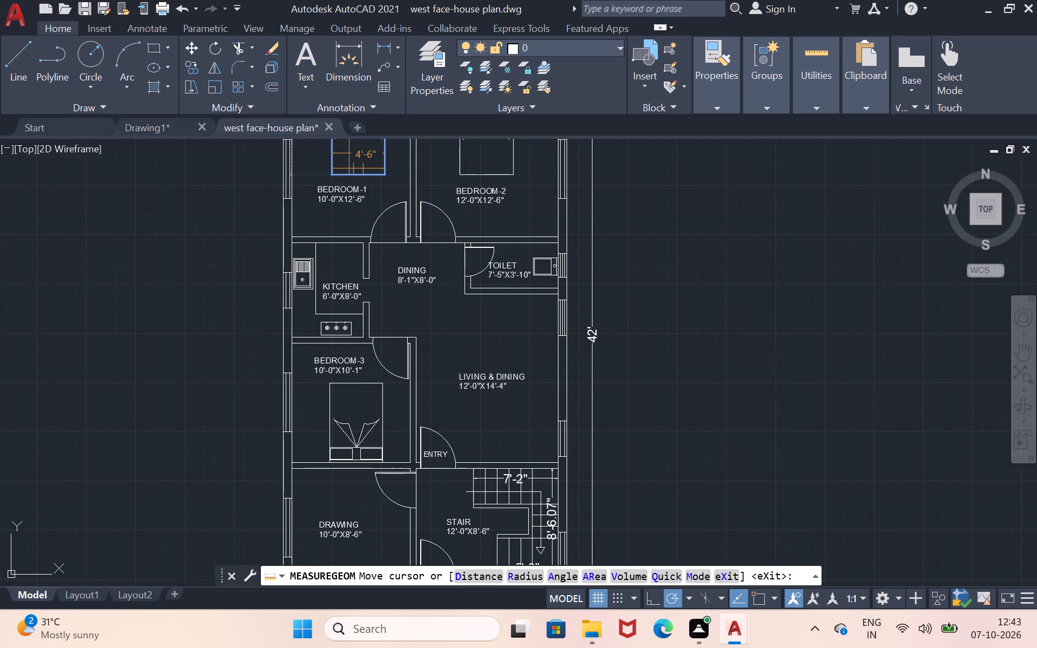
scroll(349, 168, down, 1)
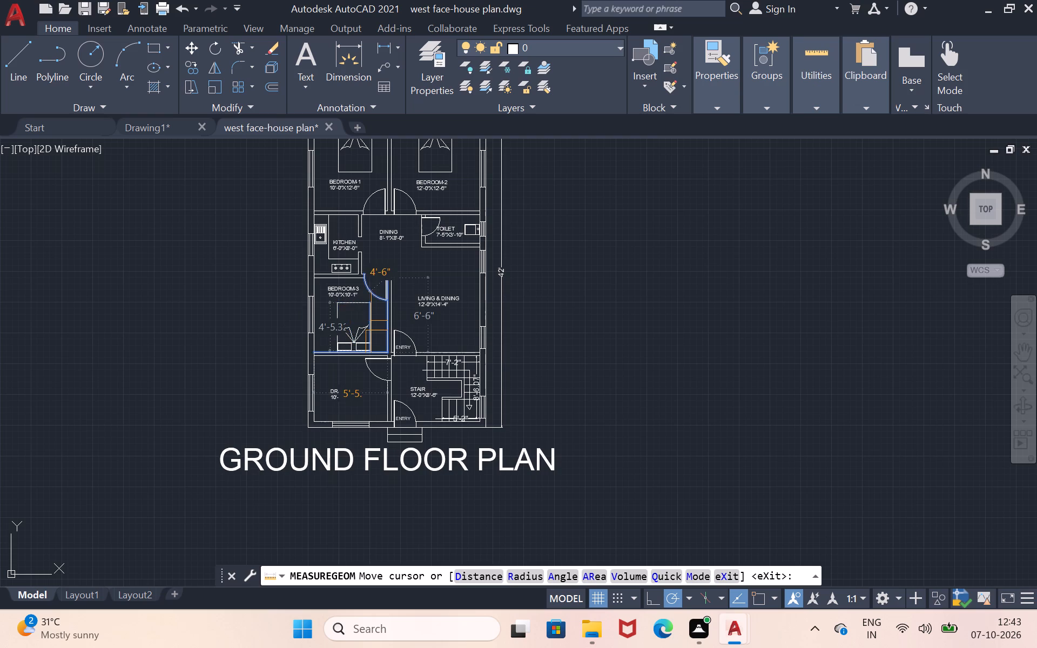
scroll(371, 321, up, 3)
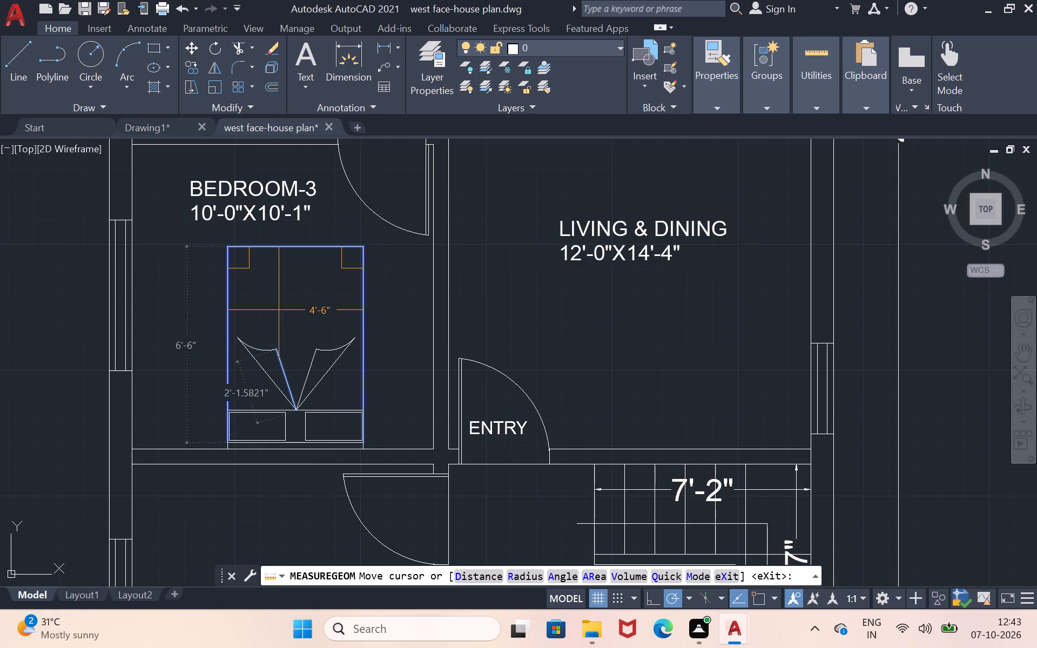
In Drawing1, draw a line from the kitchen's upper-left inner corner 2' to the right, continuing straight down to the lower wall.
double_click(127, 127)
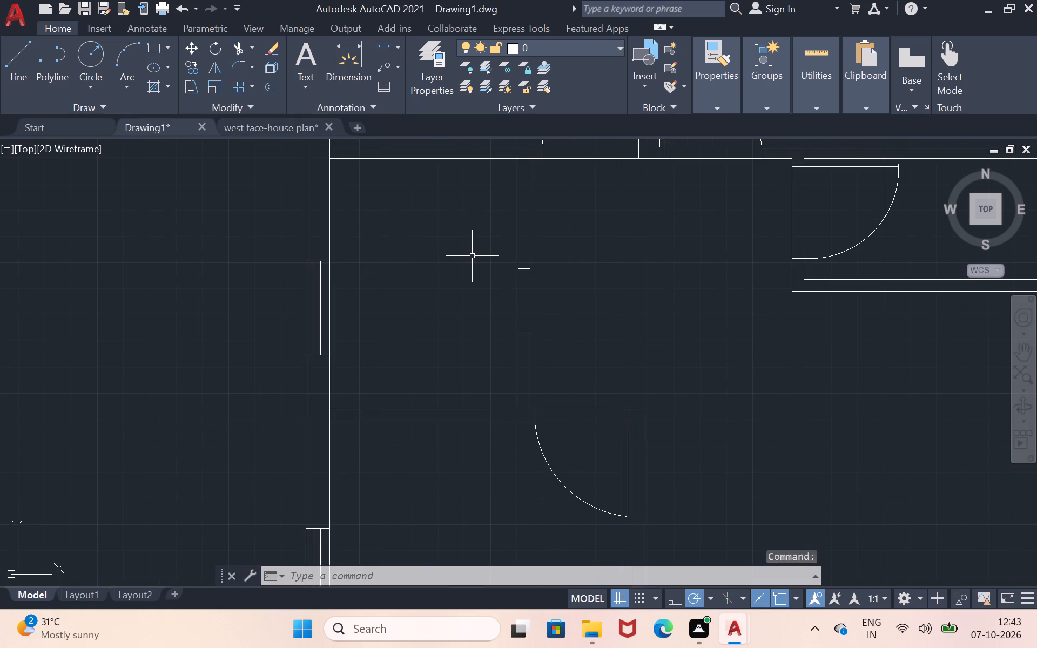
click(6, 64)
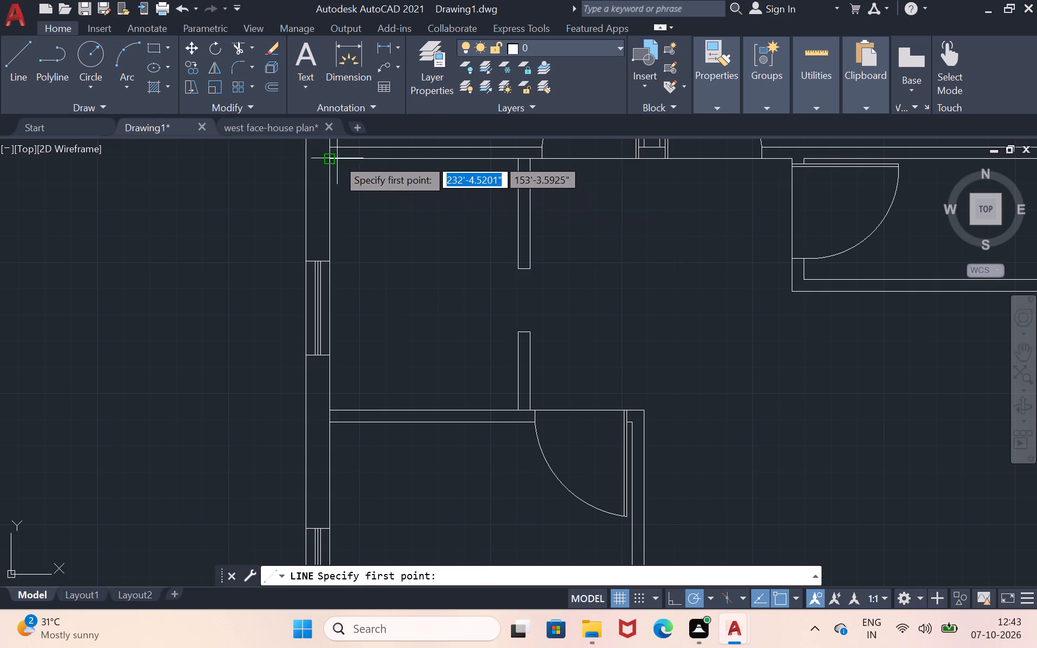
click(332, 158)
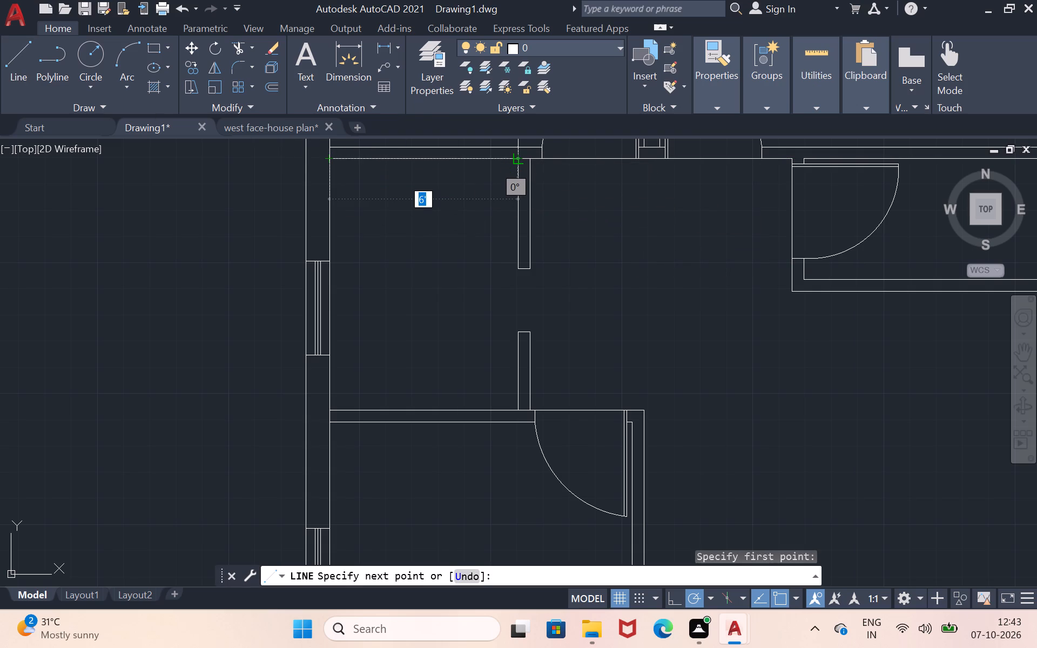
key(2)
key(apostrophe)
key(Return)
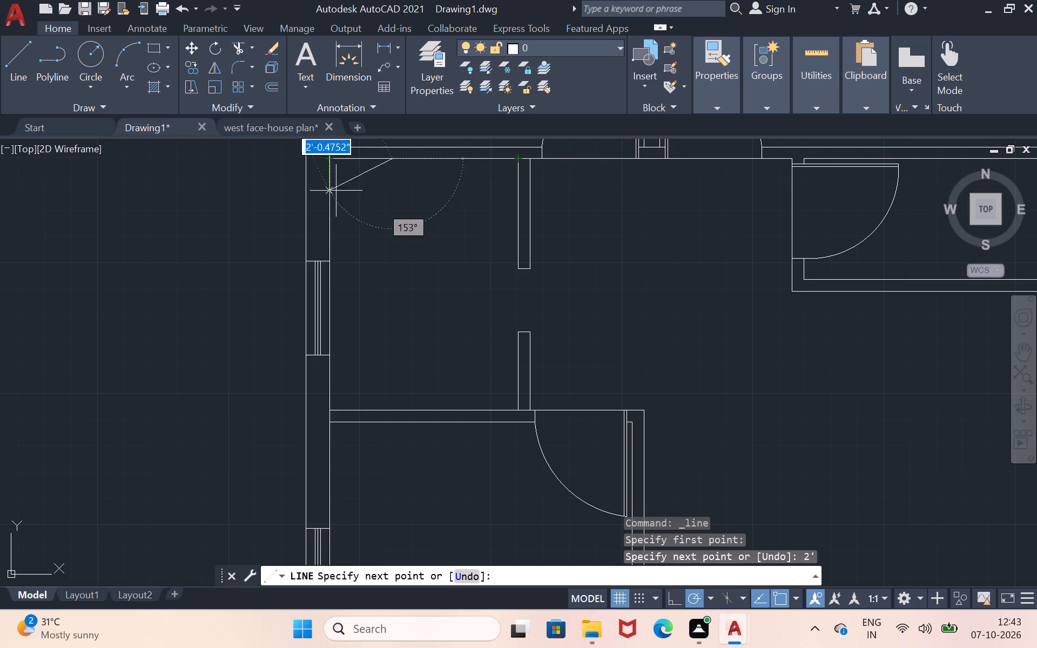
click(389, 409)
key(Return)
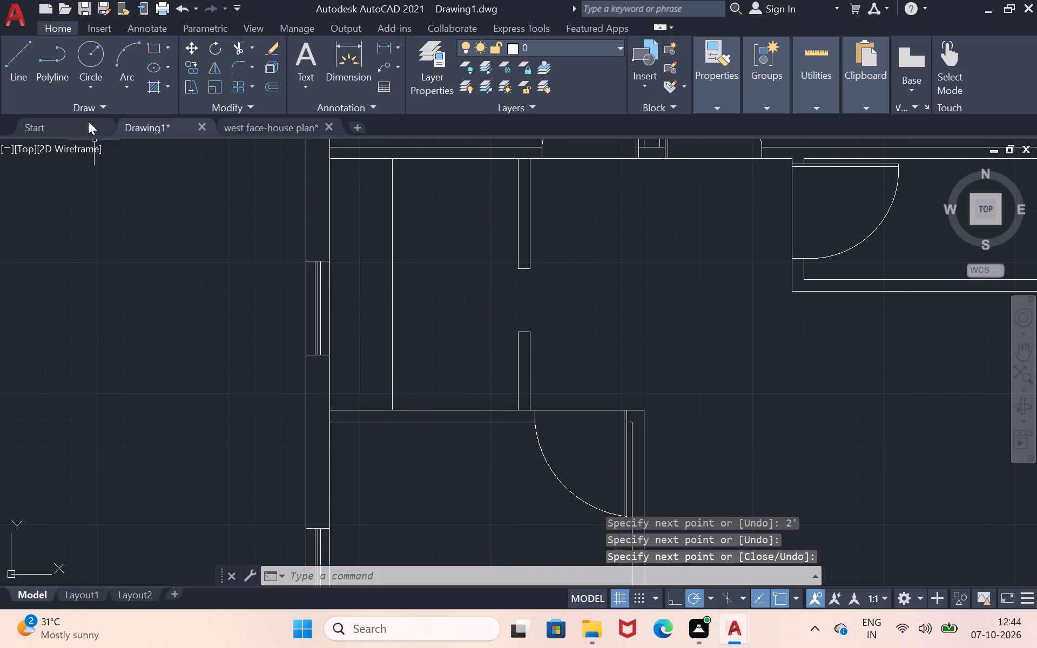
Draw a line from the kitchen's upper-left inner corner 2' down, continuing horizontally to the kitchen's right partition.
click(10, 64)
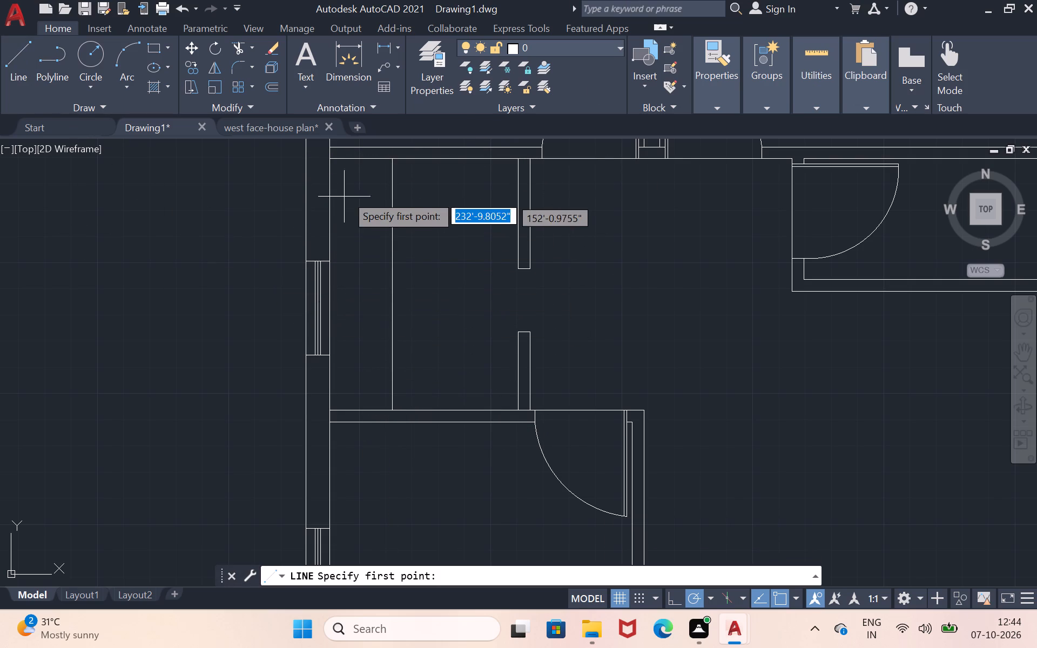
click(326, 159)
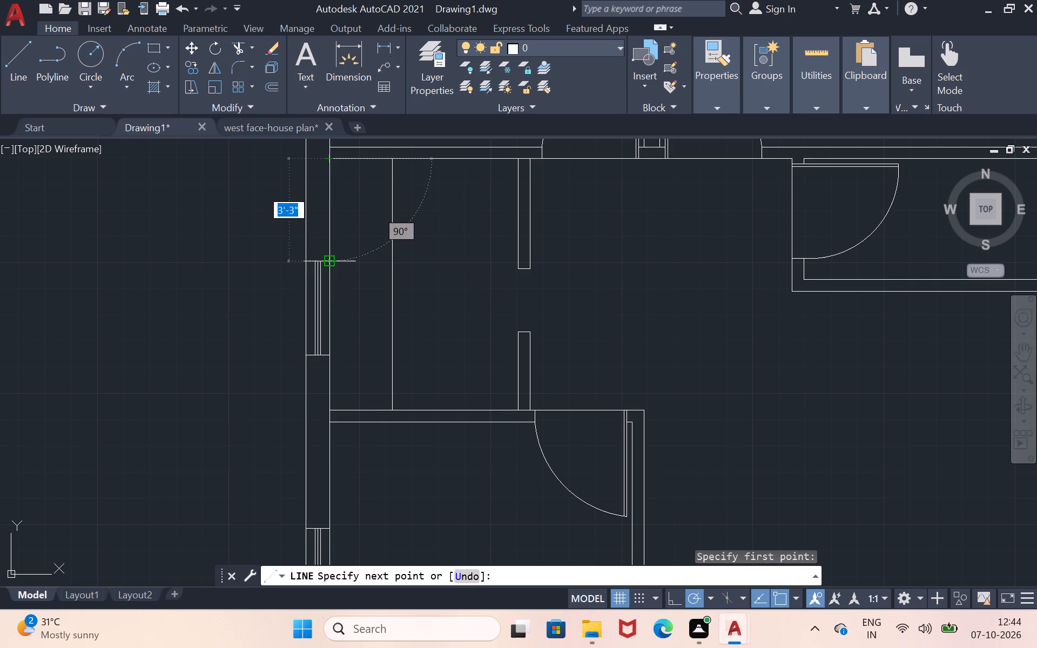
key(2)
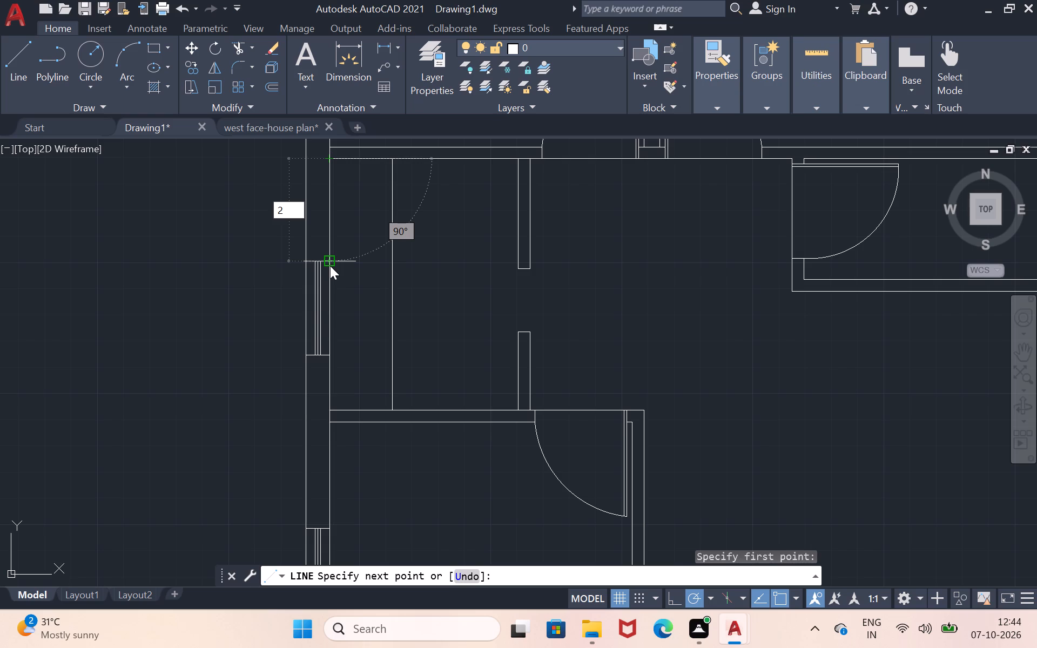
key(apostrophe)
key(Return)
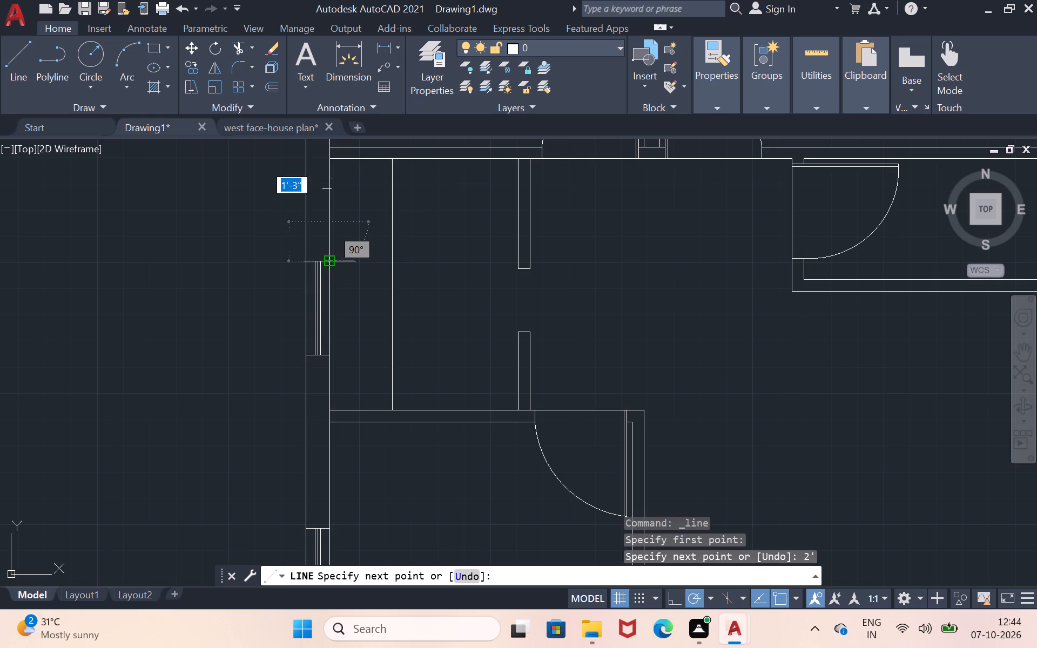
click(519, 221)
key(Return)
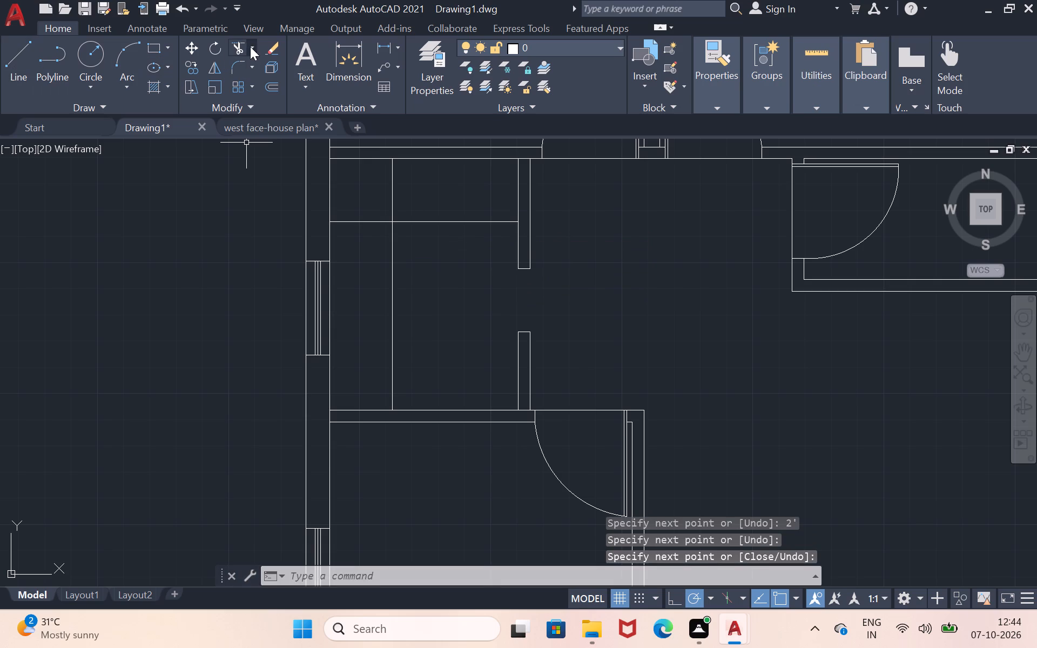
Trim both counter lines' overlapping ends in the kitchen's upper-left corner, leaving an L-shaped counter edge.
click(233, 45)
drag(406, 186, 363, 192)
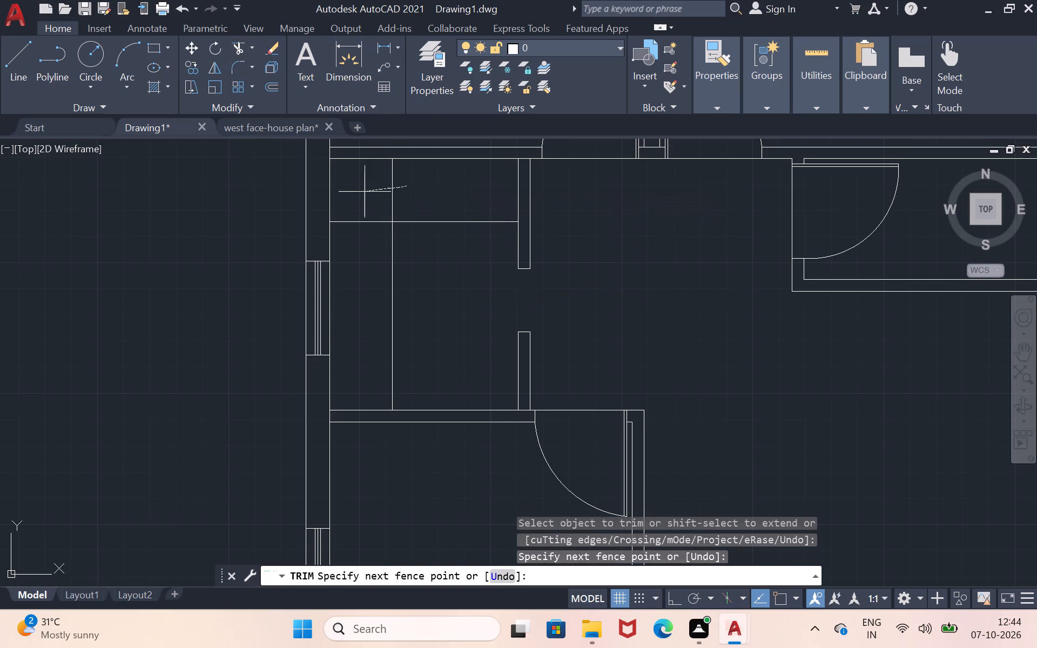
drag(363, 192, 366, 248)
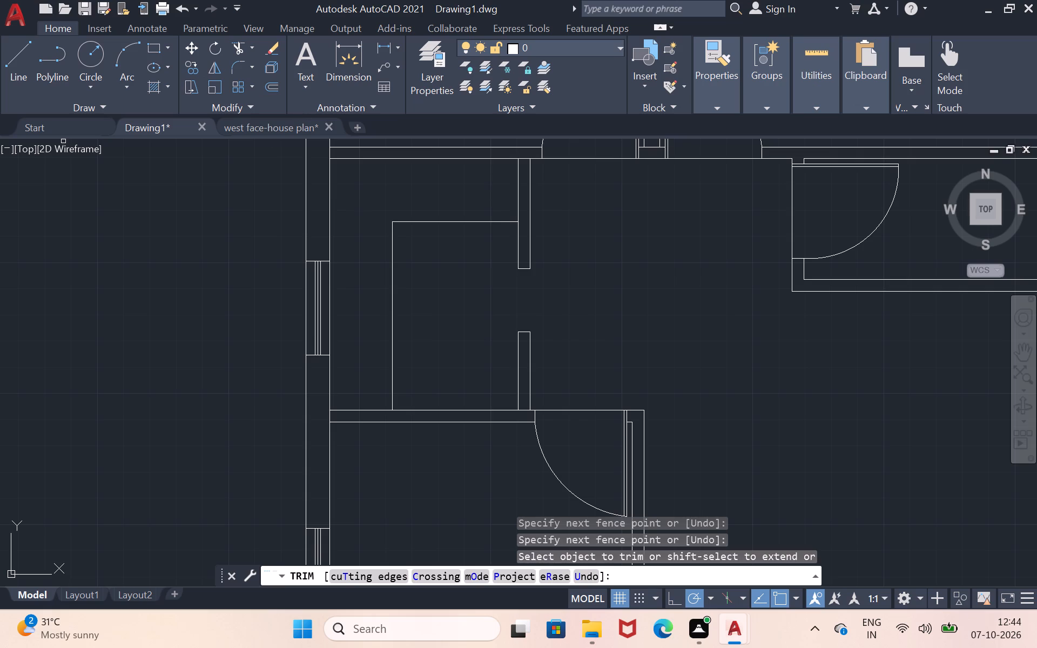
Examine the floor plan from the upper rooms and kitchen down to the entrance and staircase.
scroll(609, 245, down, 1)
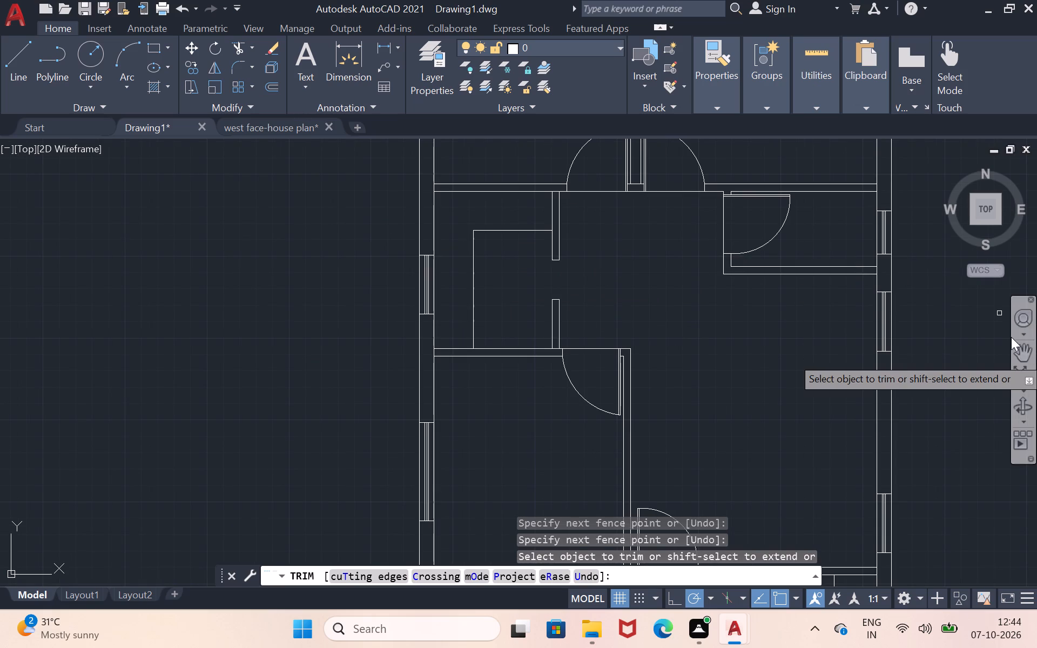
click(1020, 347)
drag(760, 354, 663, 383)
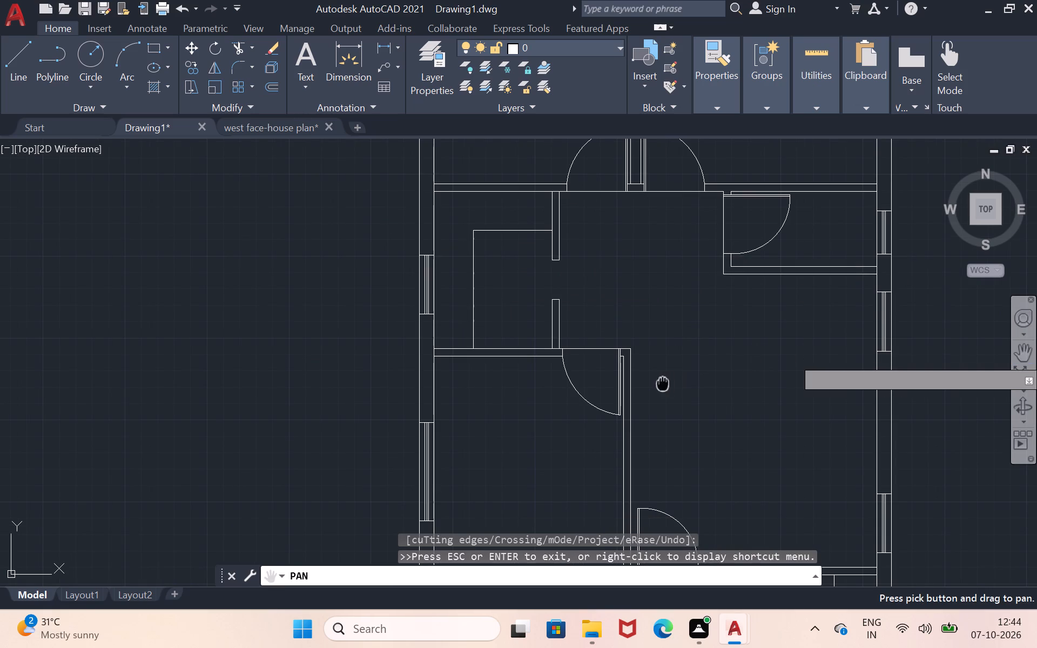
drag(663, 383, 660, 383)
drag(687, 351, 648, 376)
scroll(971, 289, up, 1)
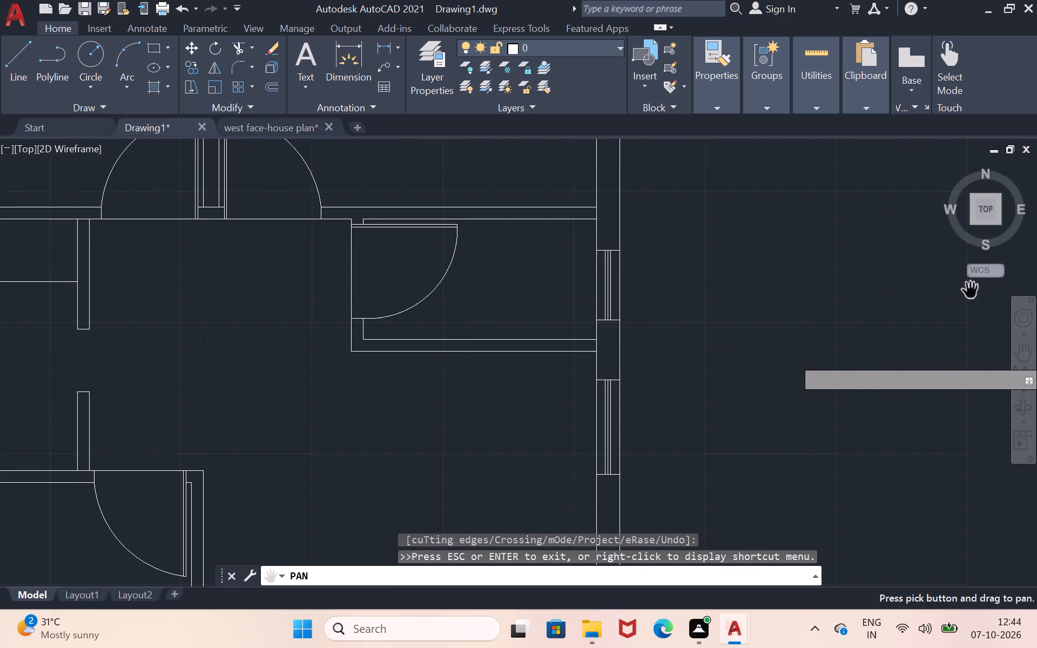
scroll(964, 295, down, 1)
drag(621, 368, 622, 337)
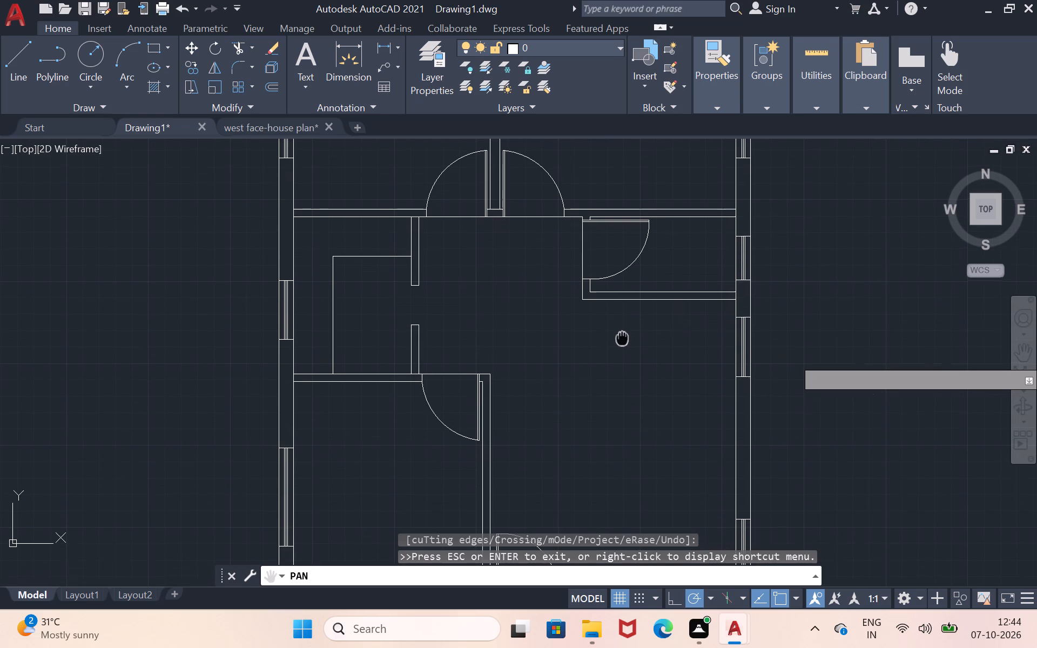
drag(622, 337, 622, 336)
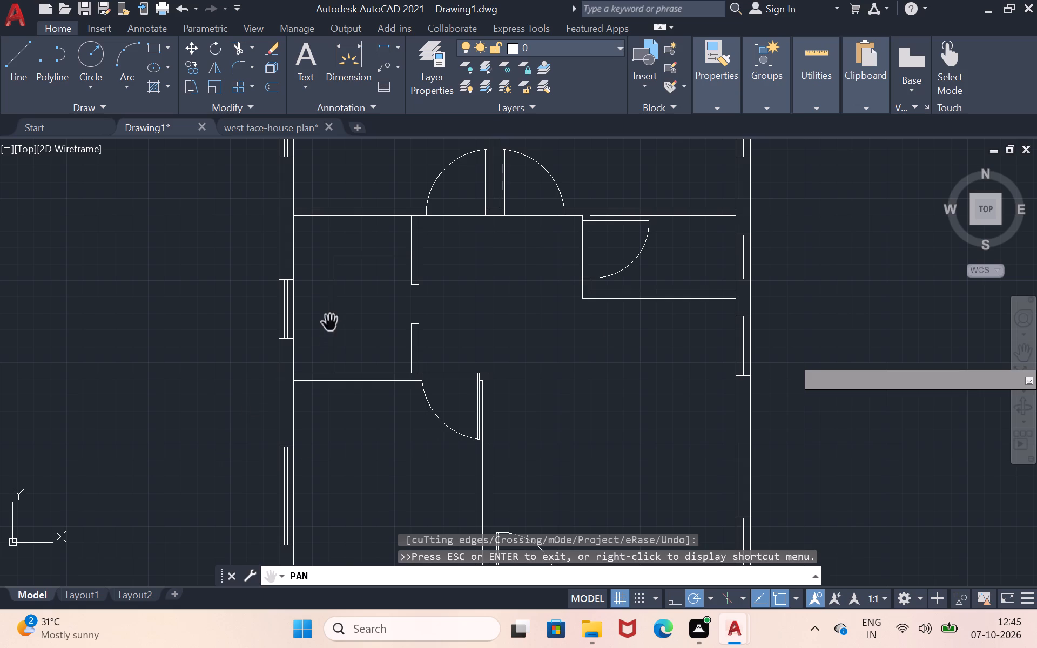
drag(401, 291, 290, 491)
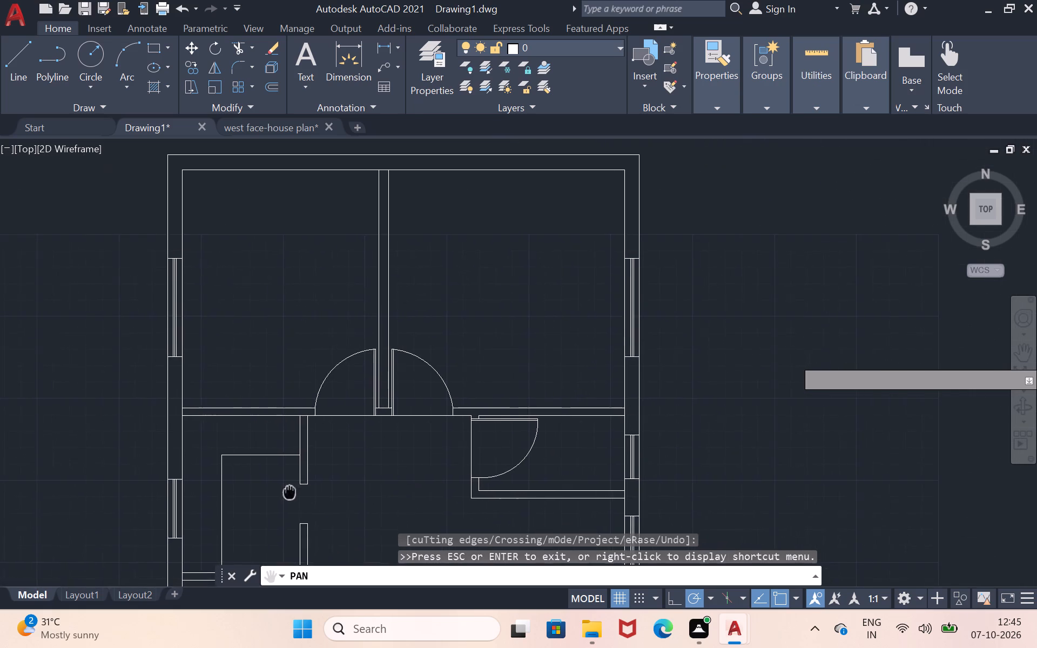
drag(290, 491, 302, 514)
drag(382, 474, 384, 374)
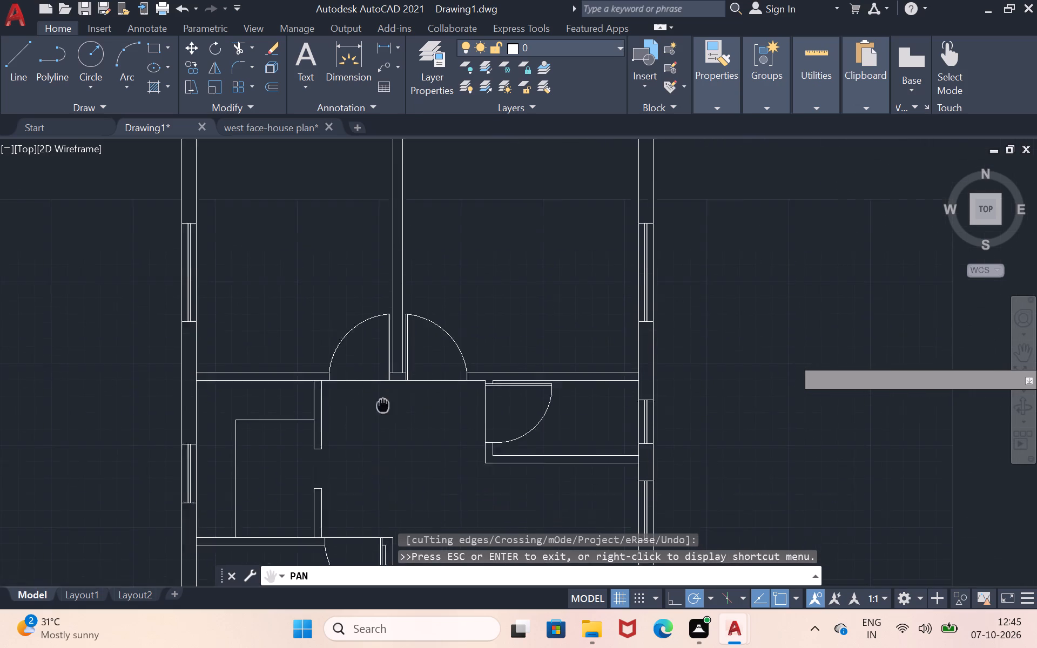
drag(384, 374, 419, 147)
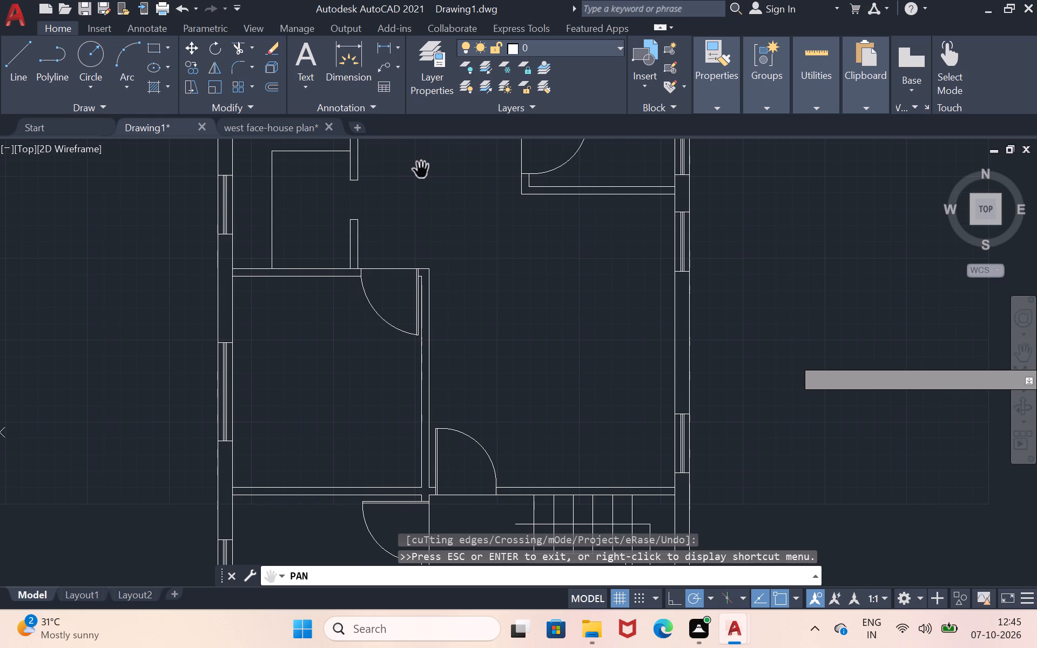
drag(472, 239, 425, 194)
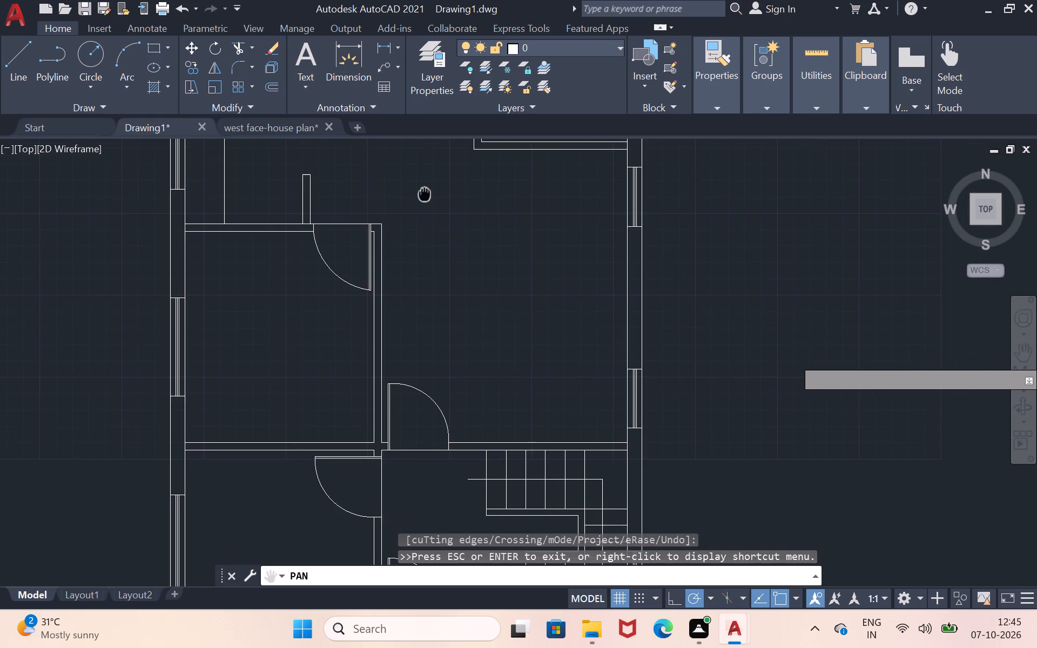
scroll(424, 198, down, 1)
drag(429, 209, 429, 245)
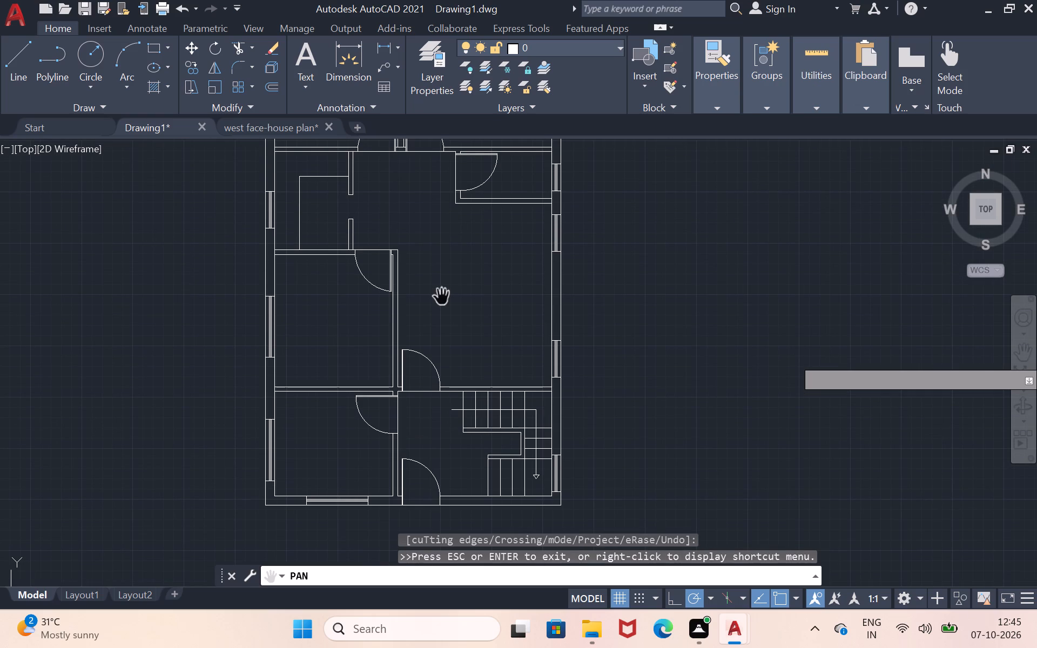
drag(442, 297, 433, 289)
drag(433, 285, 439, 271)
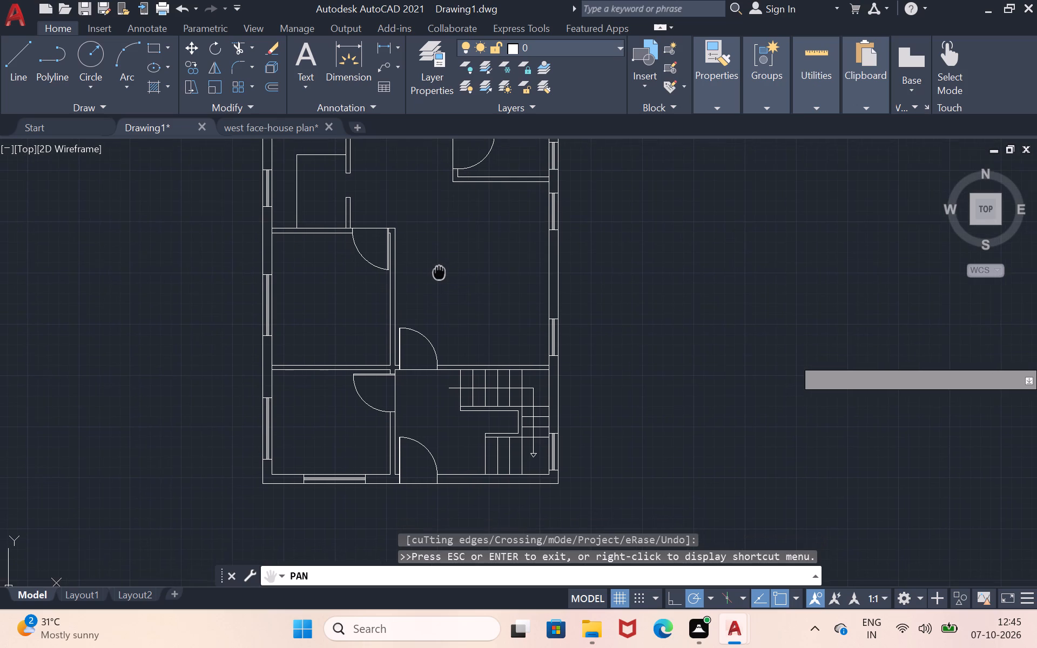
drag(439, 271, 438, 288)
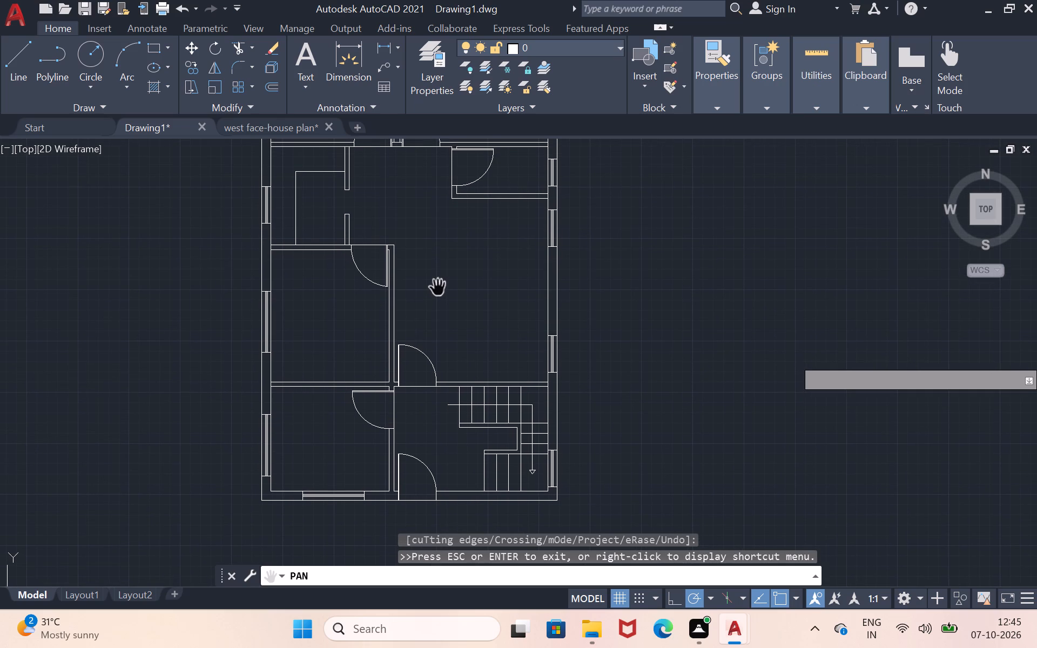
Examine the floor plan around the central hall, its adjoining rooms and staircase, ending with a close view of the kitchen counter.
scroll(438, 288, up, 1)
click(436, 349)
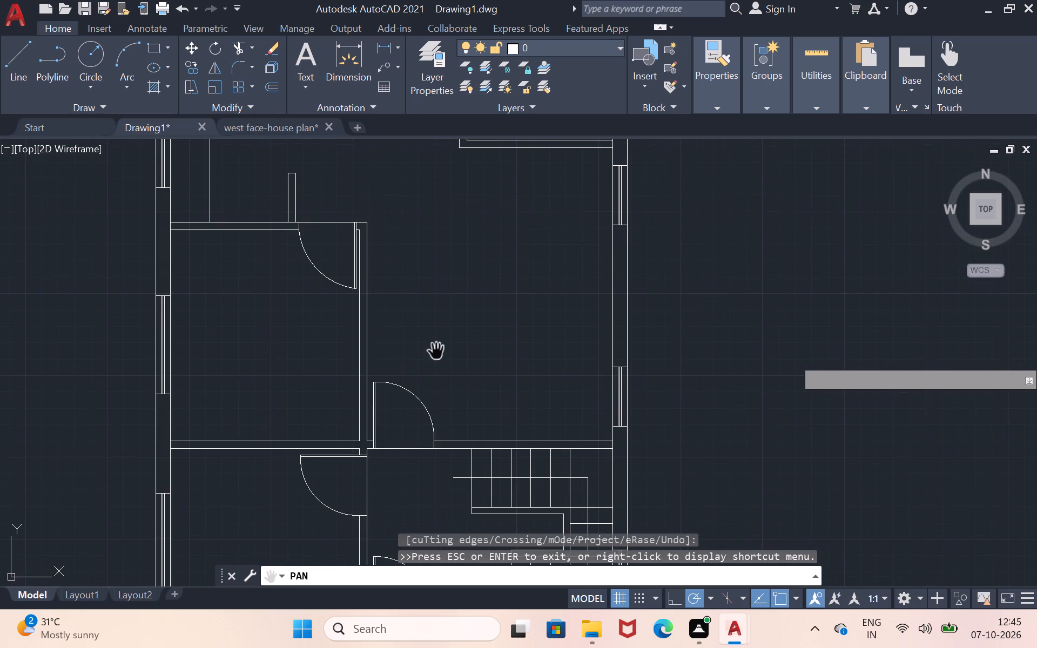
drag(436, 352, 441, 394)
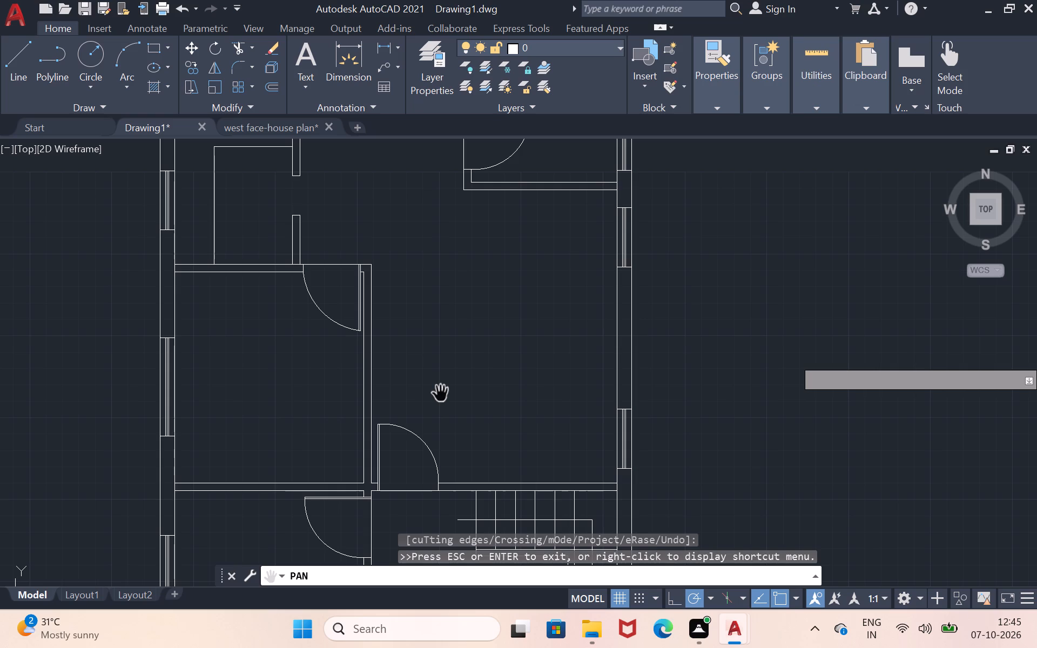
click(438, 364)
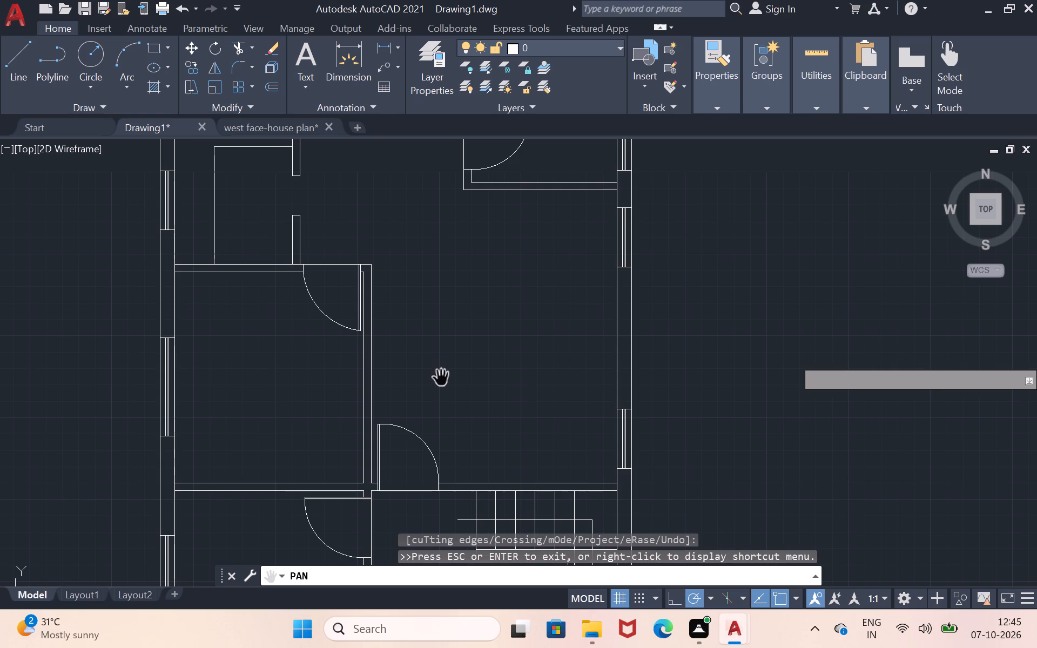
click(441, 374)
click(441, 374)
click(441, 374)
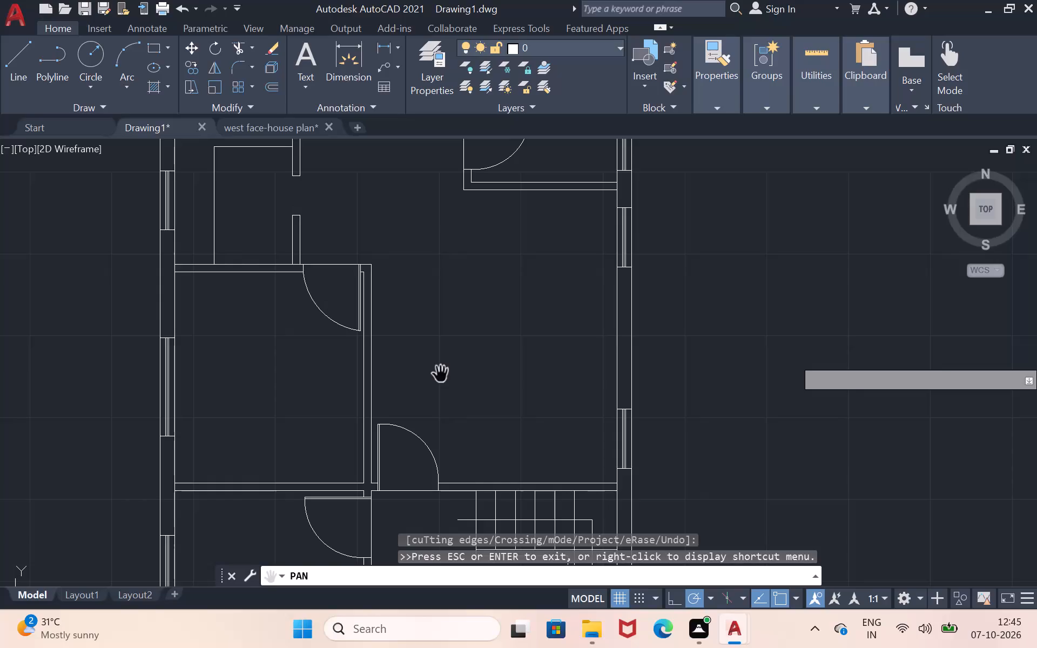
scroll(441, 374, down, 2)
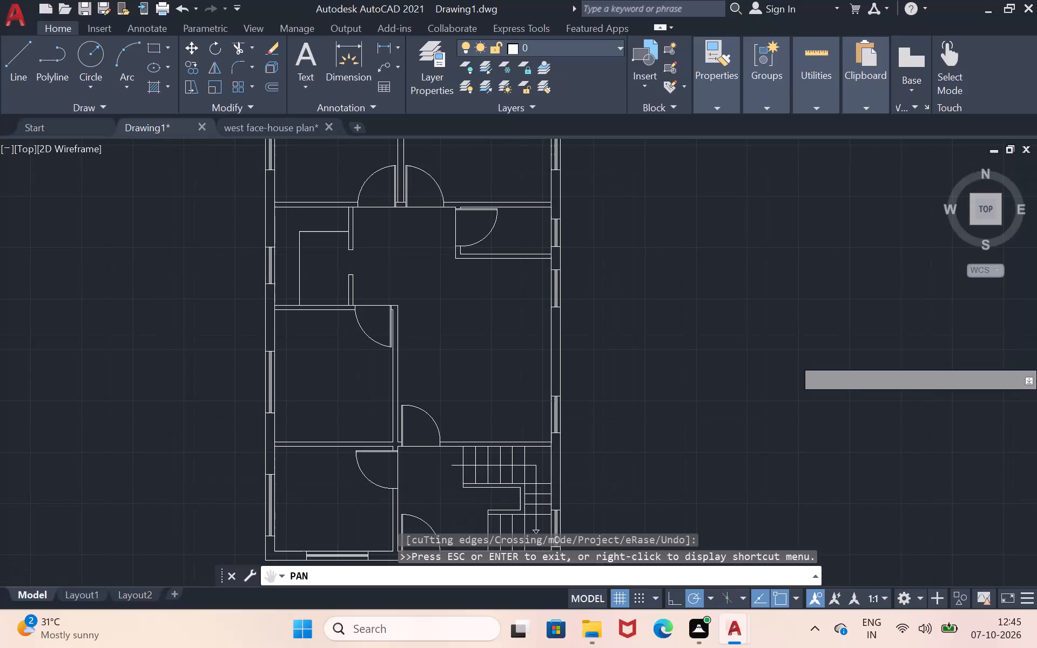
scroll(441, 374, up, 1)
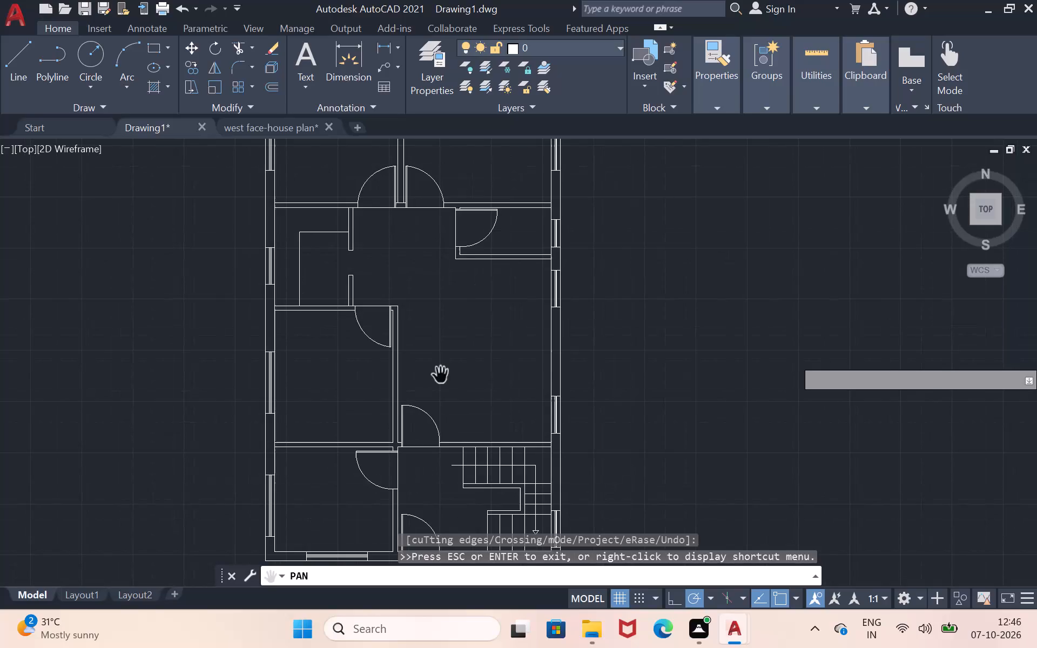
drag(441, 374, 454, 447)
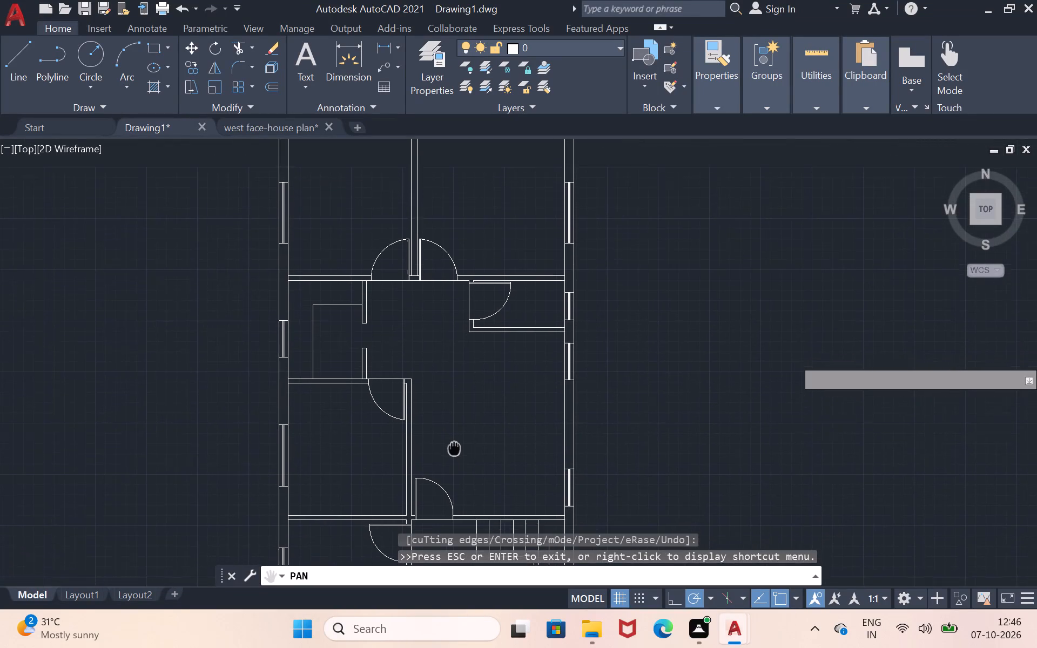
drag(454, 447, 463, 356)
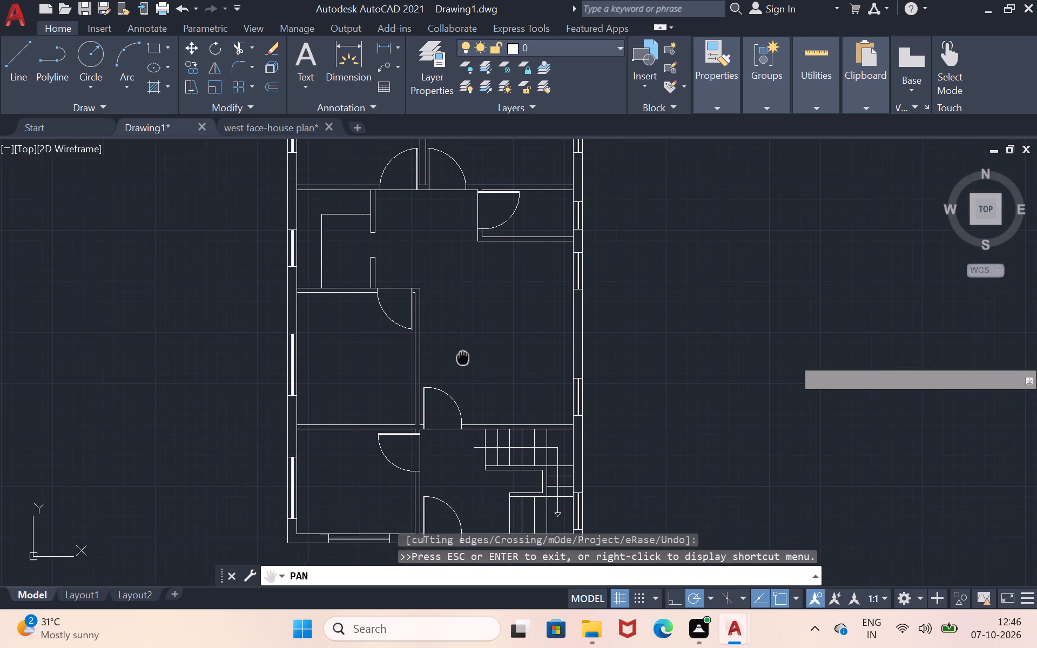
drag(463, 356, 459, 365)
click(459, 365)
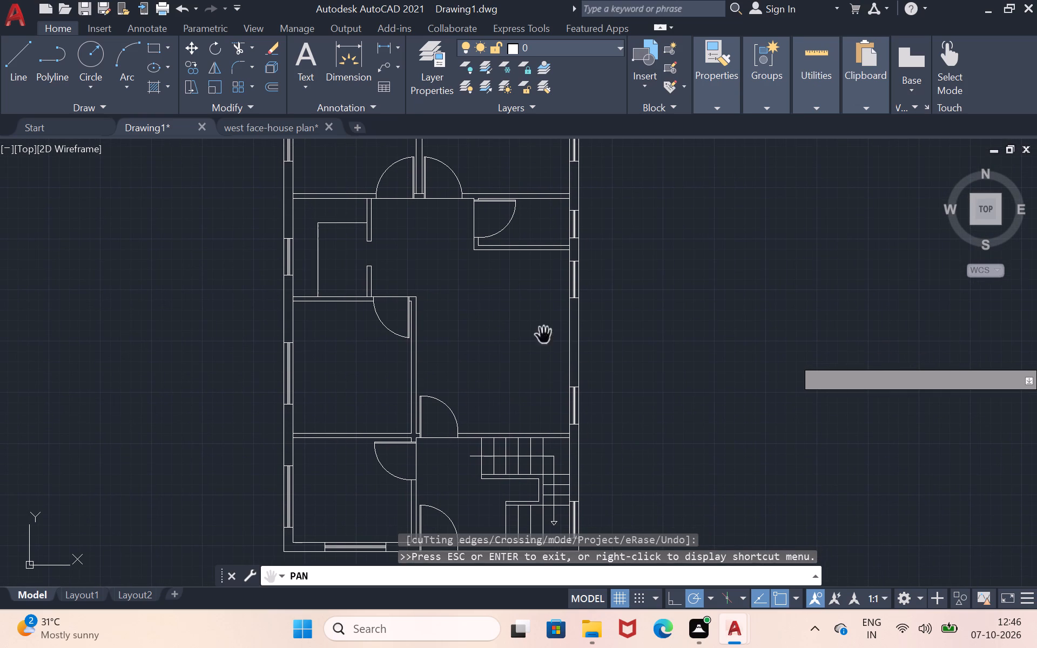
scroll(304, 235, up, 2)
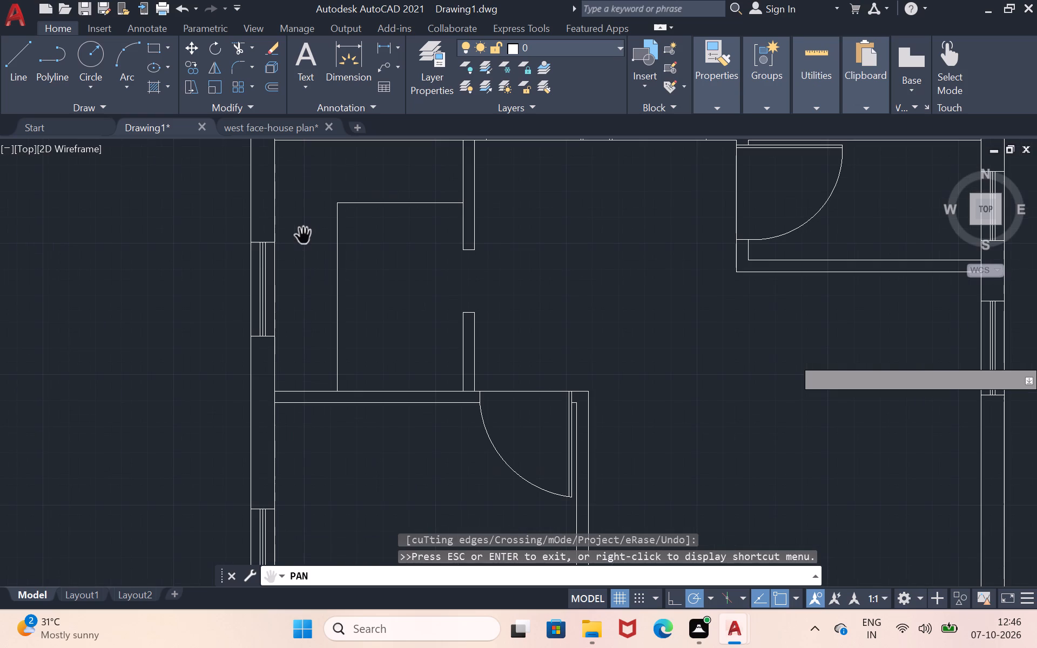
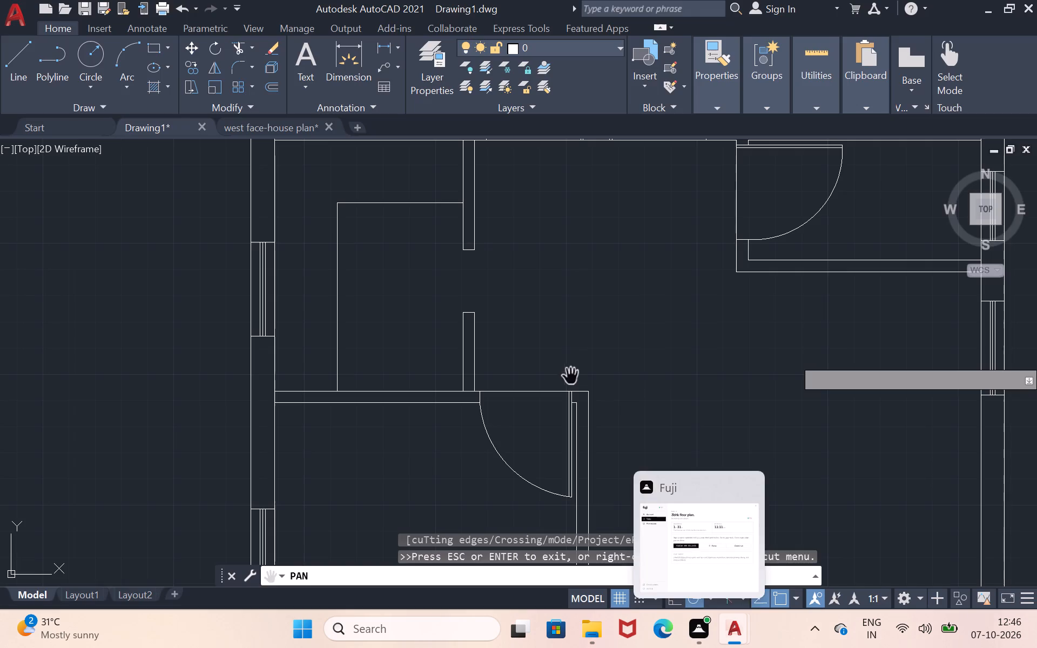
Examine the drawn floor plan against the west face-house plan's Bedroom-3 and bed, and return to that bedroom in Drawing1.
scroll(555, 260, down, 1)
scroll(403, 190, up, 1)
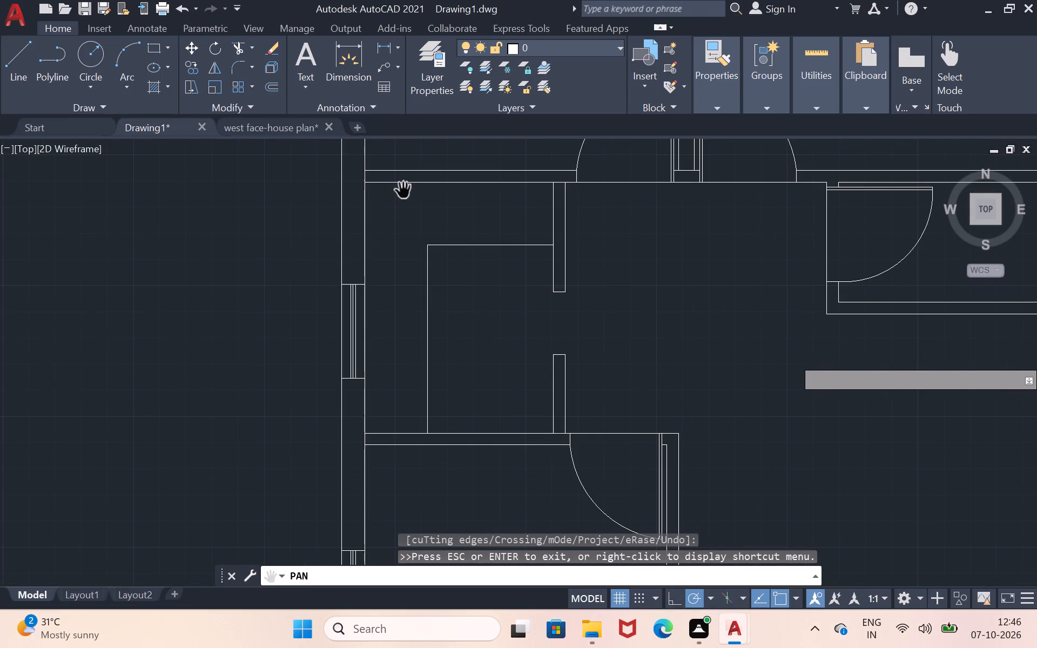
drag(395, 208, 117, 180)
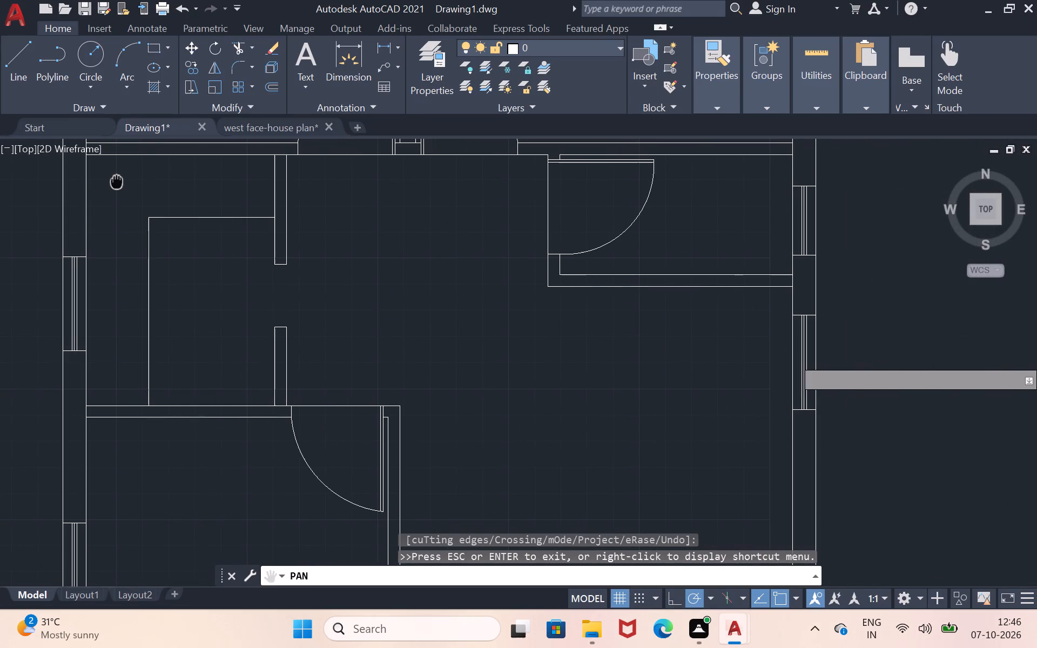
drag(117, 180, 109, 195)
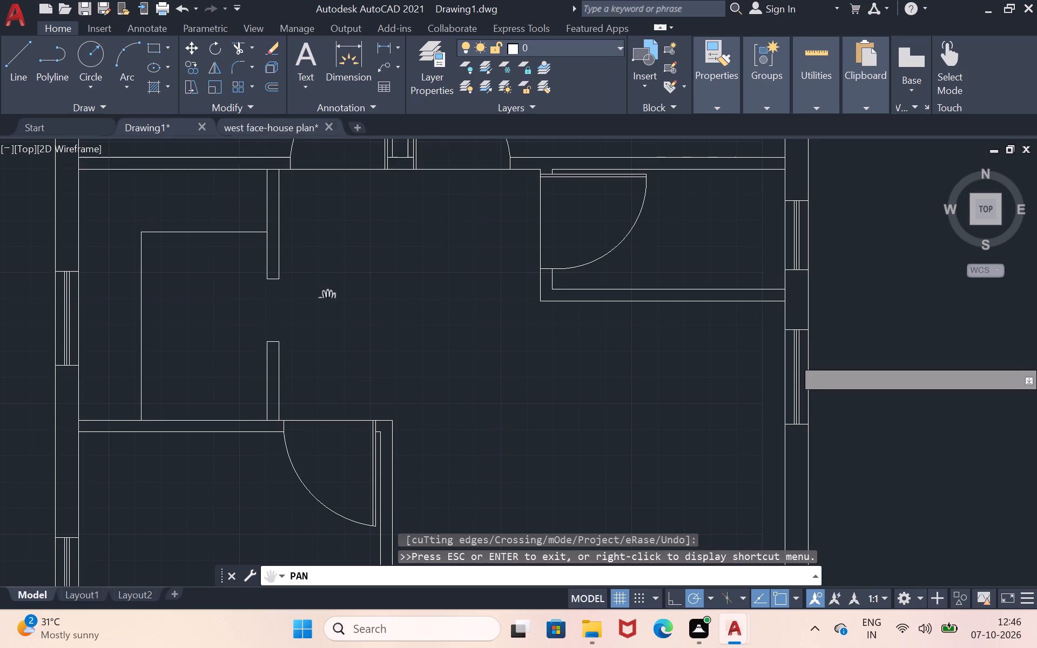
scroll(437, 317, down, 1)
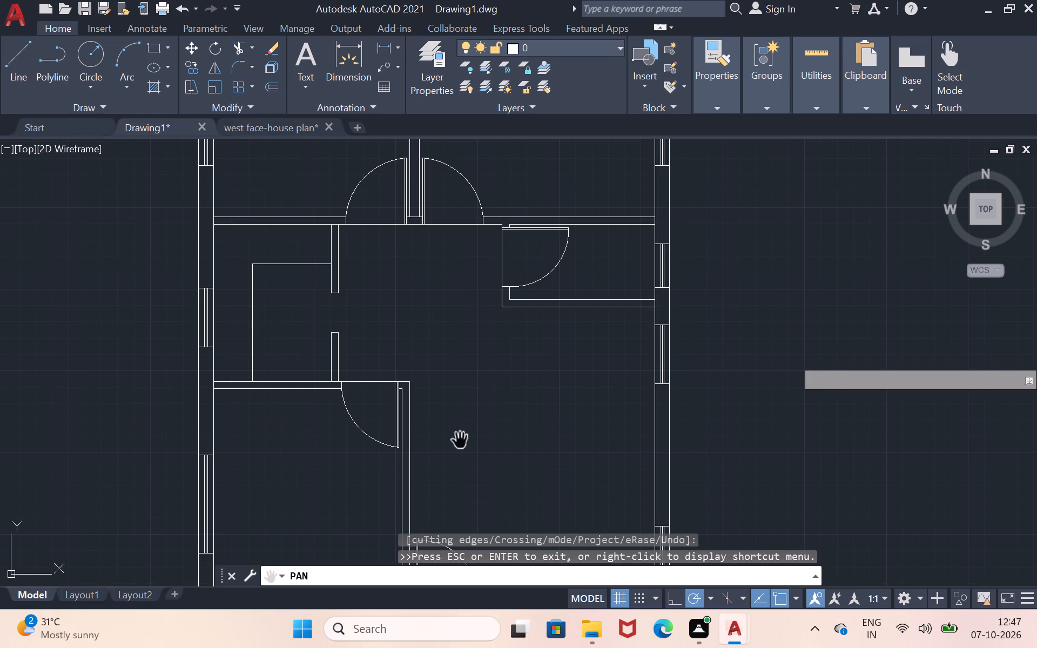
scroll(461, 440, down, 1)
drag(470, 478, 462, 505)
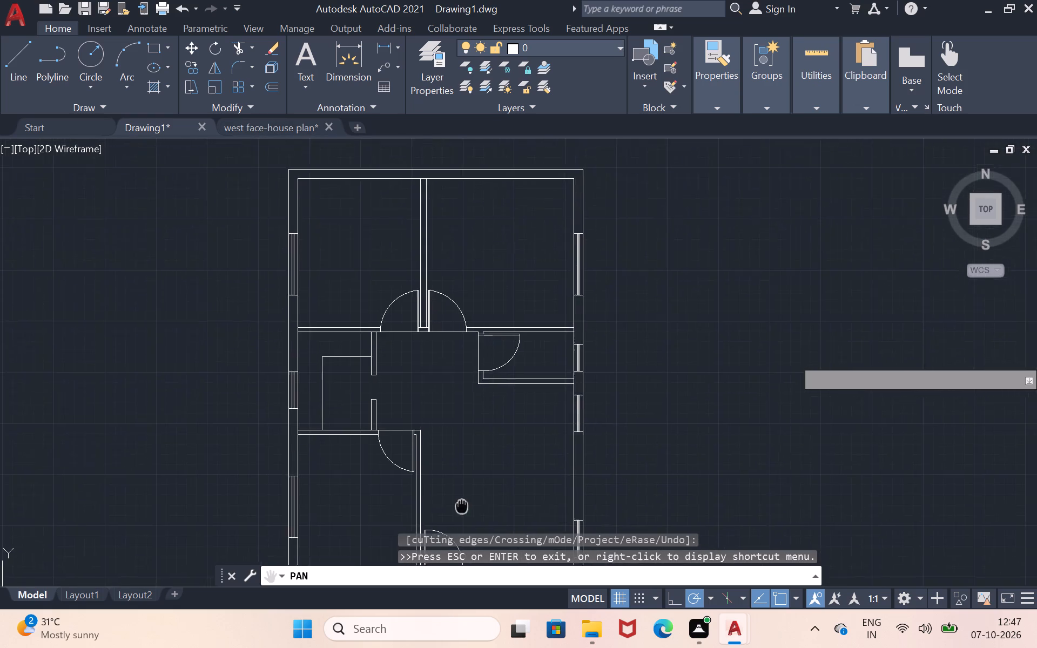
drag(462, 505, 382, 534)
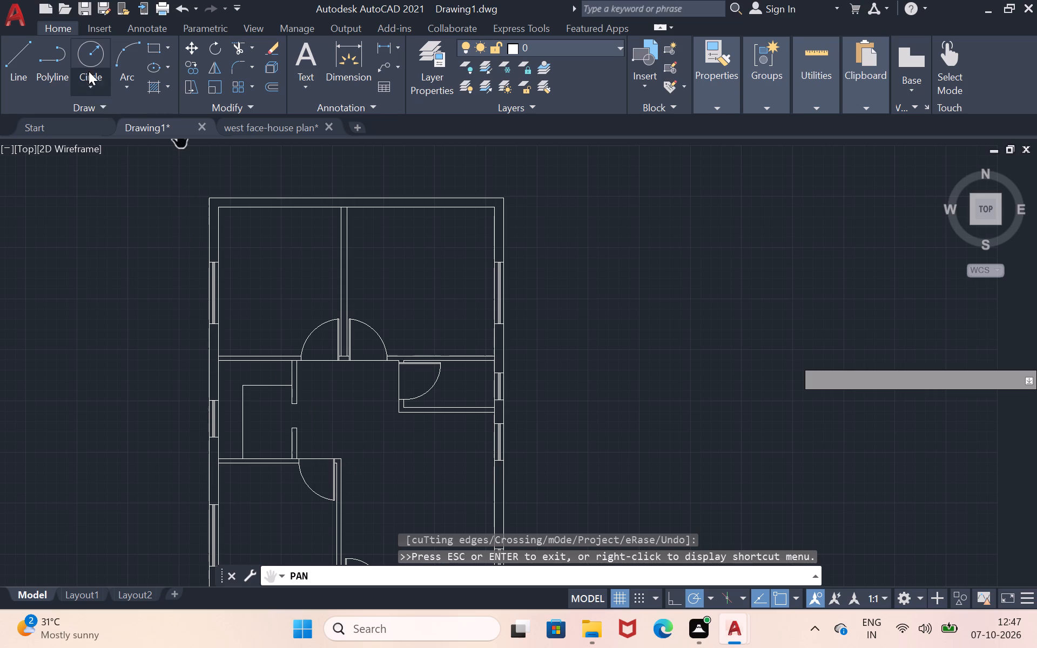
click(255, 124)
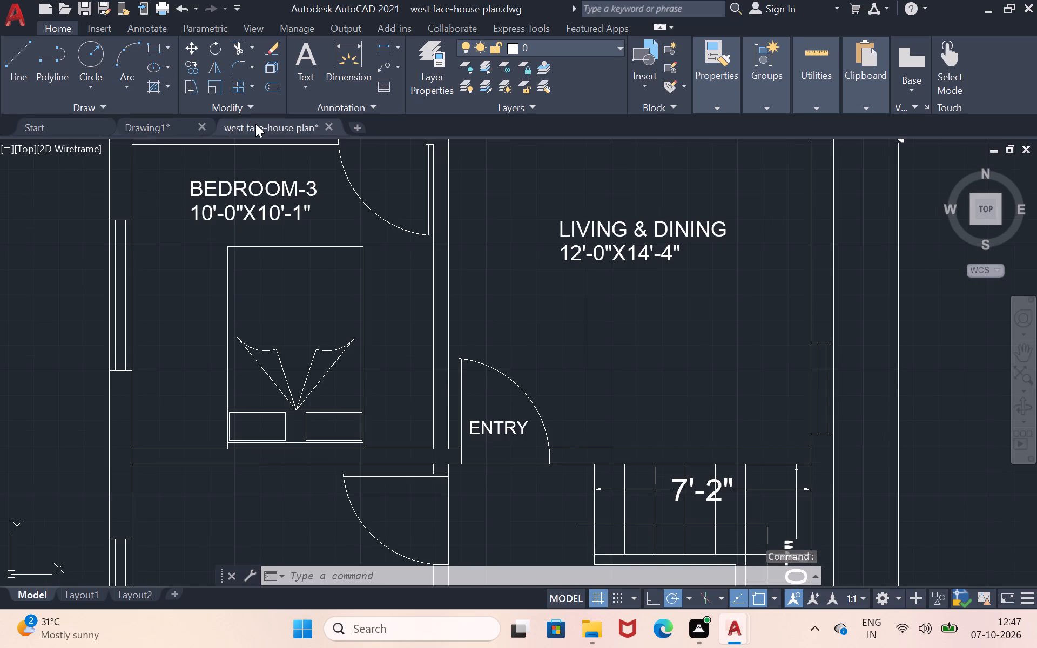
scroll(305, 279, down, 1)
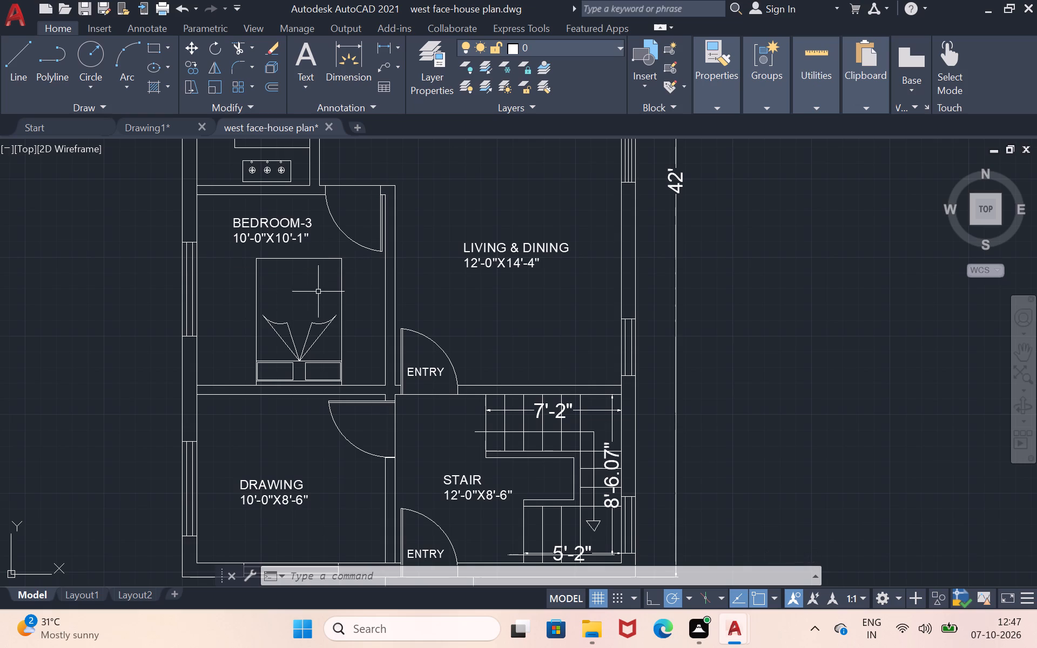
click(169, 133)
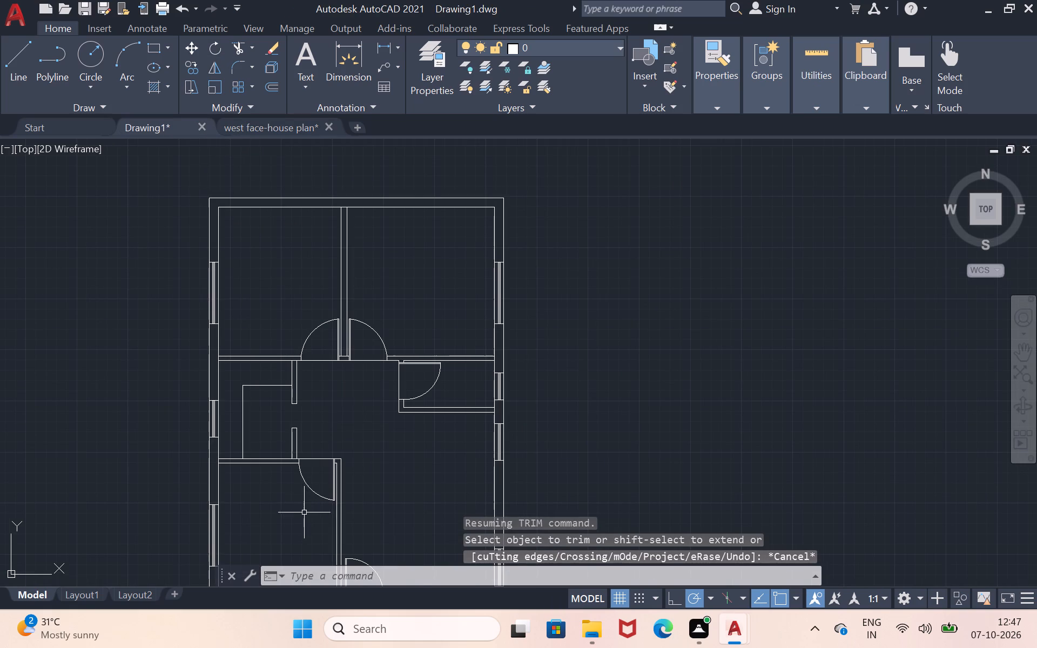
scroll(303, 515, down, 1)
scroll(296, 561, up, 2)
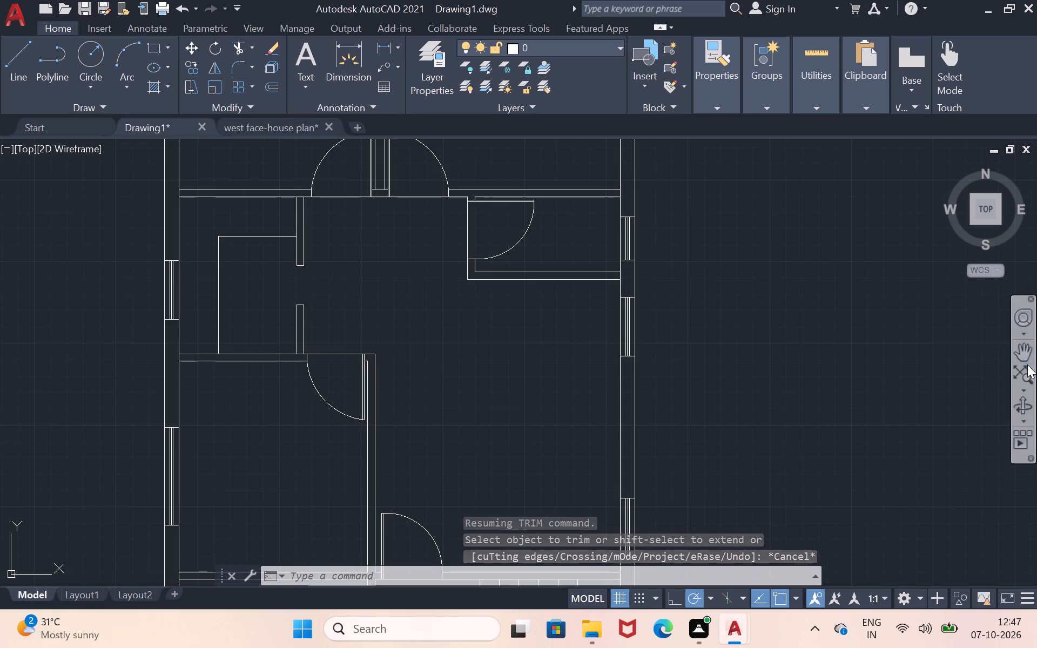
click(1028, 347)
drag(784, 397, 884, 253)
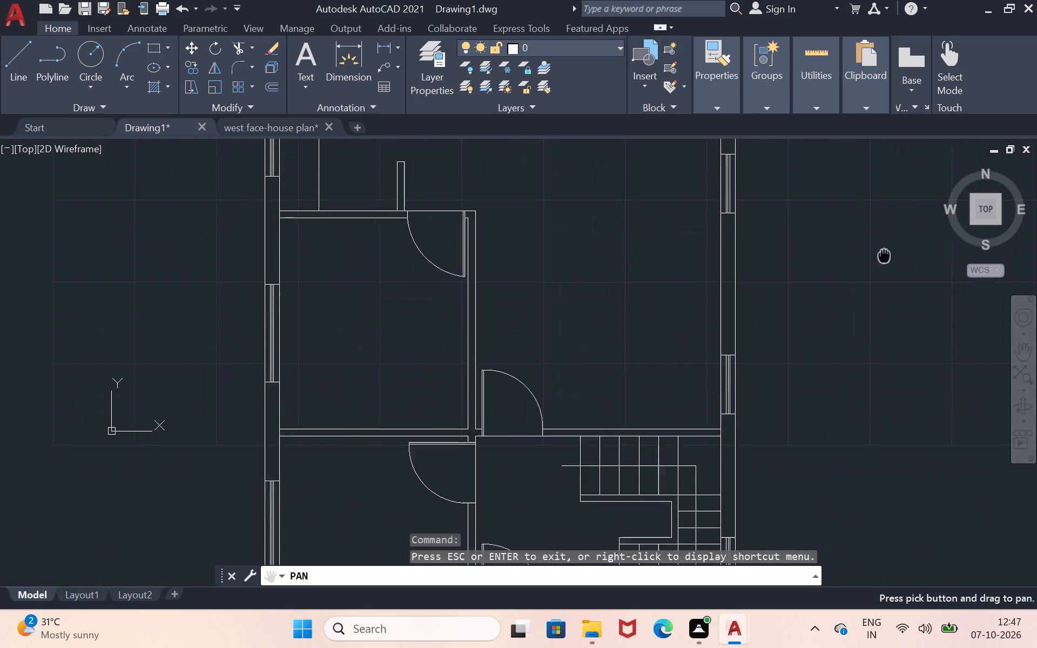
drag(884, 253, 895, 228)
drag(575, 372, 568, 457)
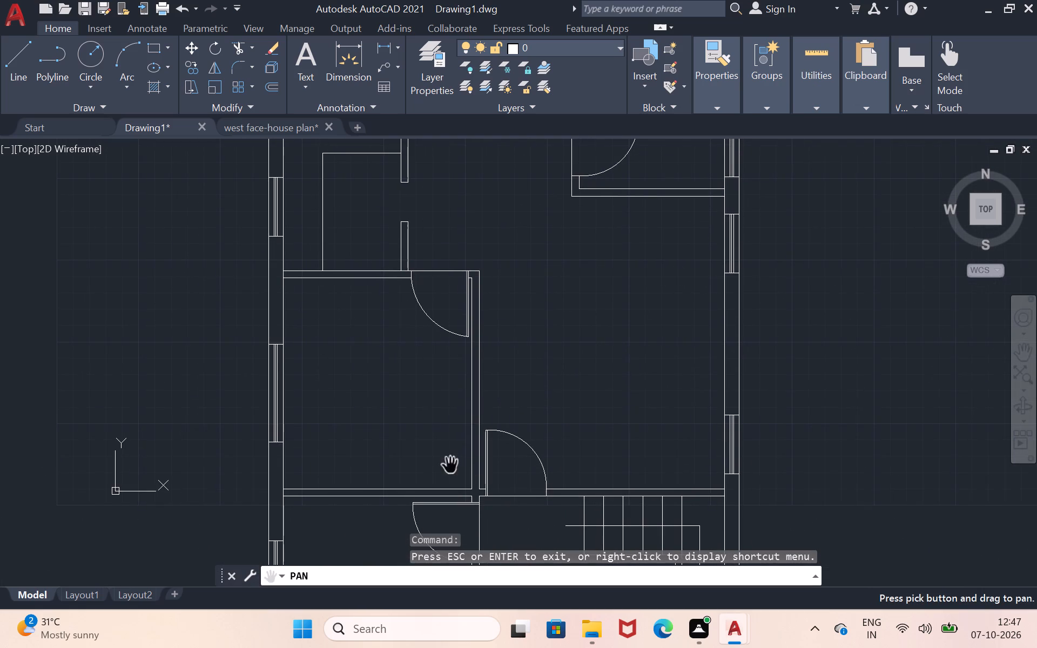
scroll(450, 465, up, 1)
drag(399, 430, 403, 442)
key(Return)
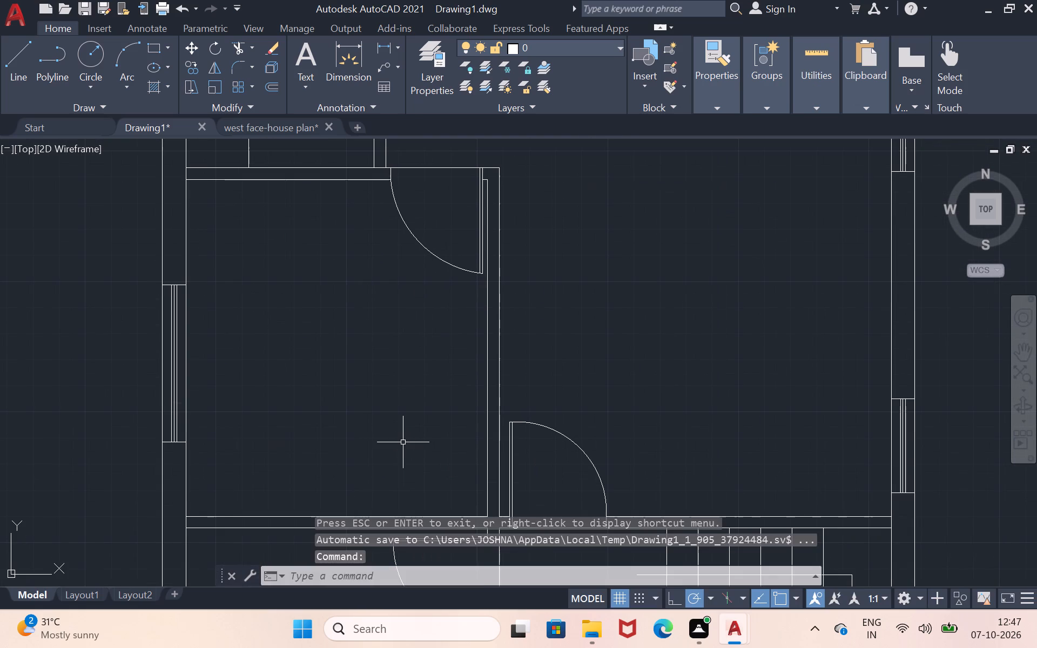
Draw a closed rectangular bed outline with lines, 4'6" wide and 6'6" long, in the empty space east of the house's outer wall.
key(l)
key(Return)
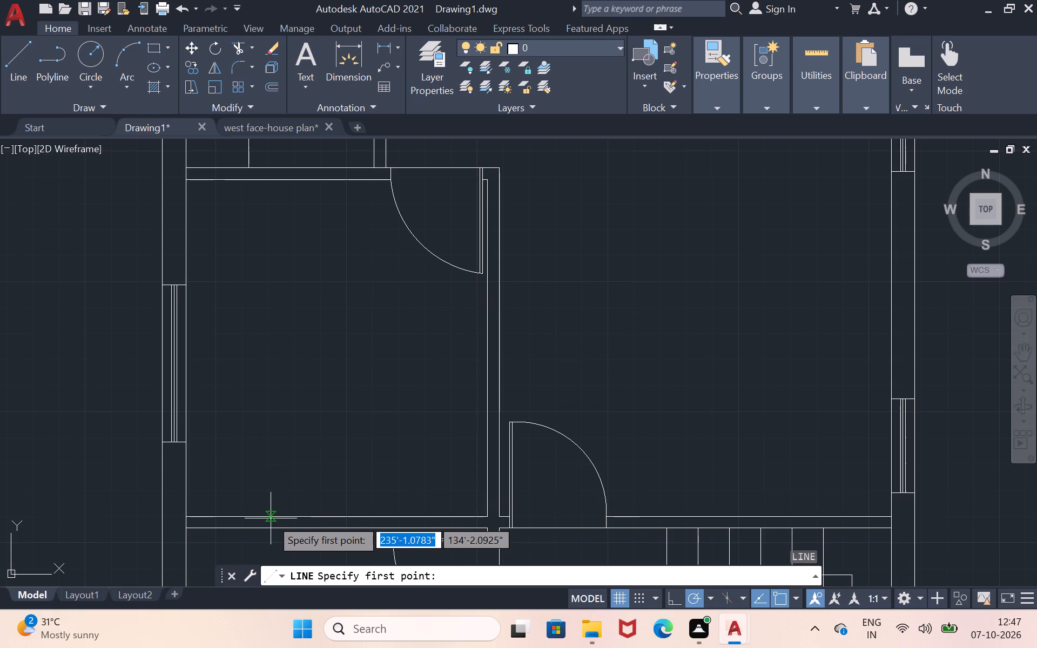
scroll(271, 518, up, 1)
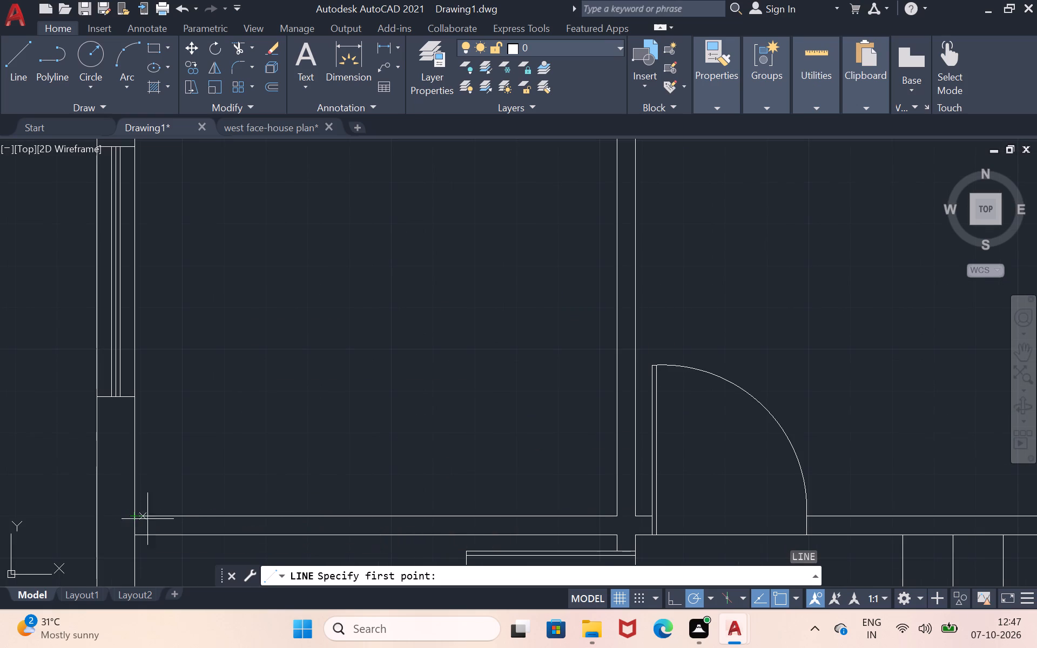
scroll(271, 510, up, 1)
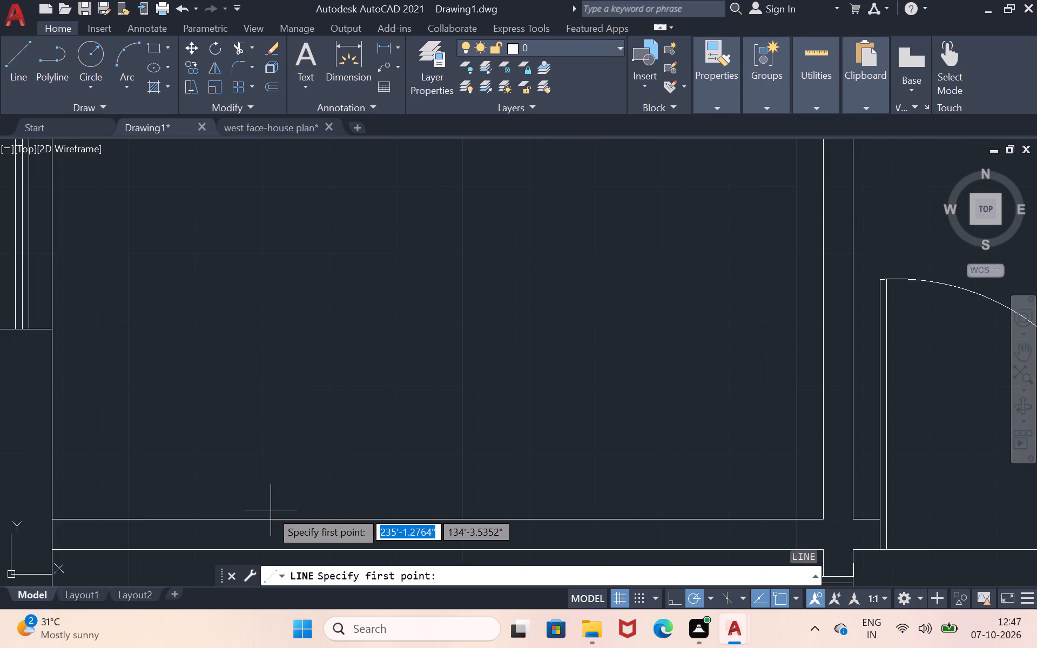
scroll(271, 510, down, 3)
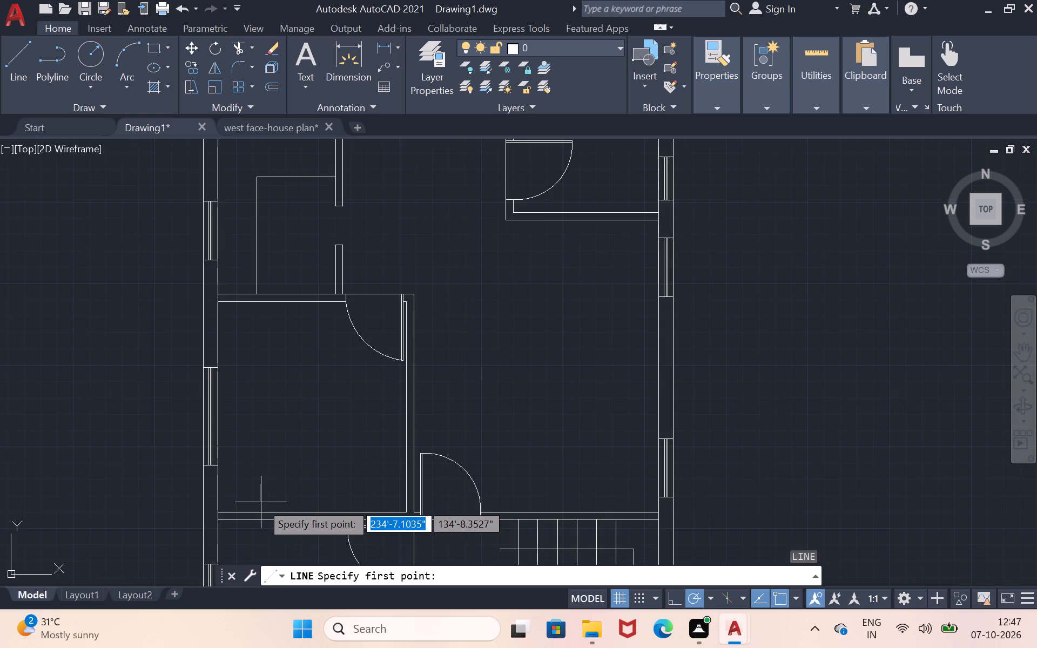
click(759, 305)
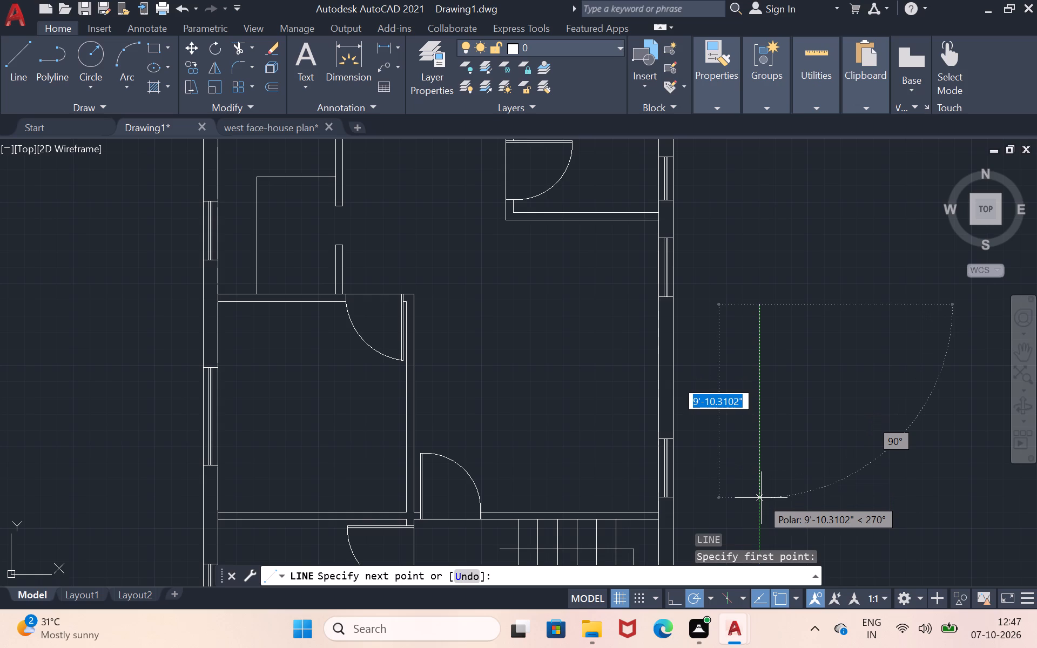
key(6)
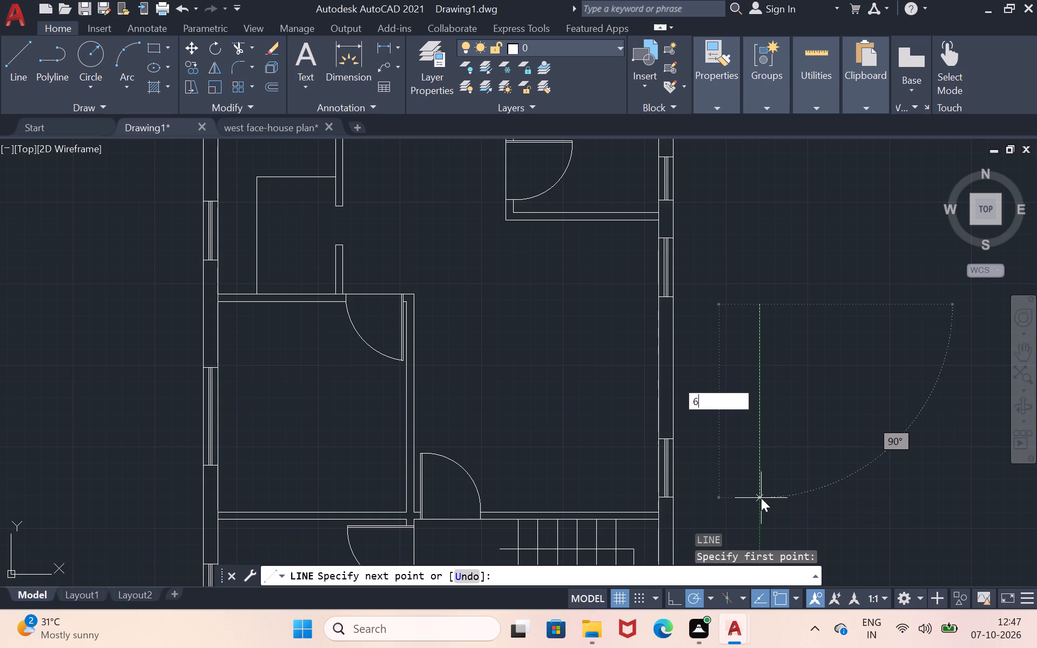
key(apostrophe)
key(6)
key(shift+quotedbl)
key(Return)
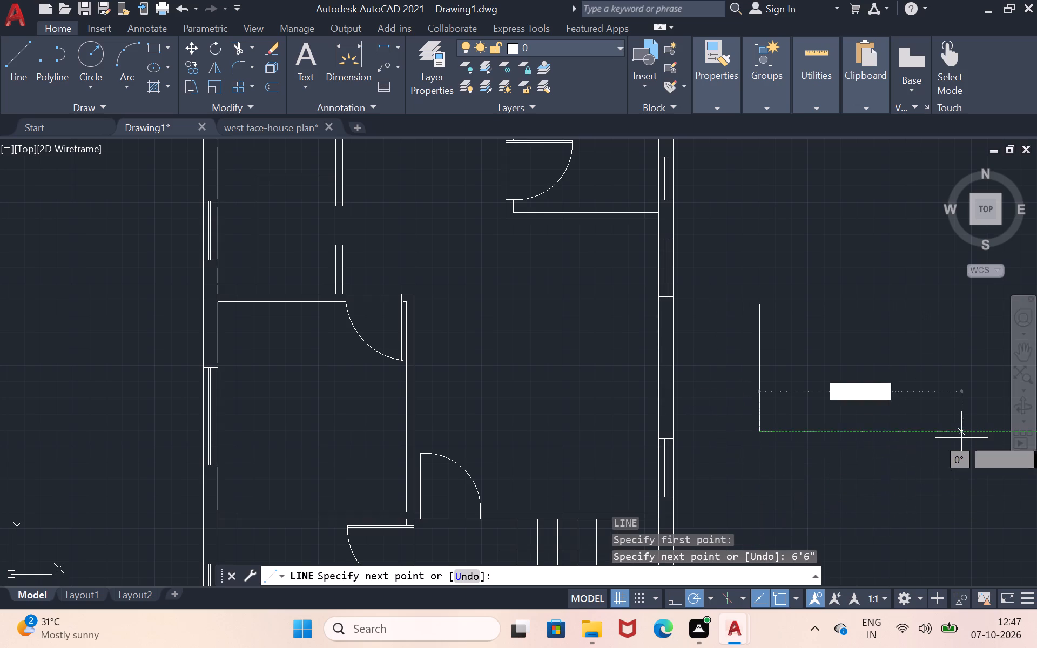
scroll(945, 438, up, 1)
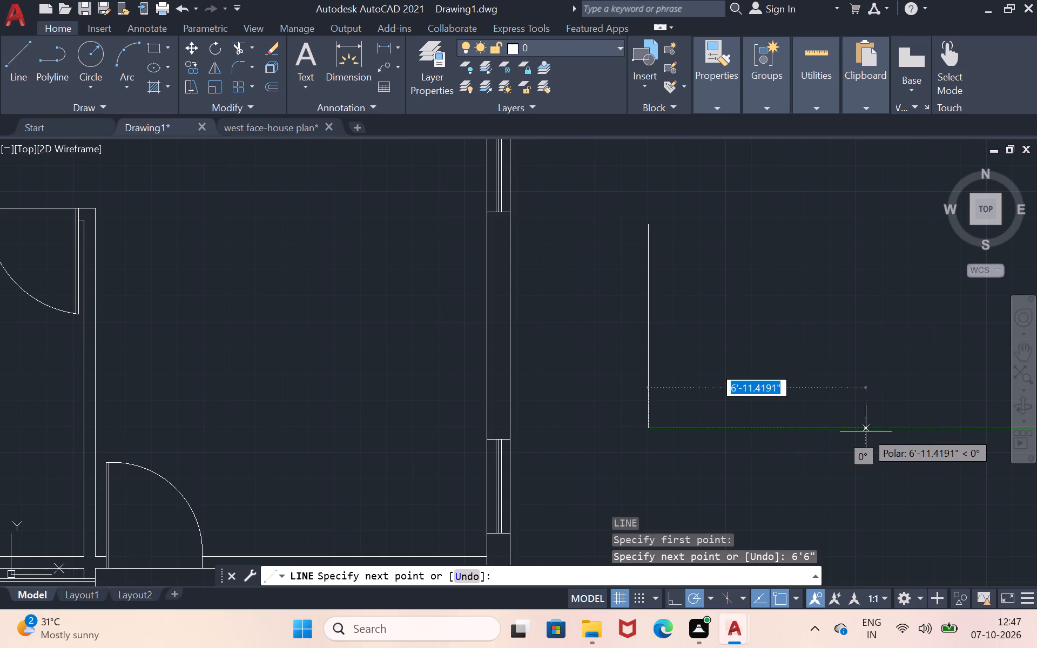
key(4)
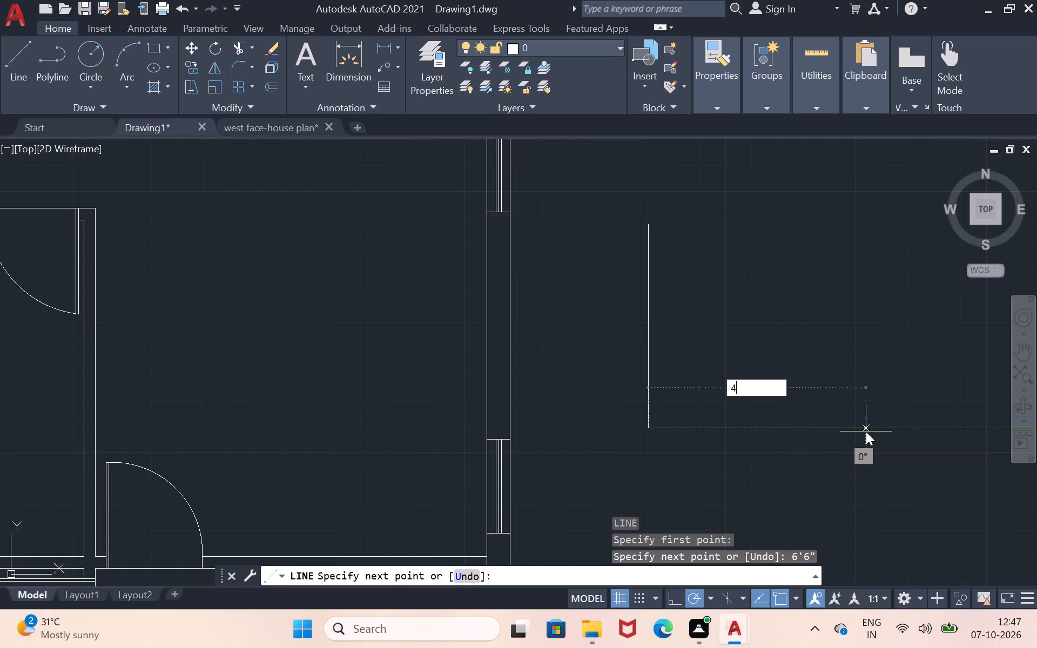
key(apostrophe)
key(6)
key(shift+quotedbl)
key(Return)
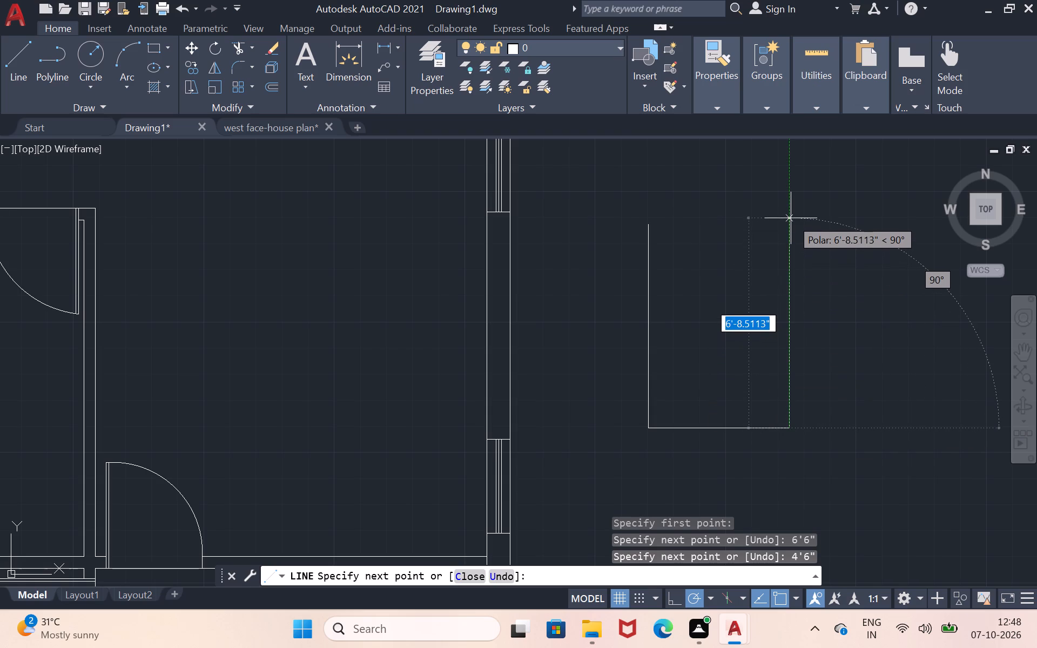
key(6)
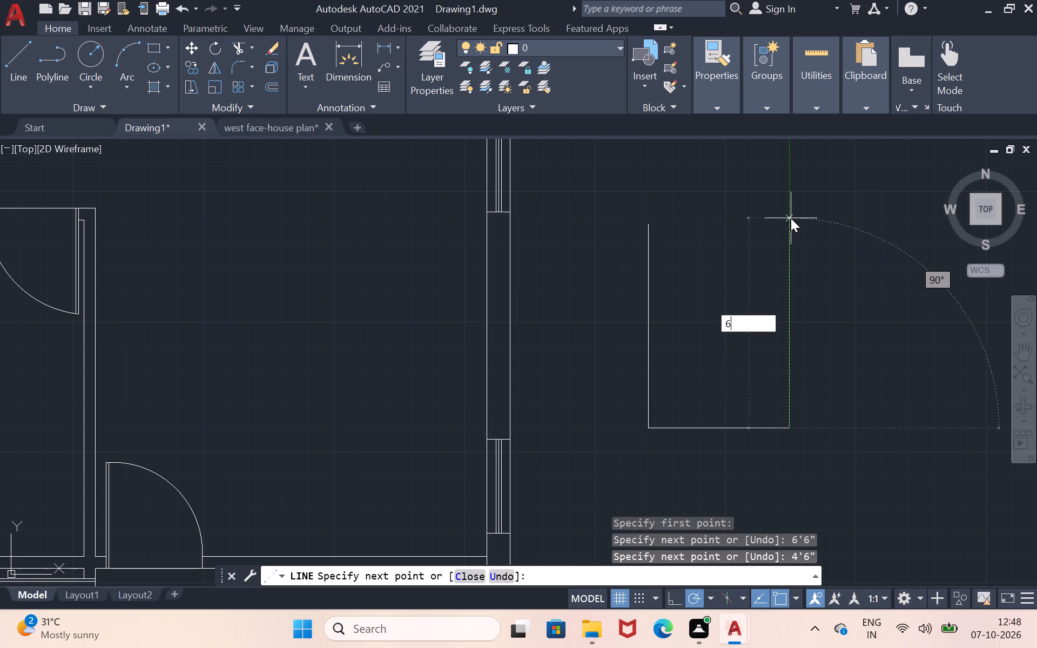
key(apostrophe)
key(6)
key(shift+quotedbl)
key(Return)
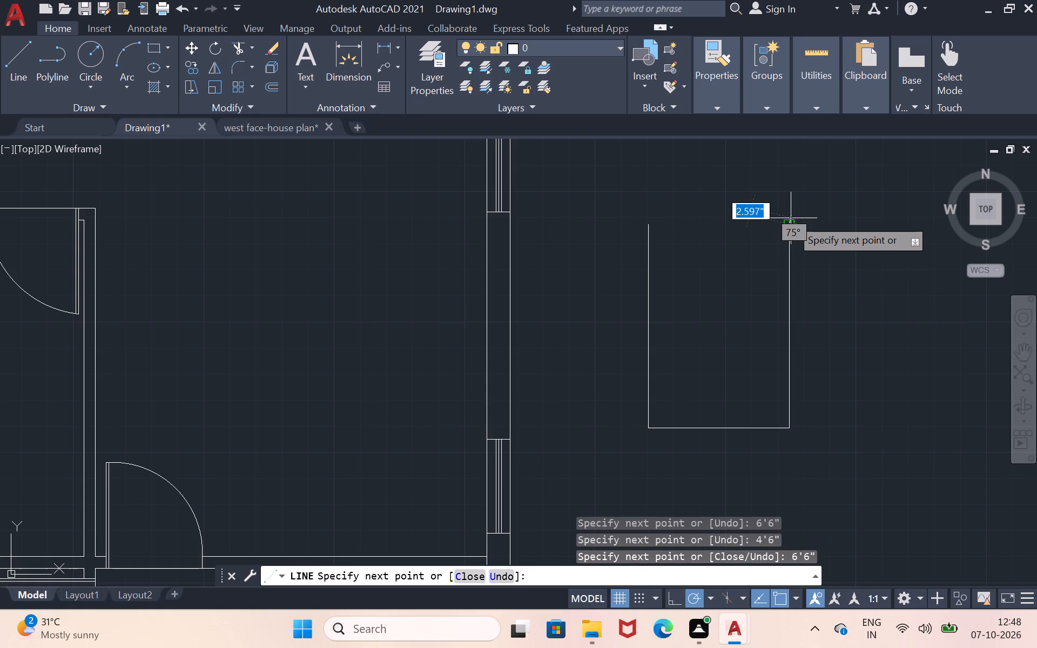
click(646, 221)
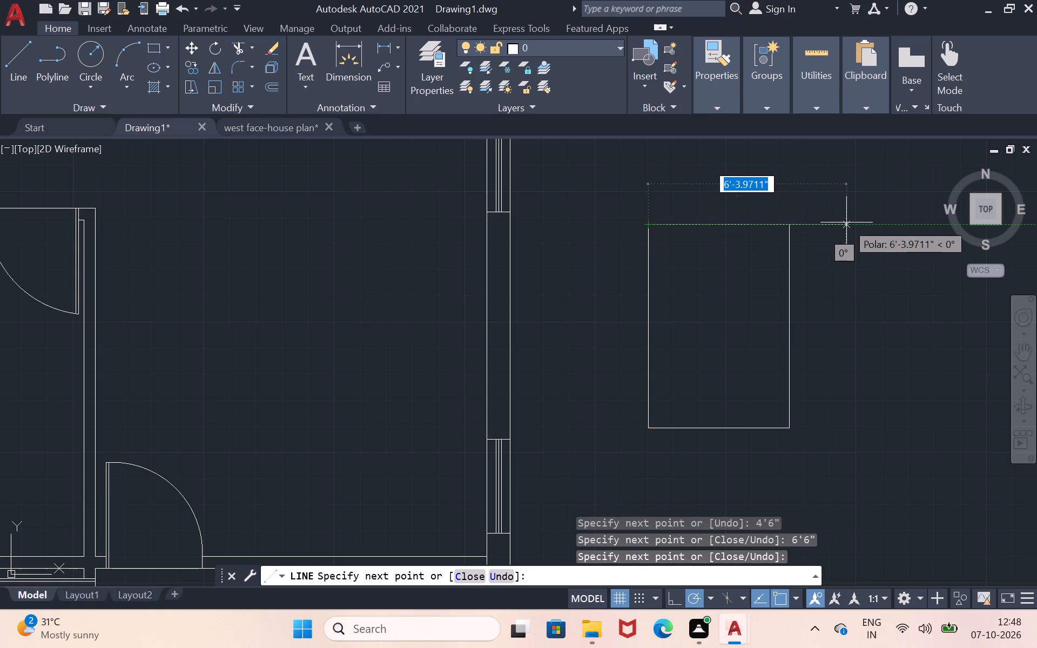
key(Return)
Draw a 4'6" horizontal line across the bed outline, just above and parallel to its lower edge.
key(Return)
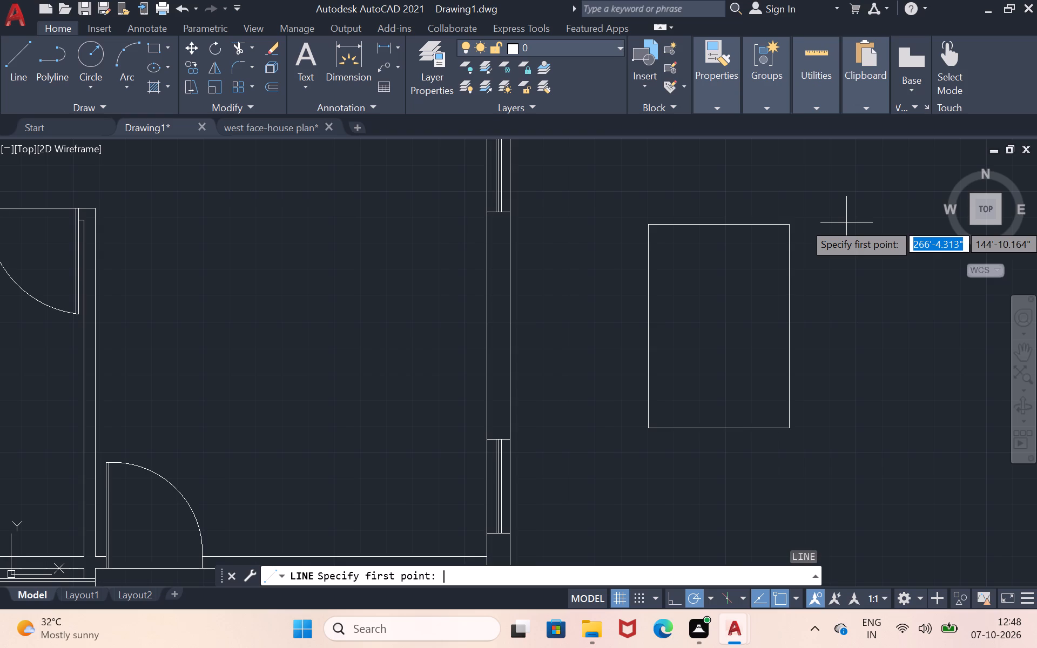
click(2, 71)
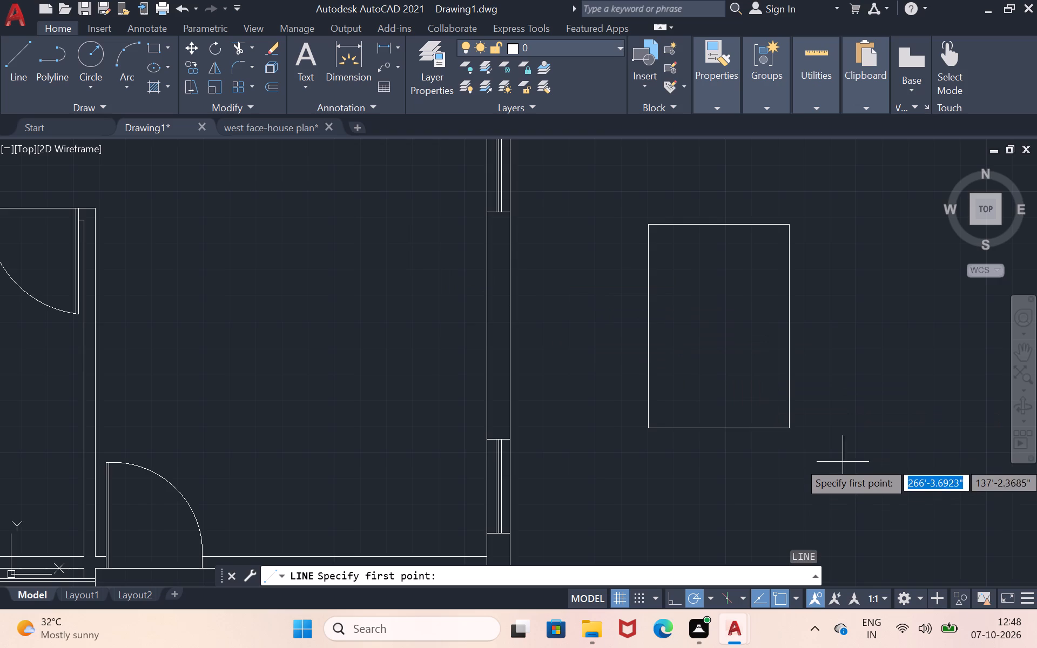
scroll(839, 460, up, 2)
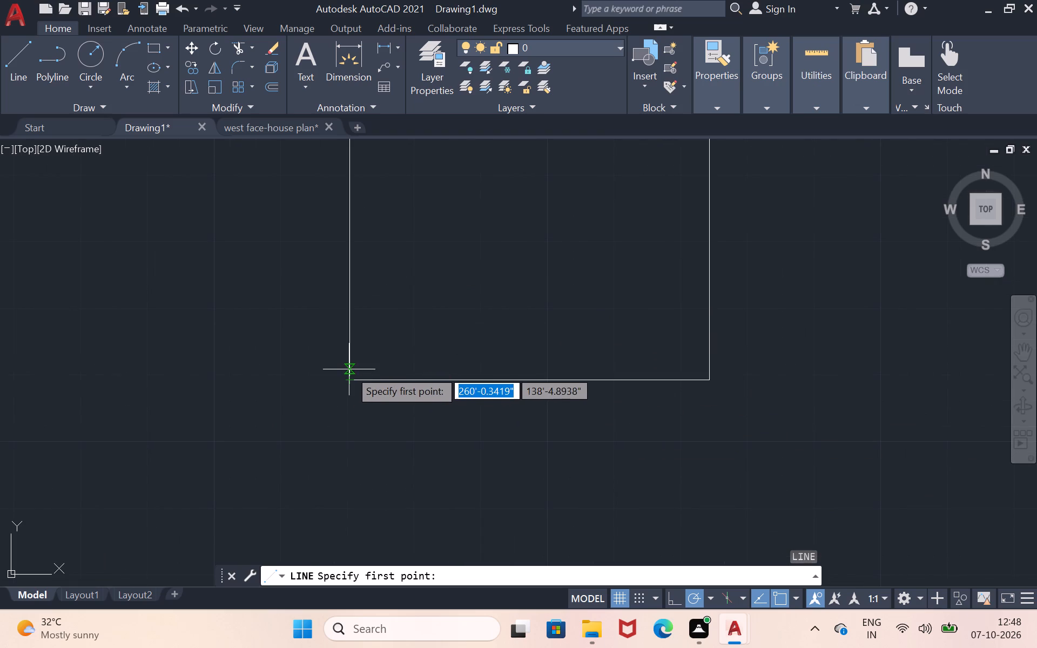
click(349, 369)
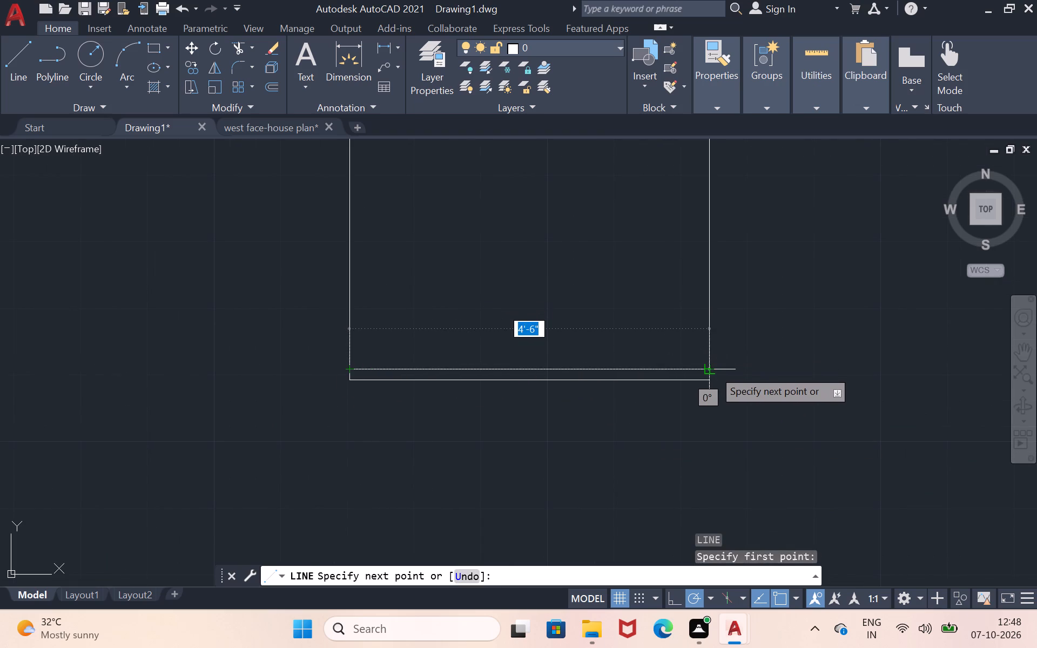
click(713, 369)
key(Return)
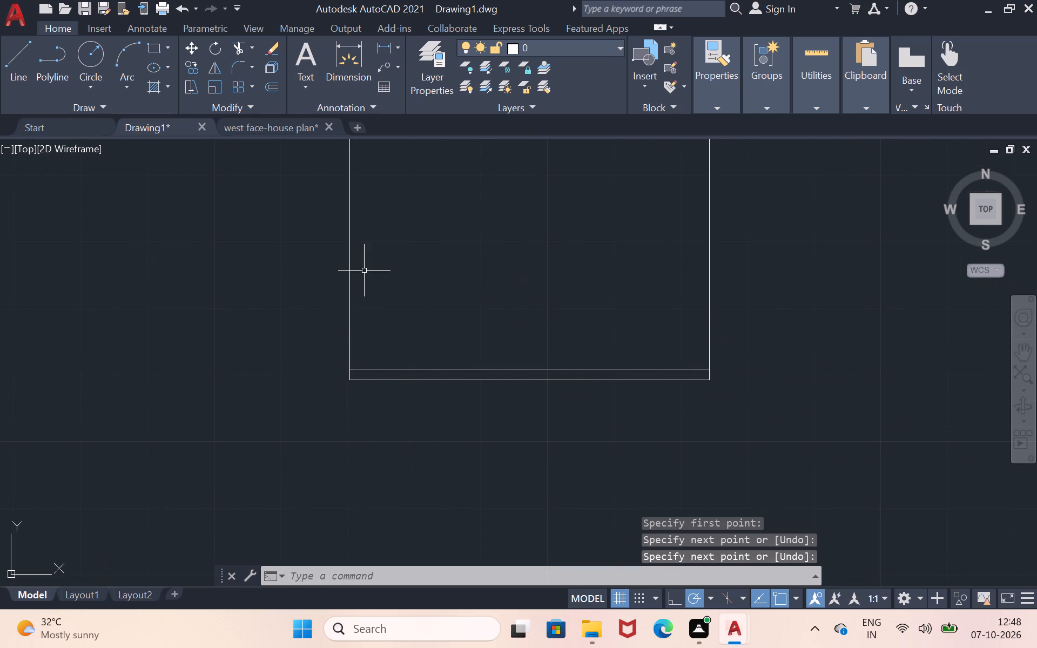
Draw a pillow rectangle about 4'3" by 9" inside the bed, just above the horizontal line near its lower edge.
click(152, 52)
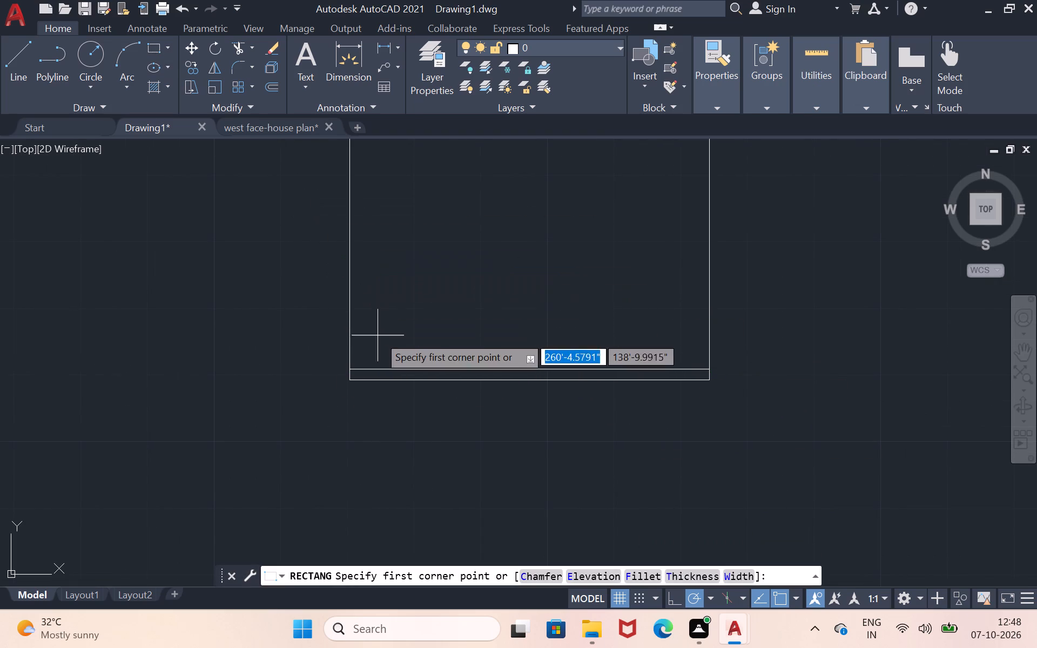
click(359, 360)
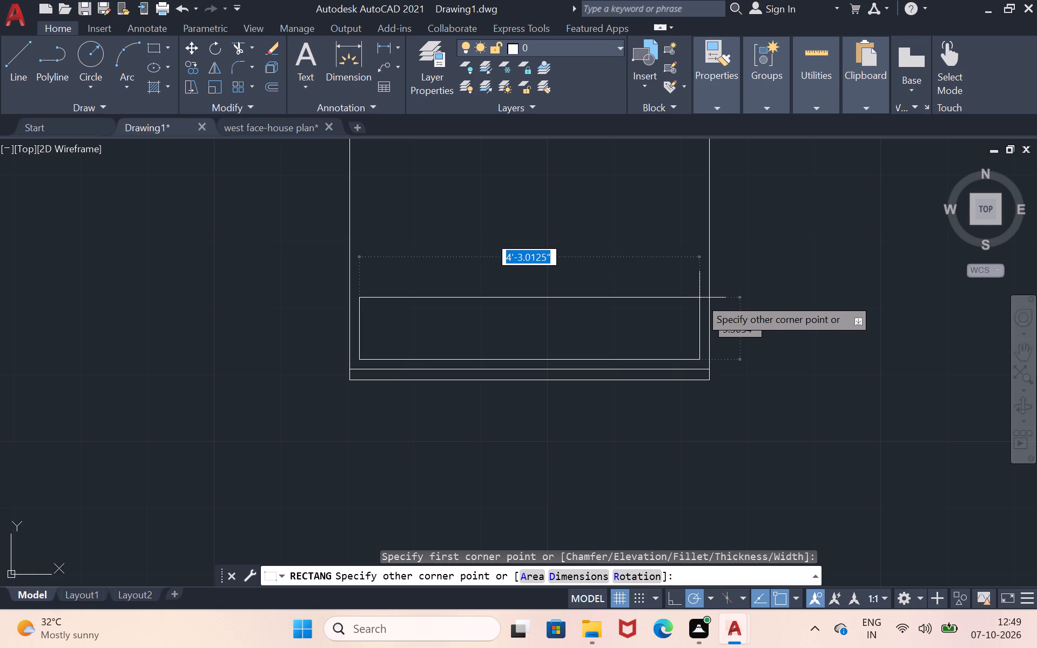
click(699, 298)
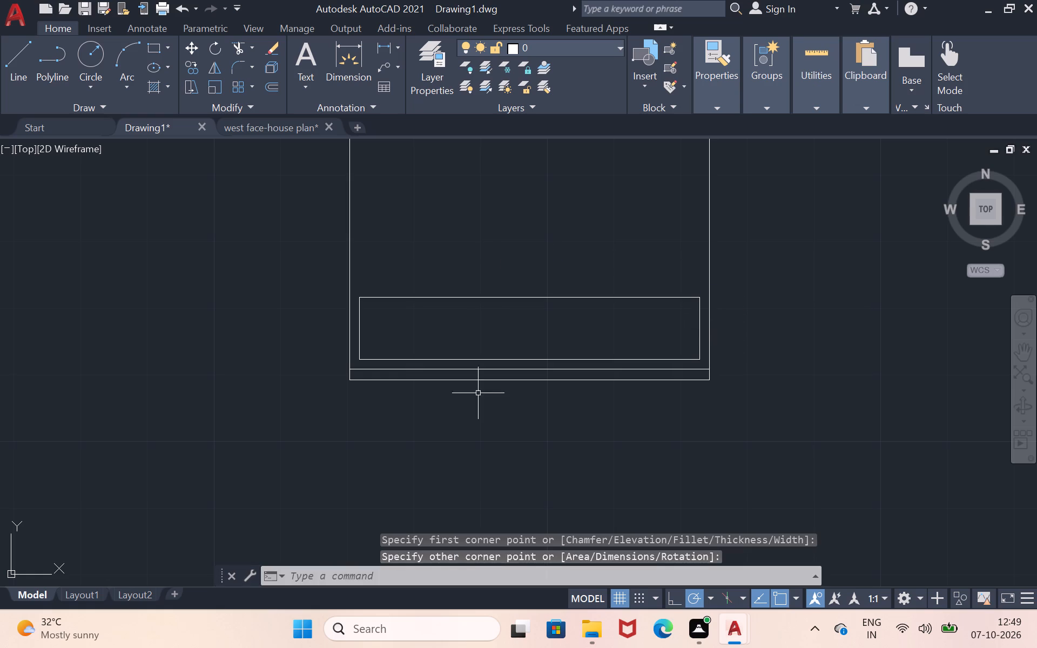
Draw a horizontal line across the full width of the bed, just above the pillow rectangle.
click(6, 82)
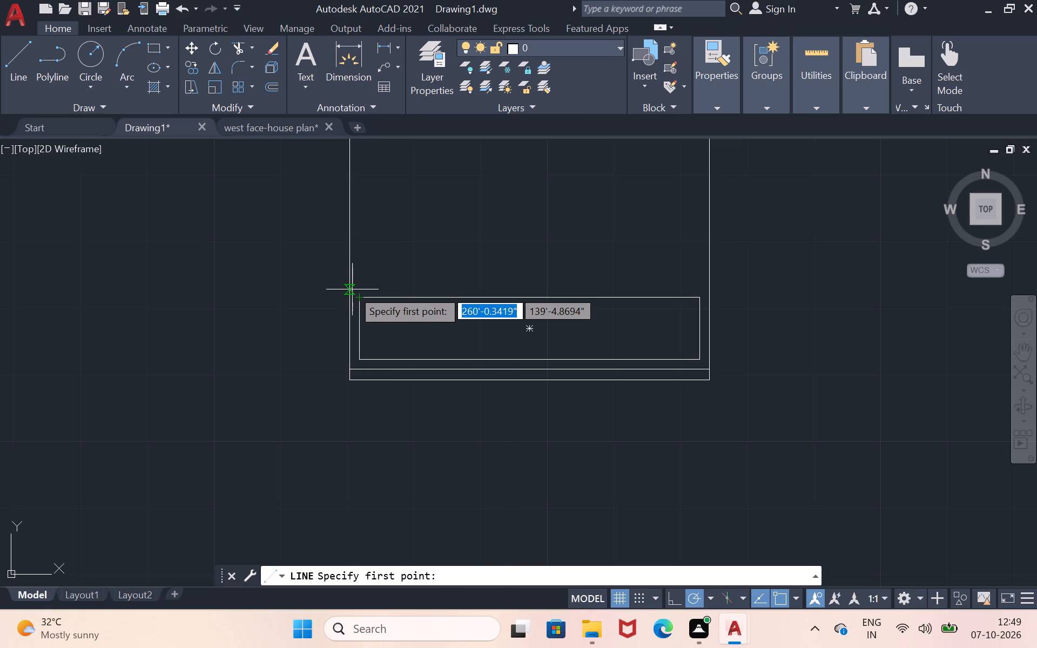
scroll(342, 291, up, 1)
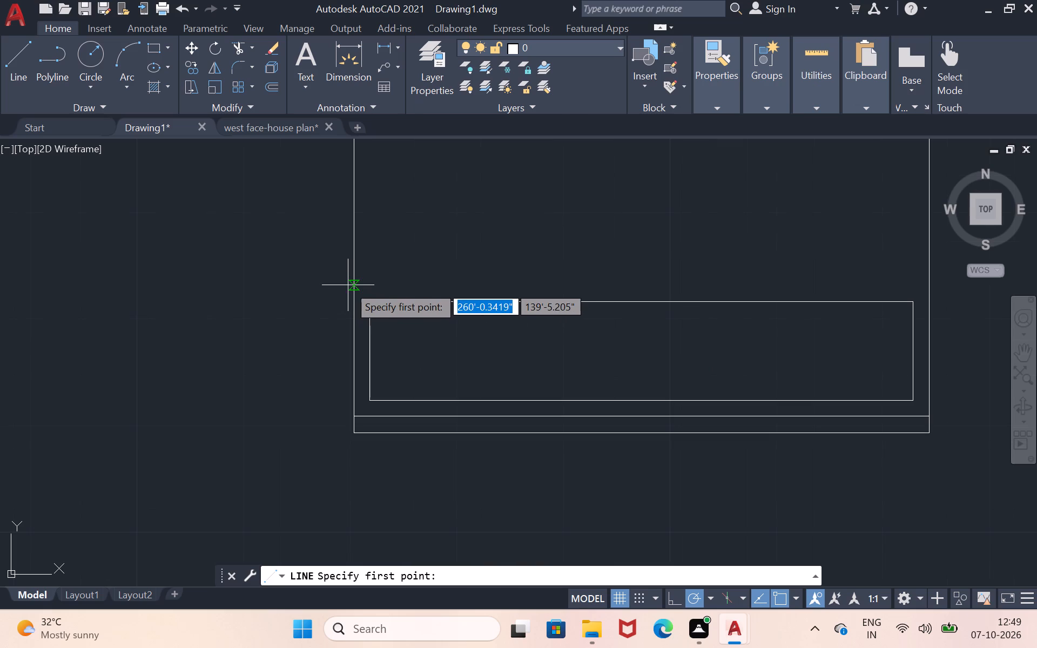
click(353, 291)
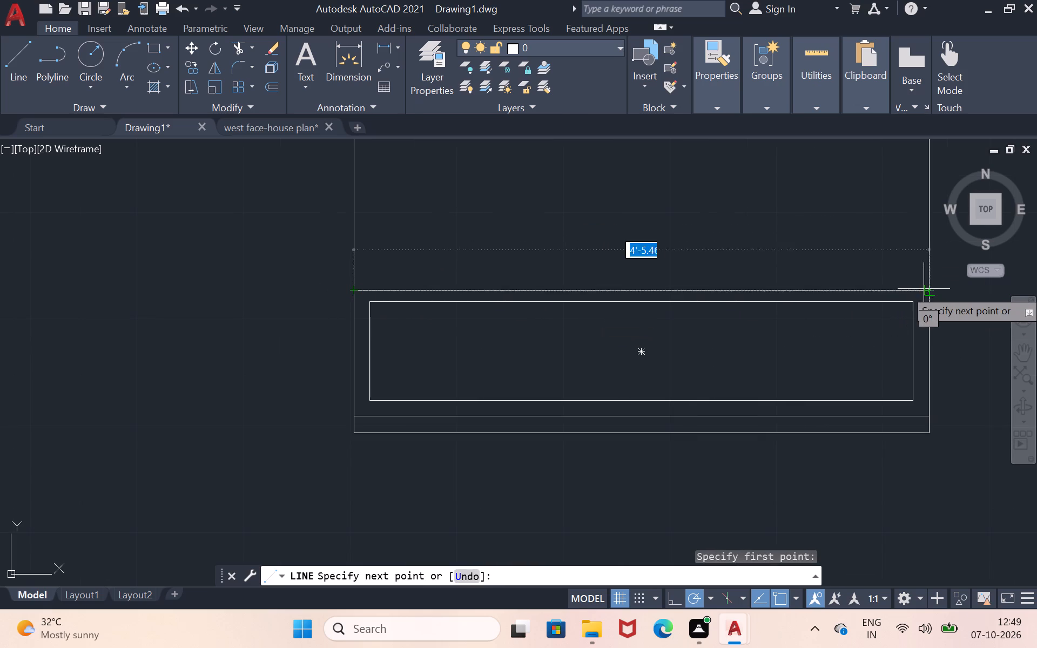
click(933, 289)
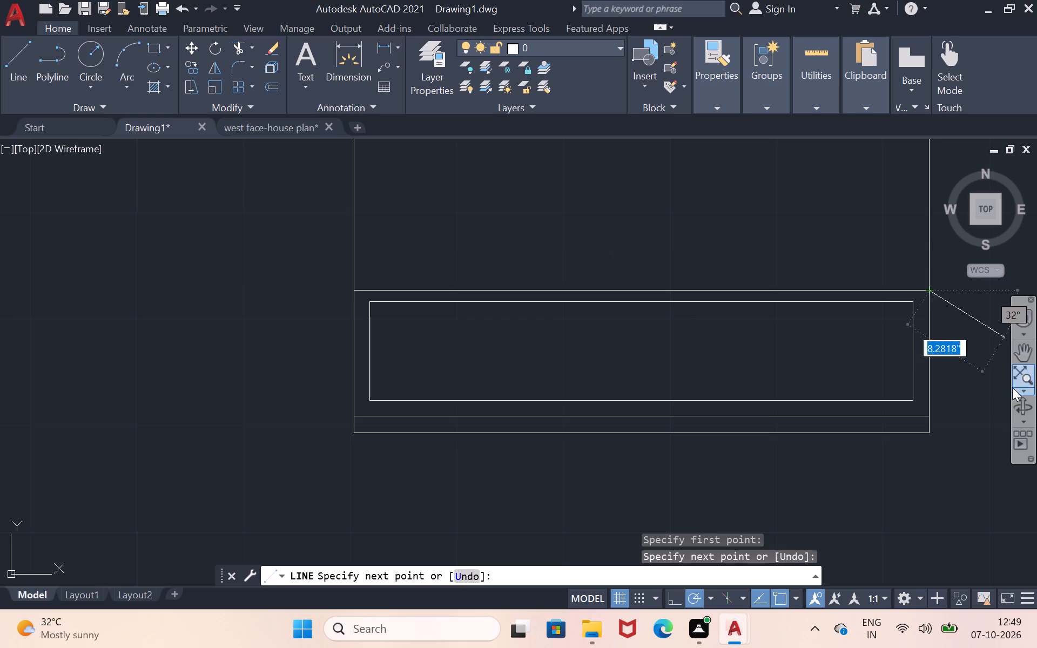
key(Return)
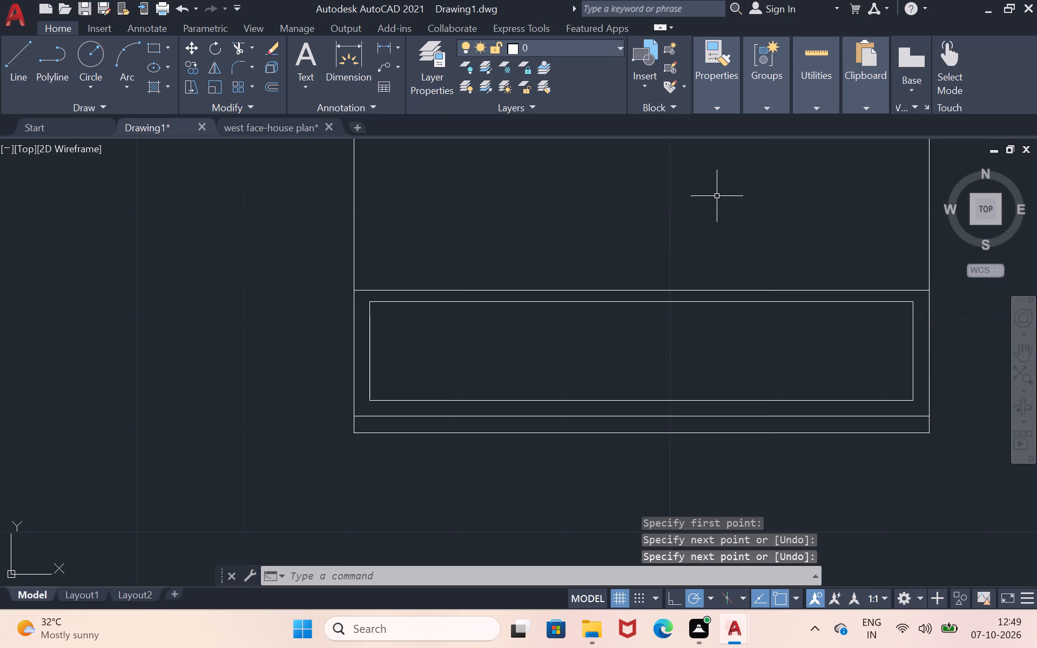
Draw a vertical line through the middle of the pillow rectangle, from its bottom edge to its top edge.
scroll(713, 199, down, 1)
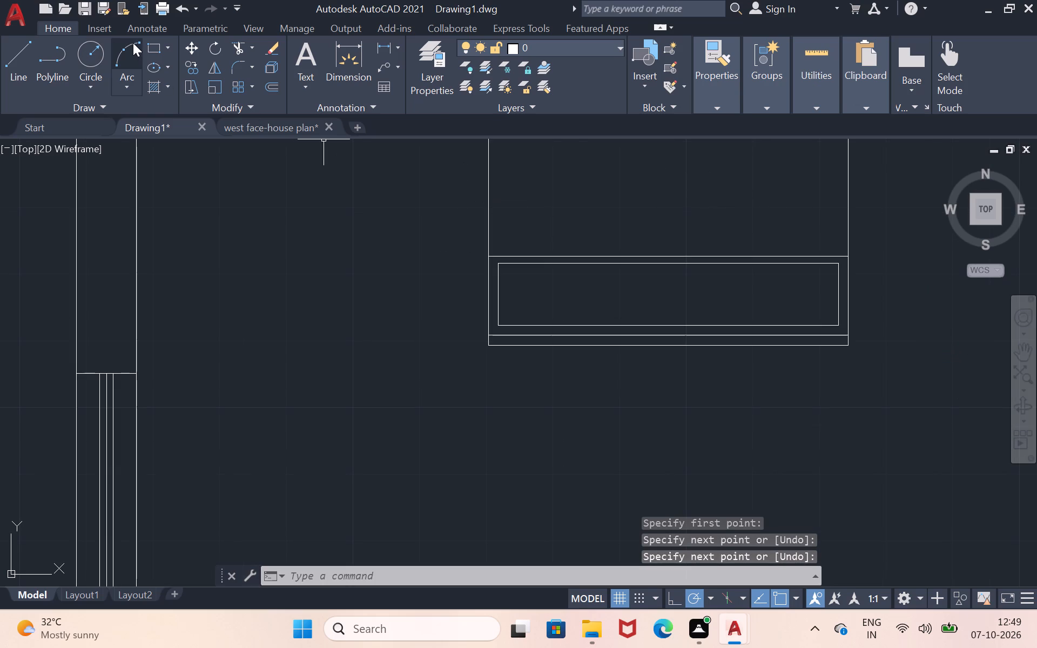
click(9, 73)
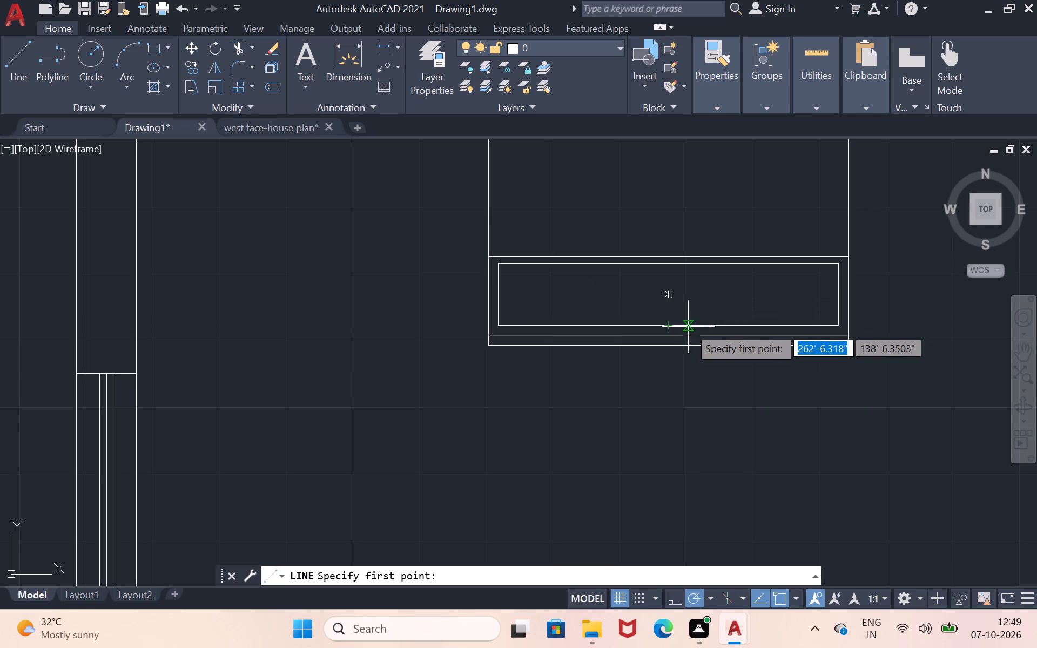
click(671, 327)
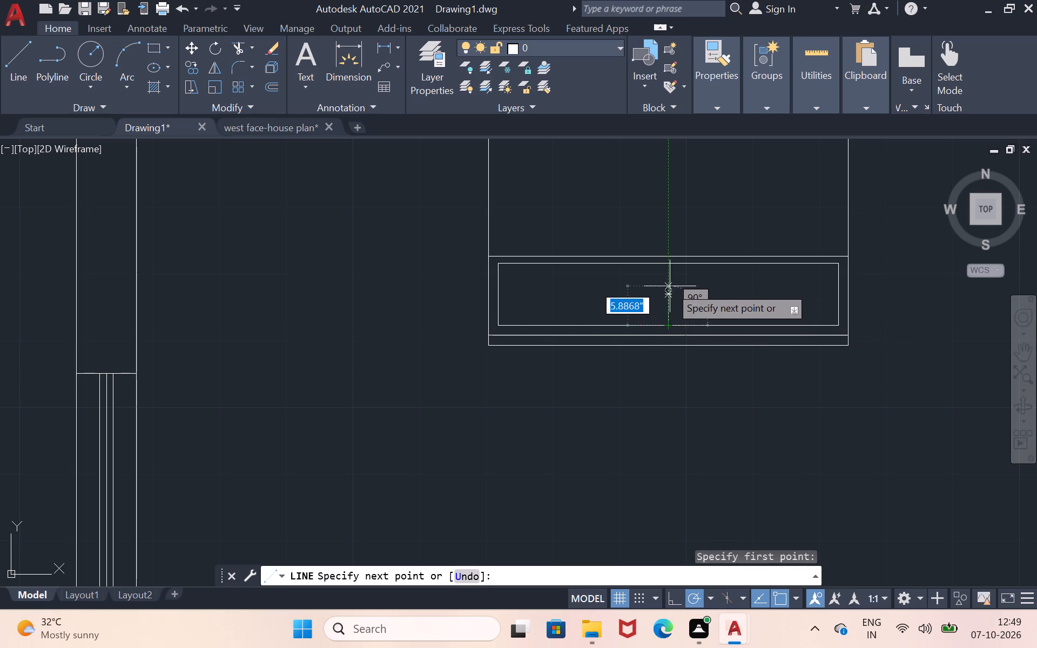
click(666, 263)
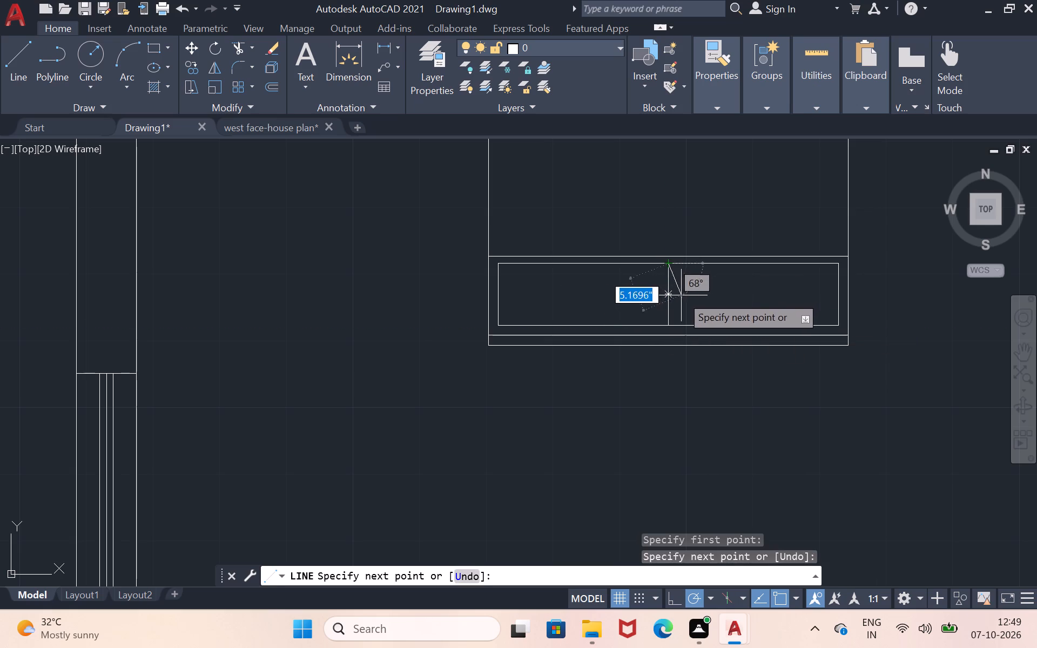
key(Return)
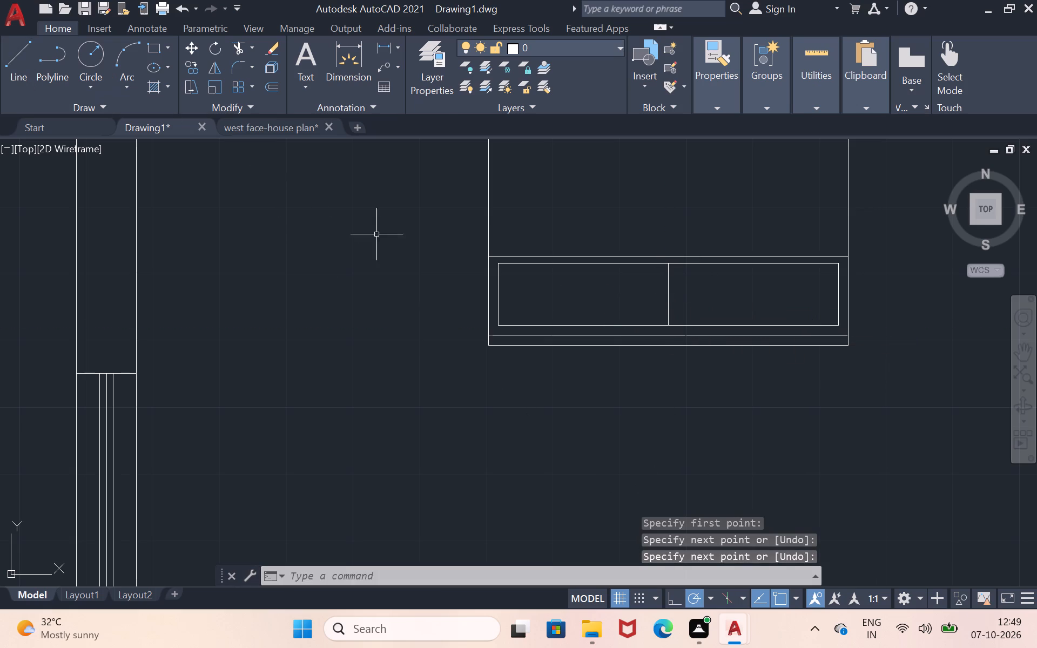
Offset the pillow rectangle's vertical centre line 2" to both sides.
key(o)
key(Return)
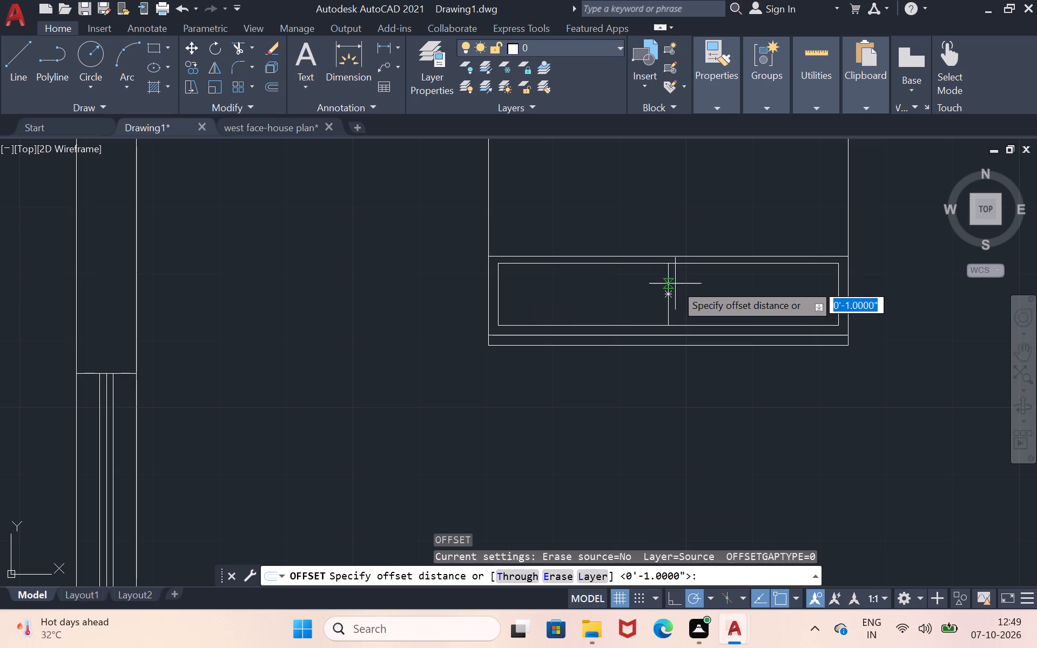
click(666, 291)
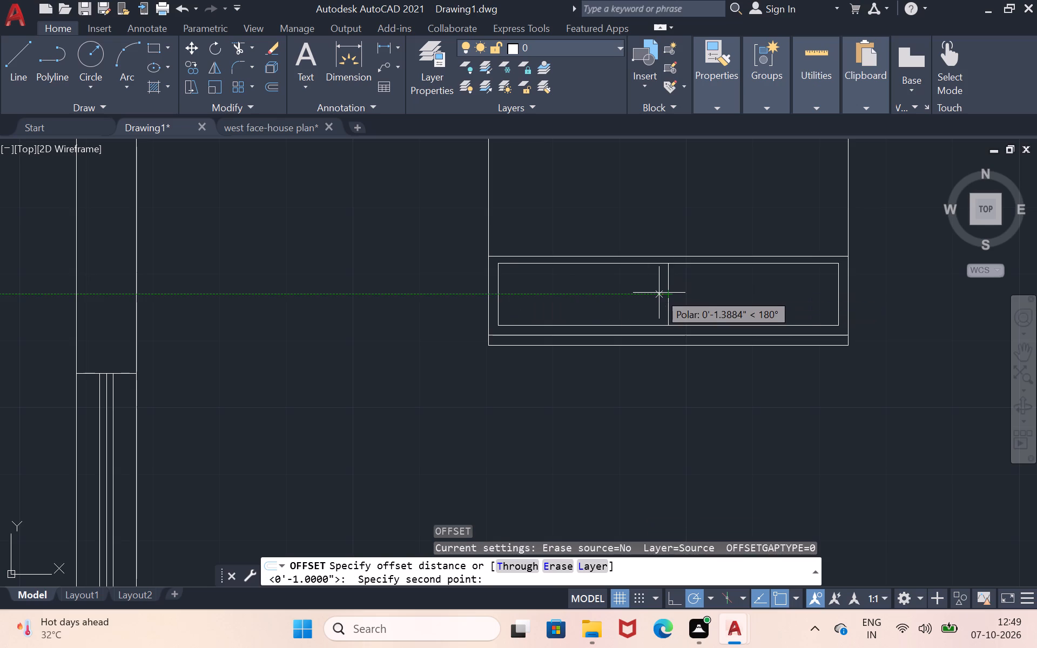
key(1)
key(BackSpace)
key(2)
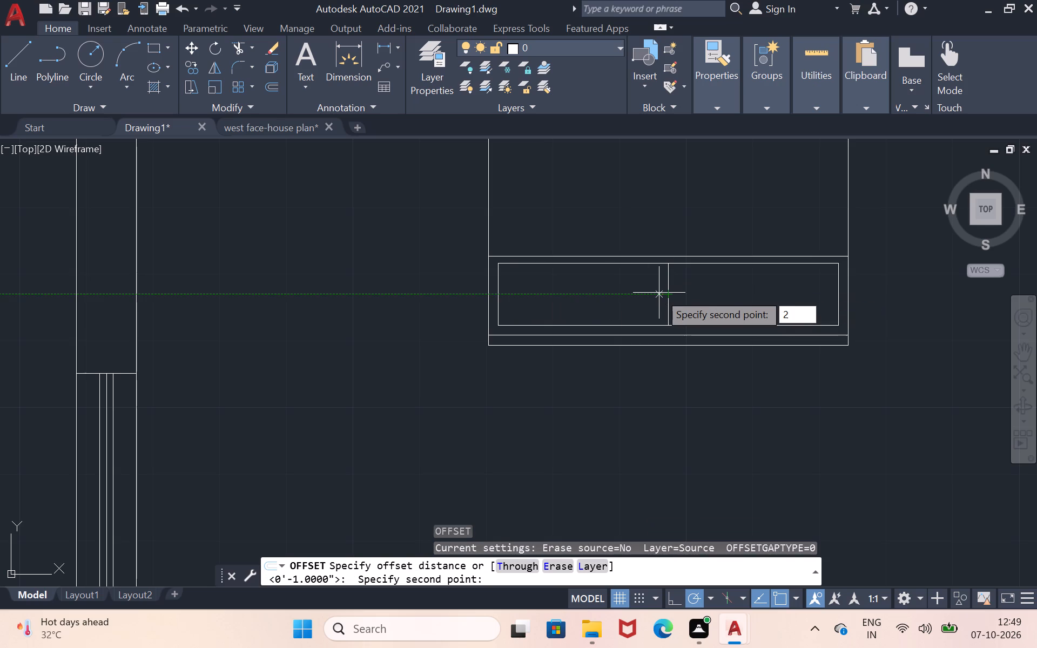
key(shift+quotedbl)
key(Return)
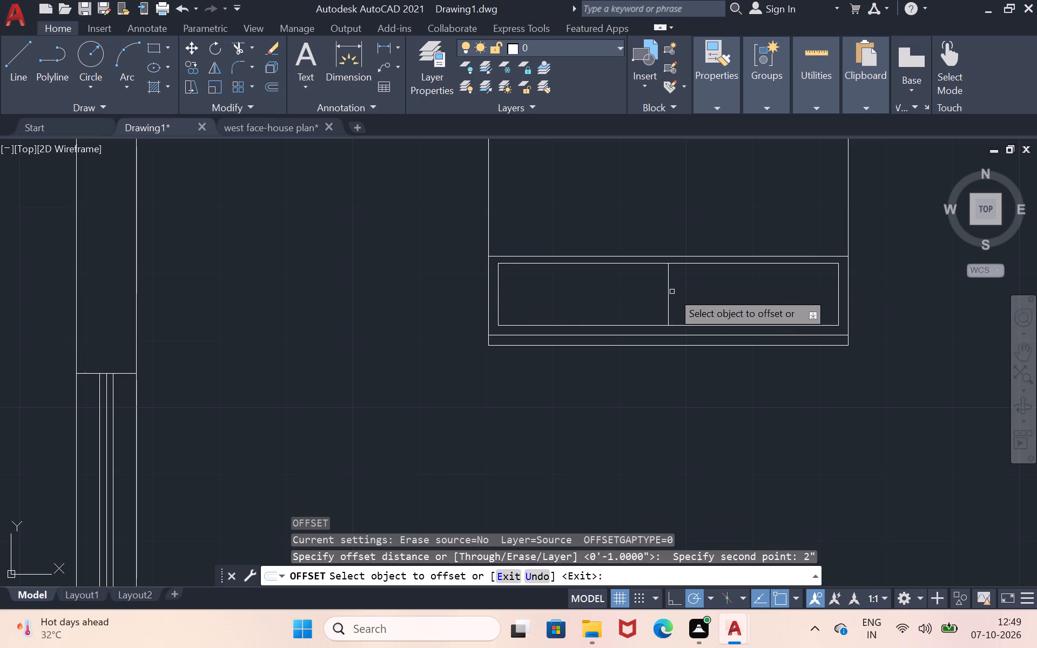
click(669, 292)
click(654, 298)
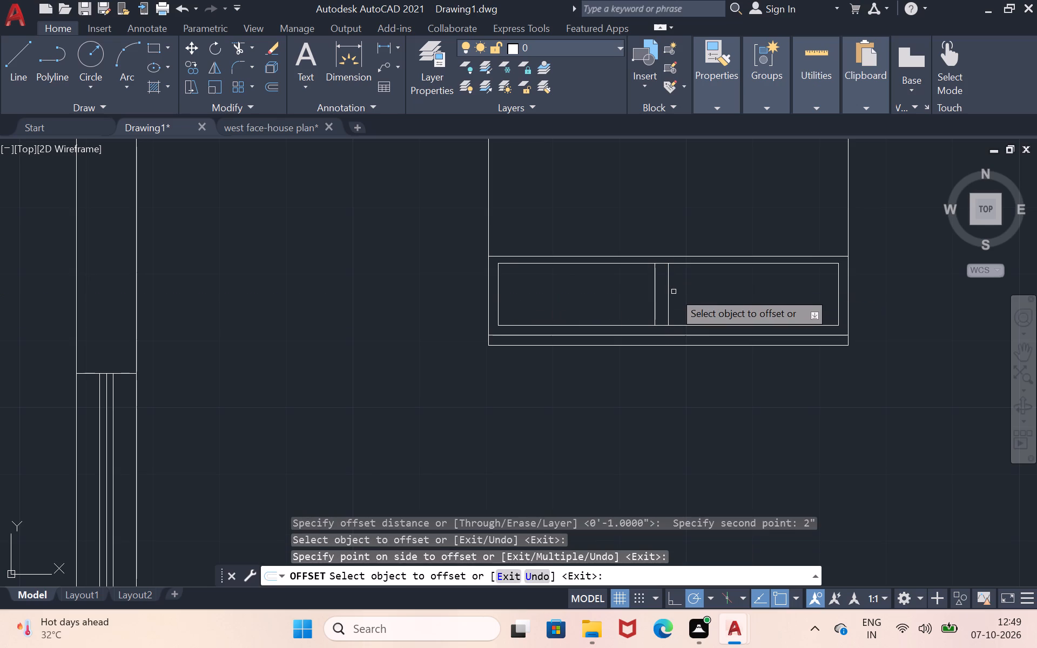
click(669, 294)
click(718, 292)
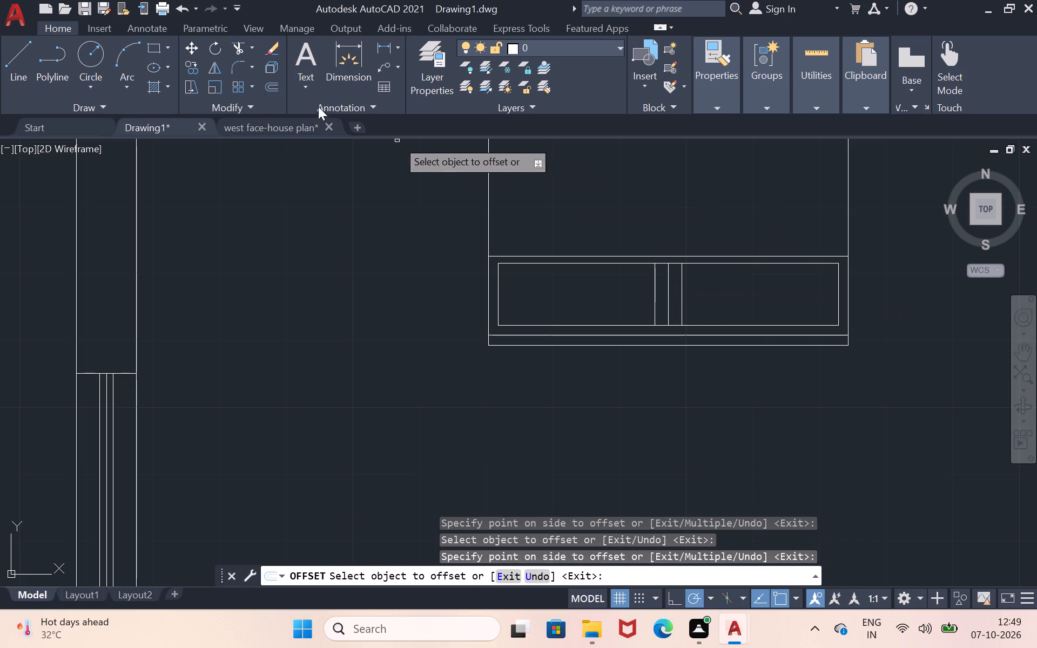
Trim away the original centre line between the two offset lines in the pillow rectangle.
click(240, 48)
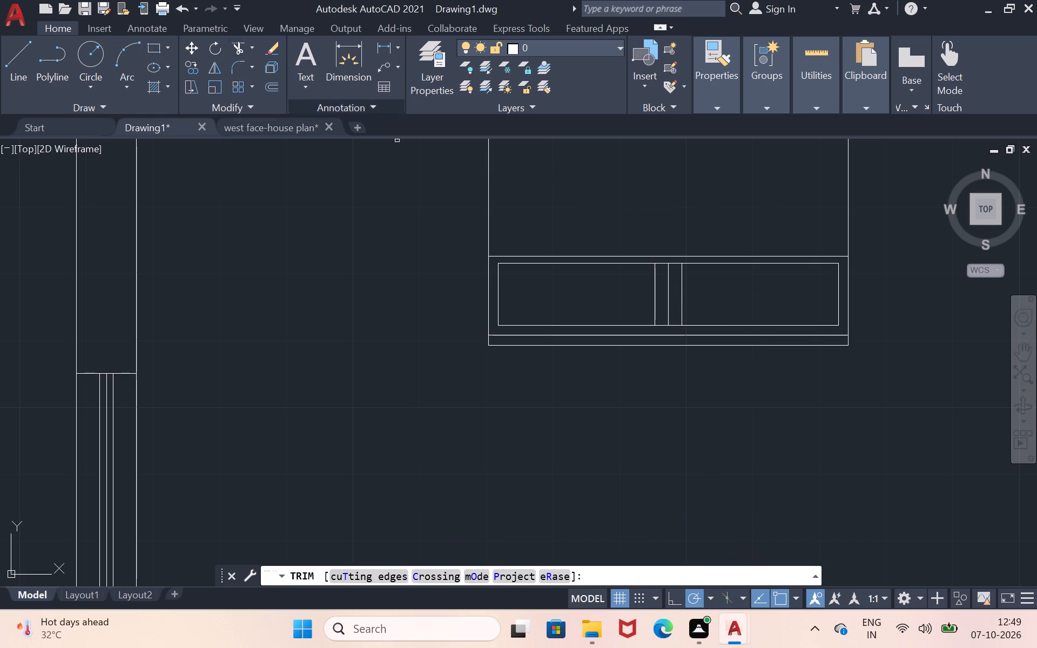
click(666, 298)
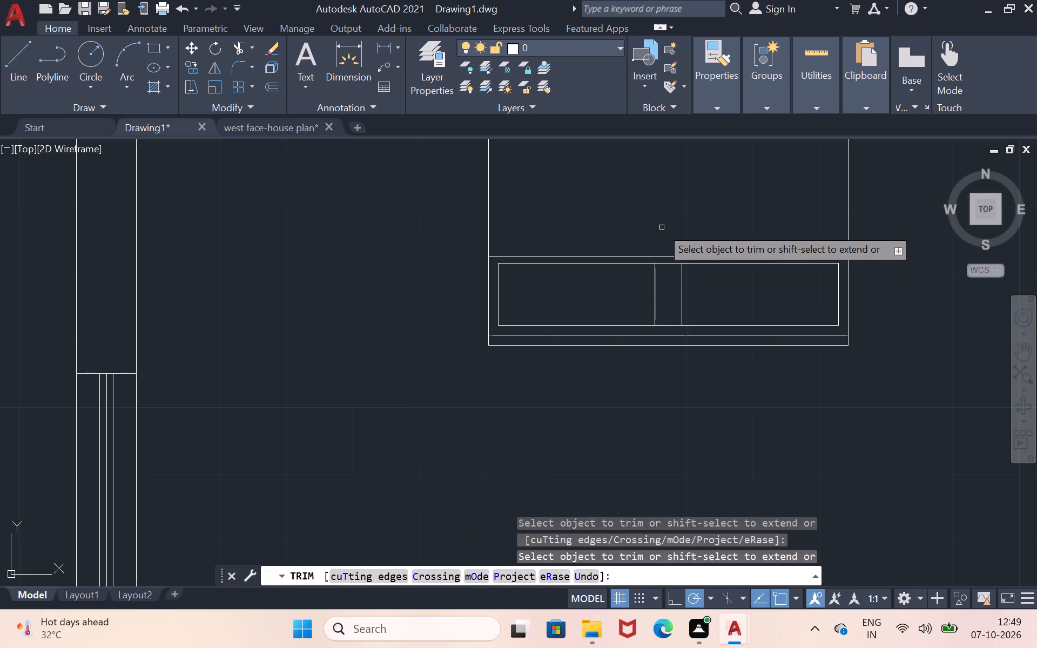
Draw a diagonal line about 3'7" long from the midpoint of the line above the pillows, rising at about 56° toward the bed's east edge.
scroll(659, 227, down, 2)
click(1025, 349)
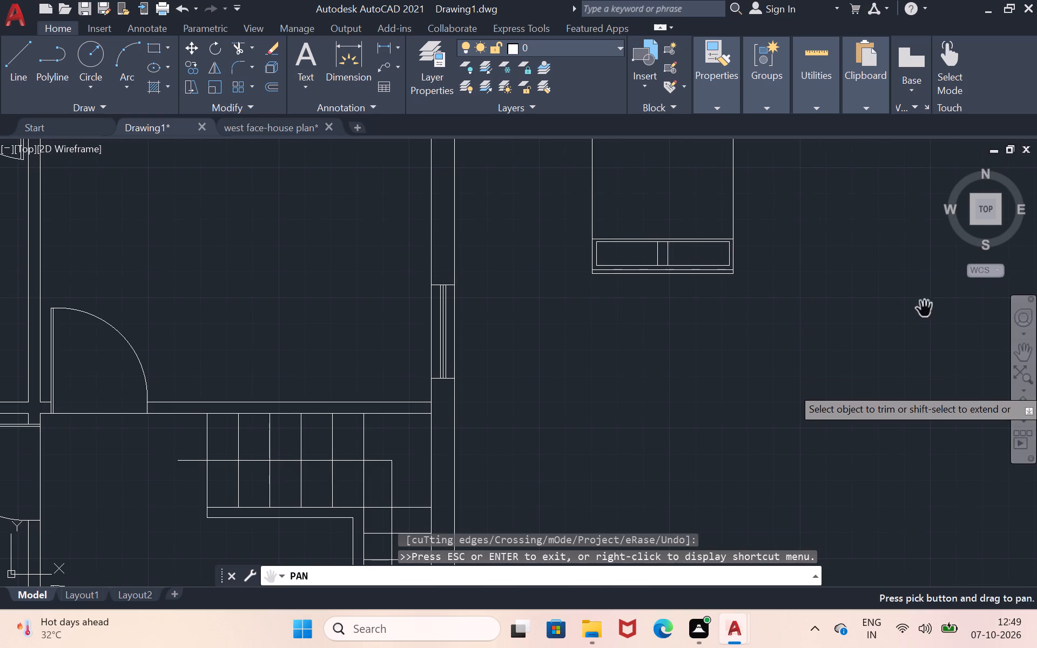
drag(812, 281, 795, 336)
drag(752, 173, 711, 207)
scroll(709, 206, up, 2)
scroll(709, 206, down, 1)
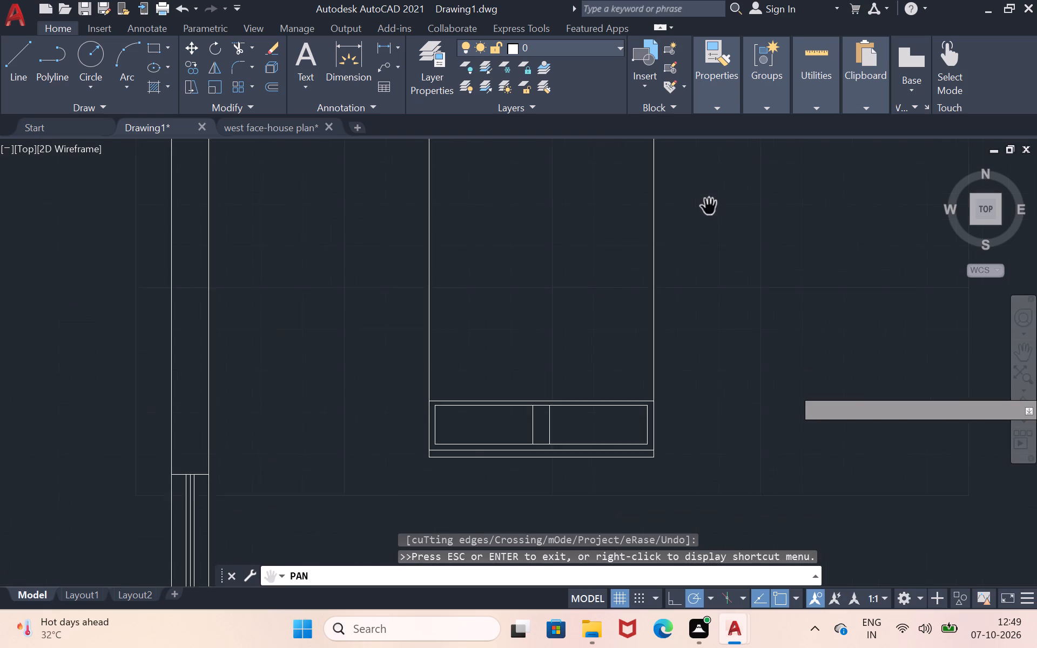
scroll(709, 206, down, 4)
scroll(677, 206, up, 3)
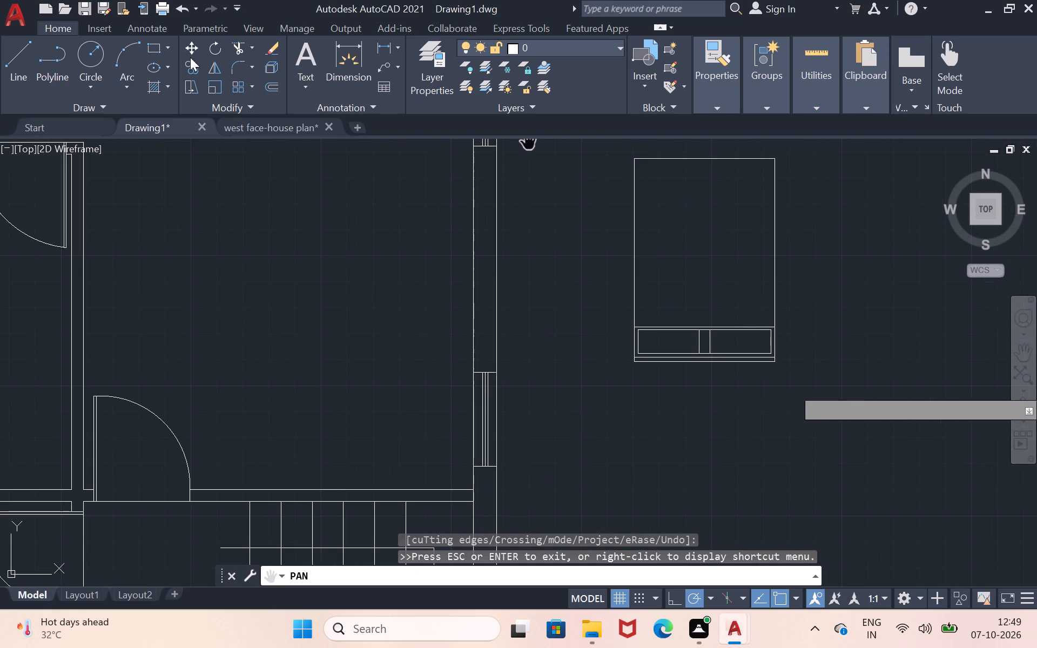
click(18, 64)
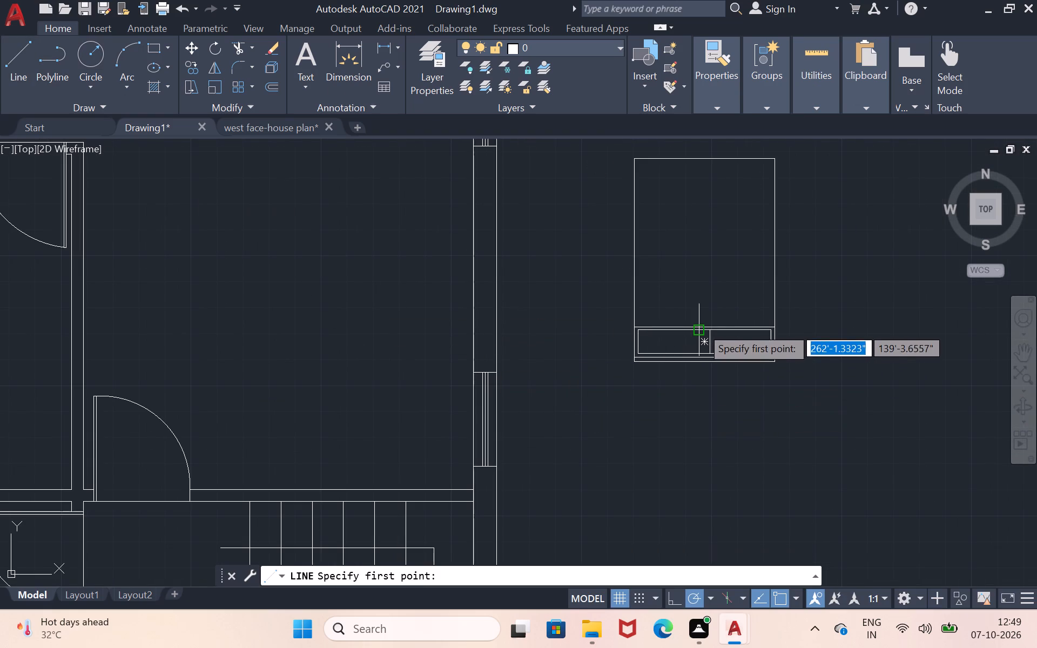
scroll(701, 329, up, 2)
click(710, 323)
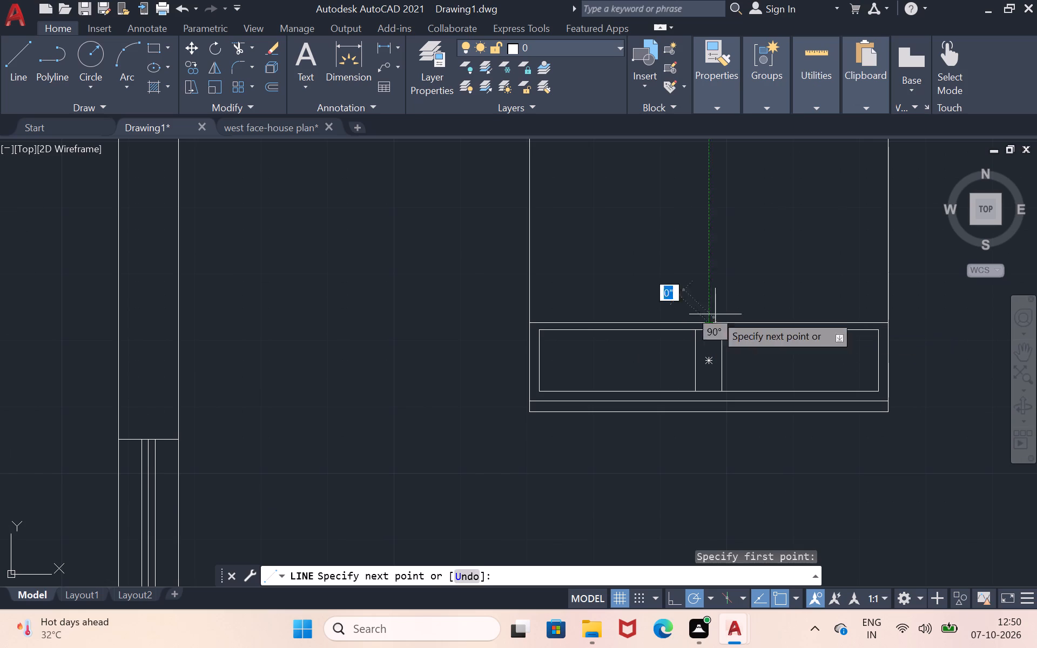
scroll(849, 156, down, 2)
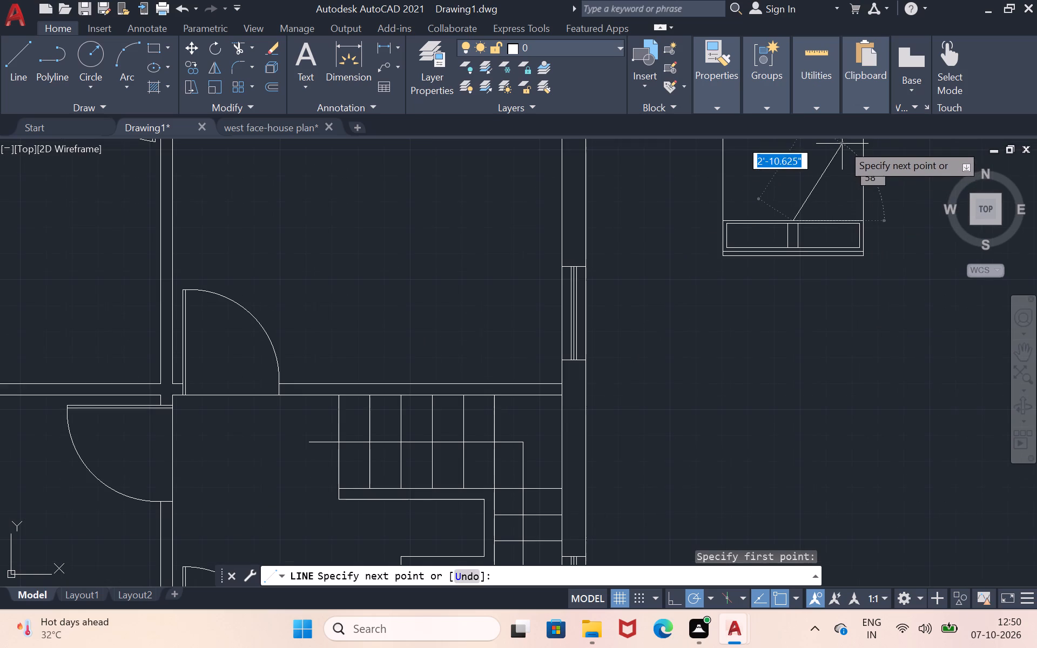
scroll(841, 136, down, 1)
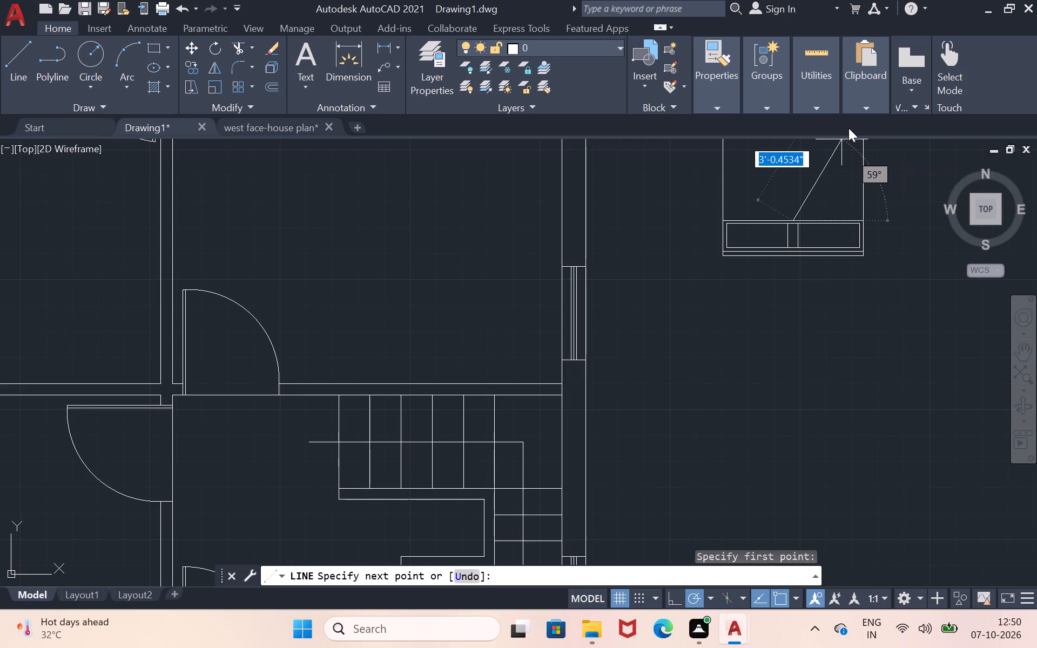
click(1020, 350)
drag(926, 319, 863, 481)
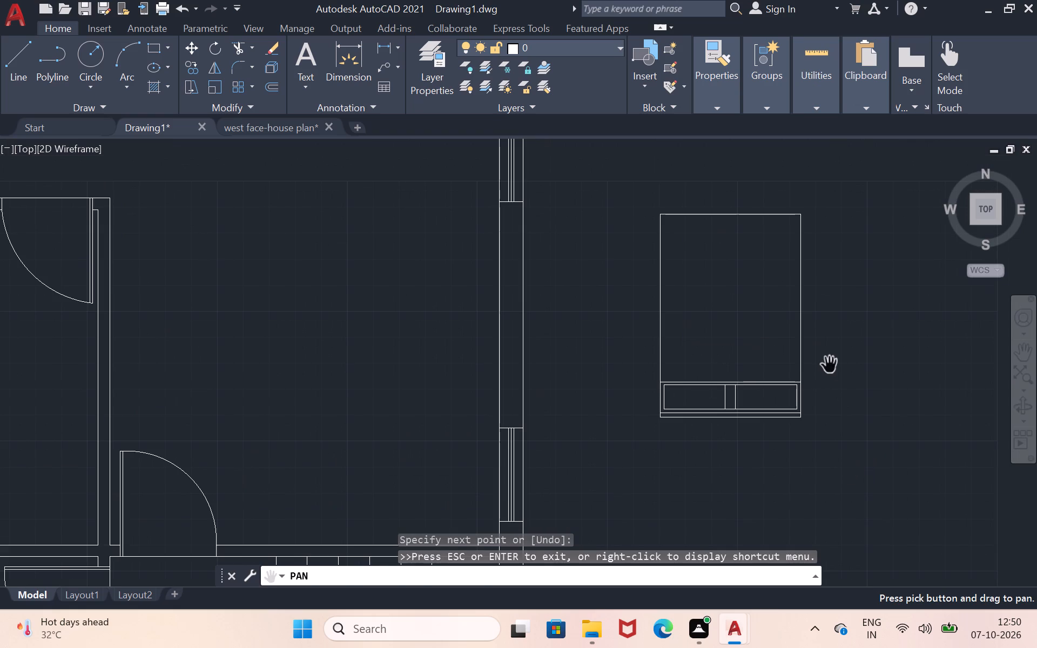
key(Escape)
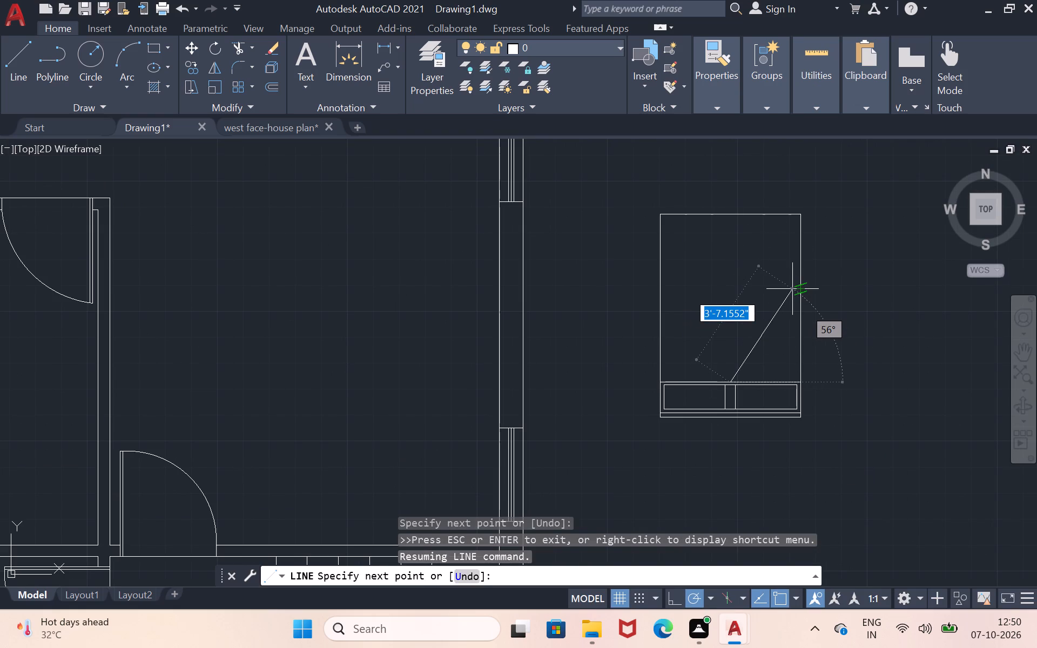
click(792, 292)
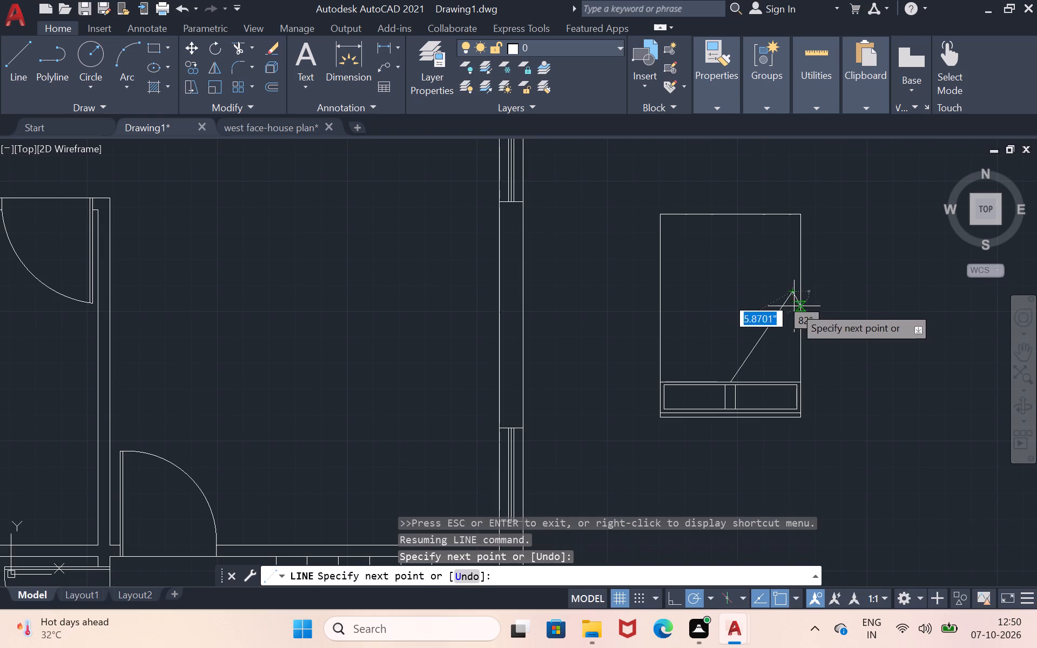
key(Return)
Draw a second, steeper diagonal line from the same midpoint, ending slightly lower and to the west of the first diagonal's upper end.
click(3, 66)
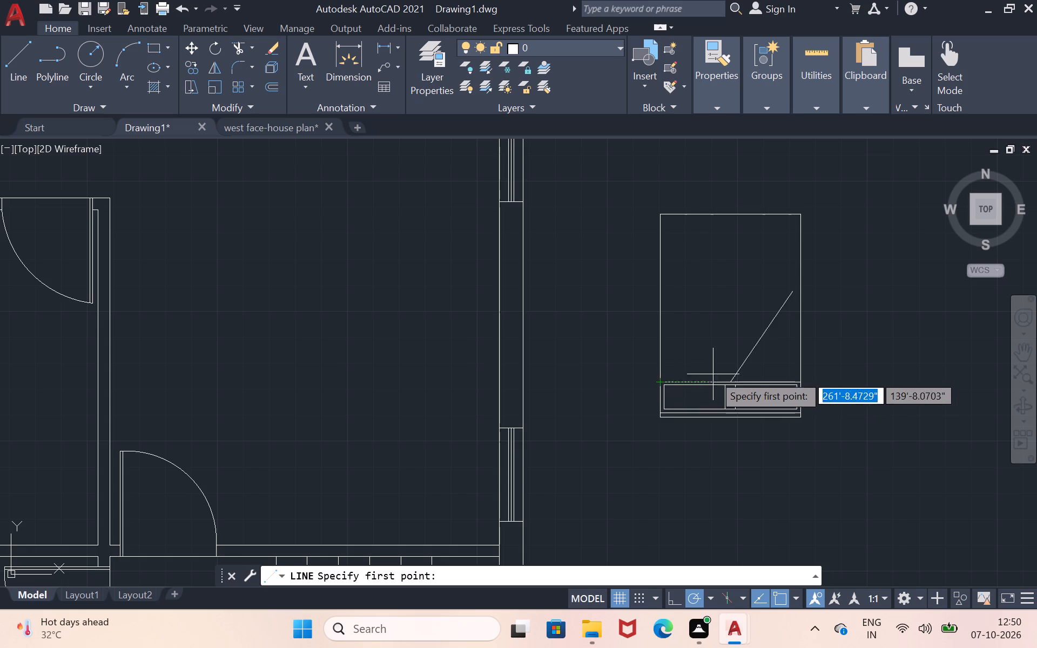
scroll(716, 377, up, 2)
click(750, 392)
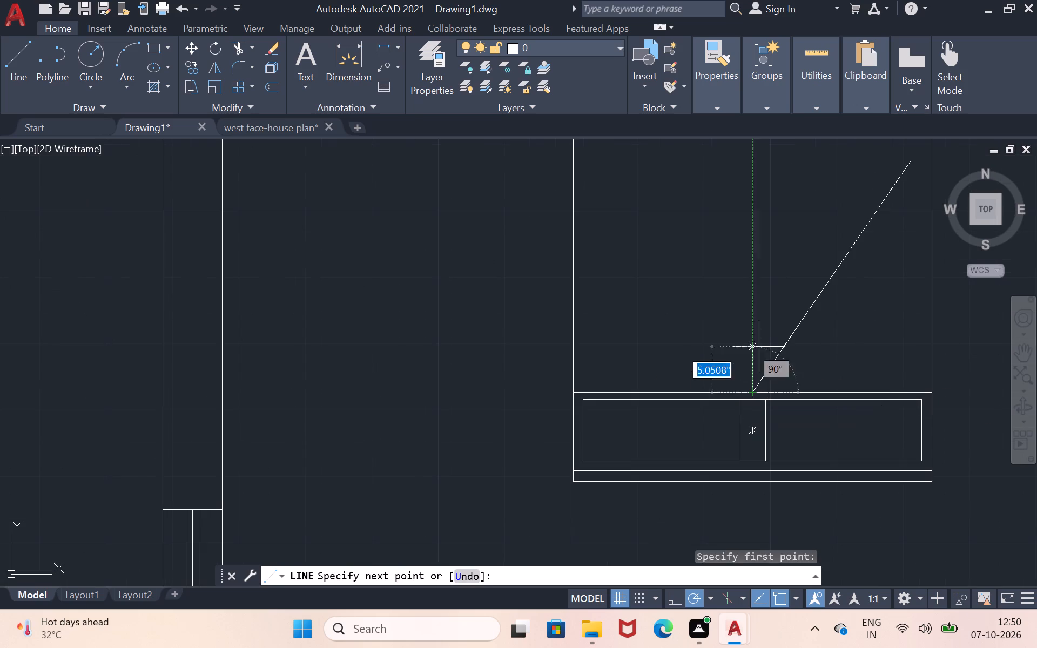
click(824, 176)
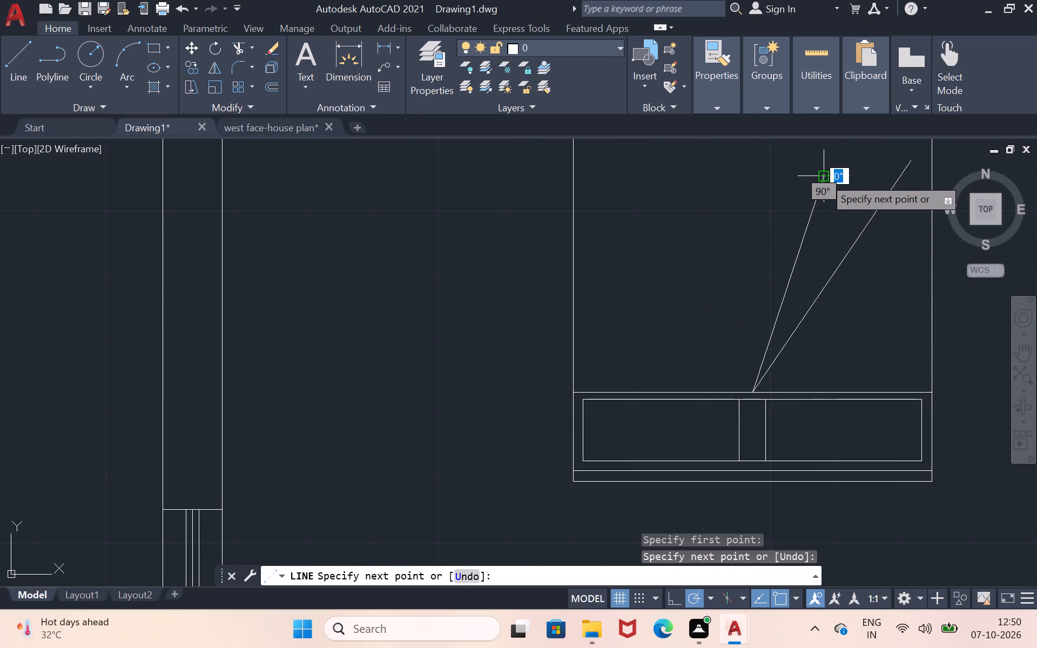
key(Return)
Draw a three-point arc starting at the steeper diagonal's upper end, passing near the other diagonal's upper end and curving back above them.
click(127, 46)
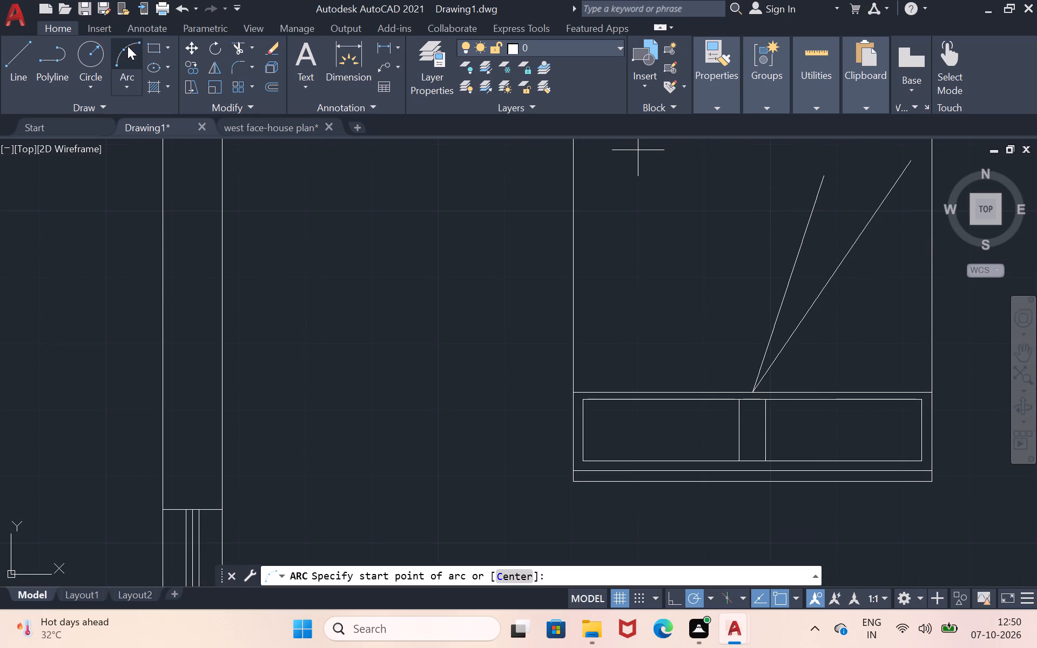
click(823, 175)
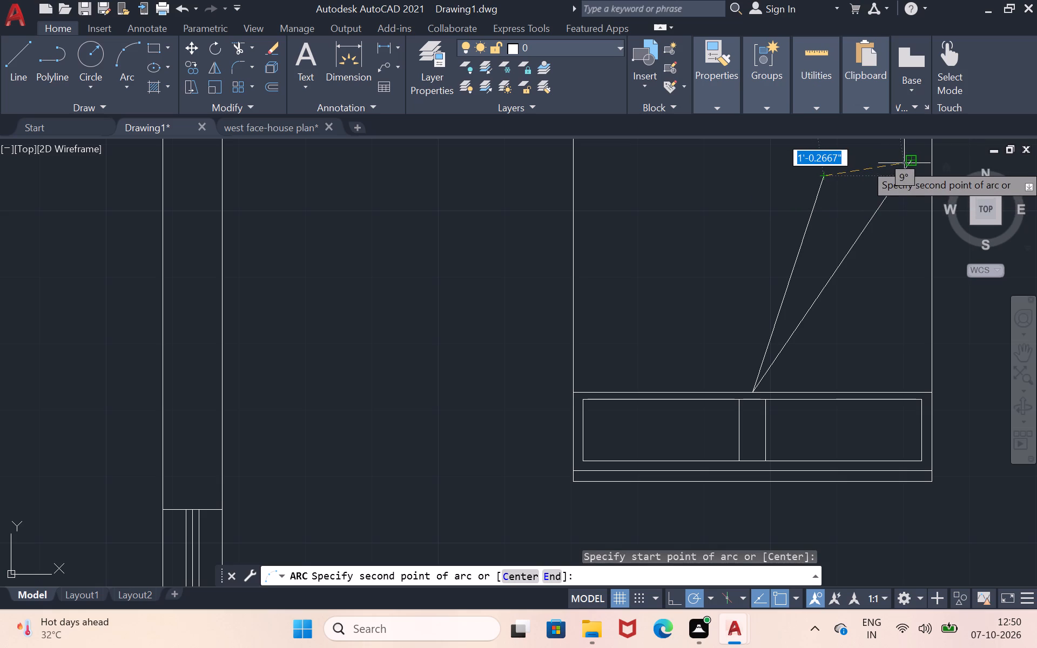
click(904, 163)
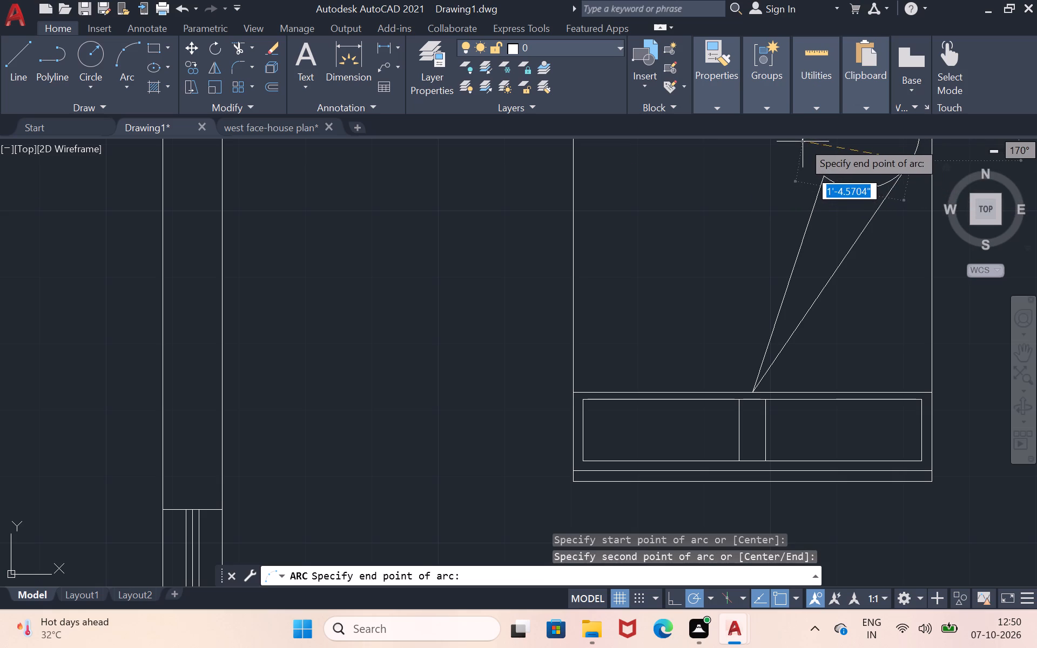
click(803, 141)
Trim away the arc's upper portion, keeping only the shallow curve between the two diagonals' upper ends.
scroll(865, 242, down, 2)
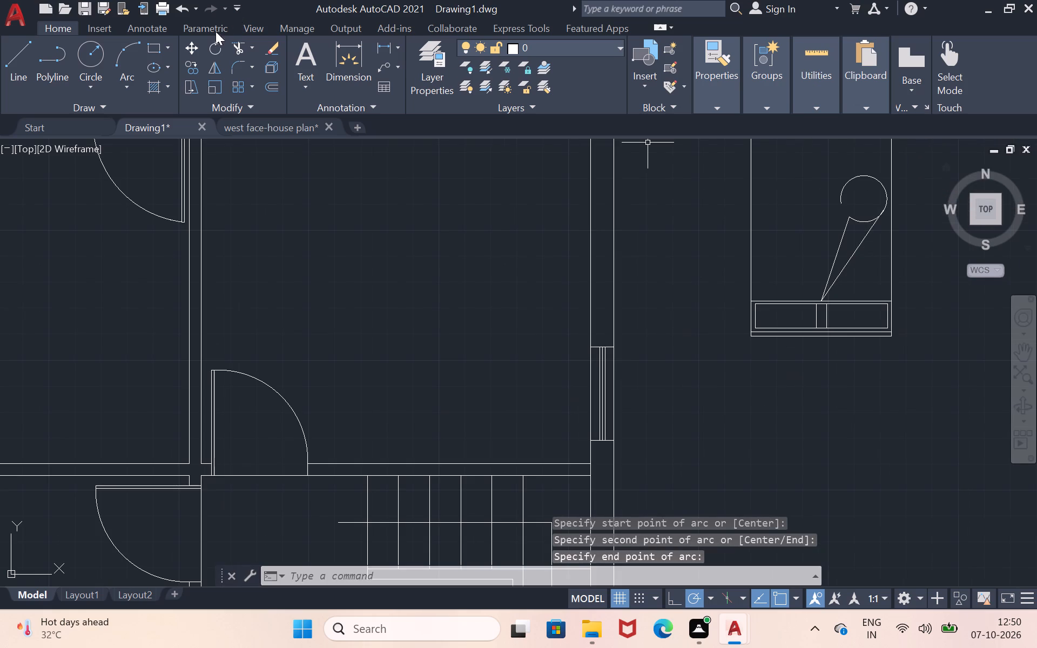
click(231, 46)
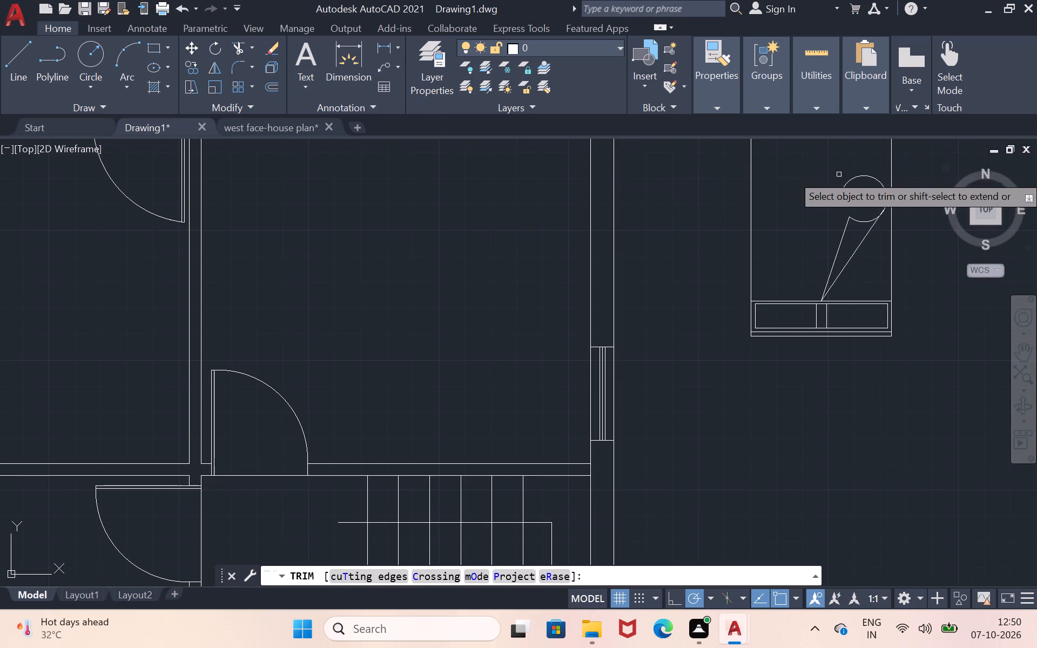
drag(858, 173, 860, 191)
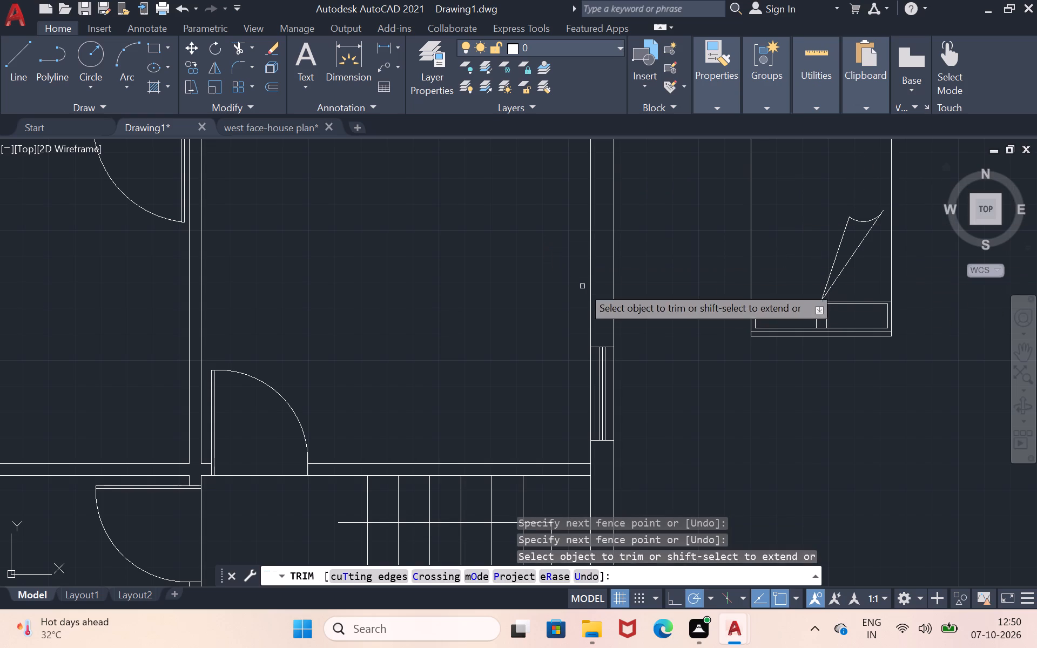
key(Return)
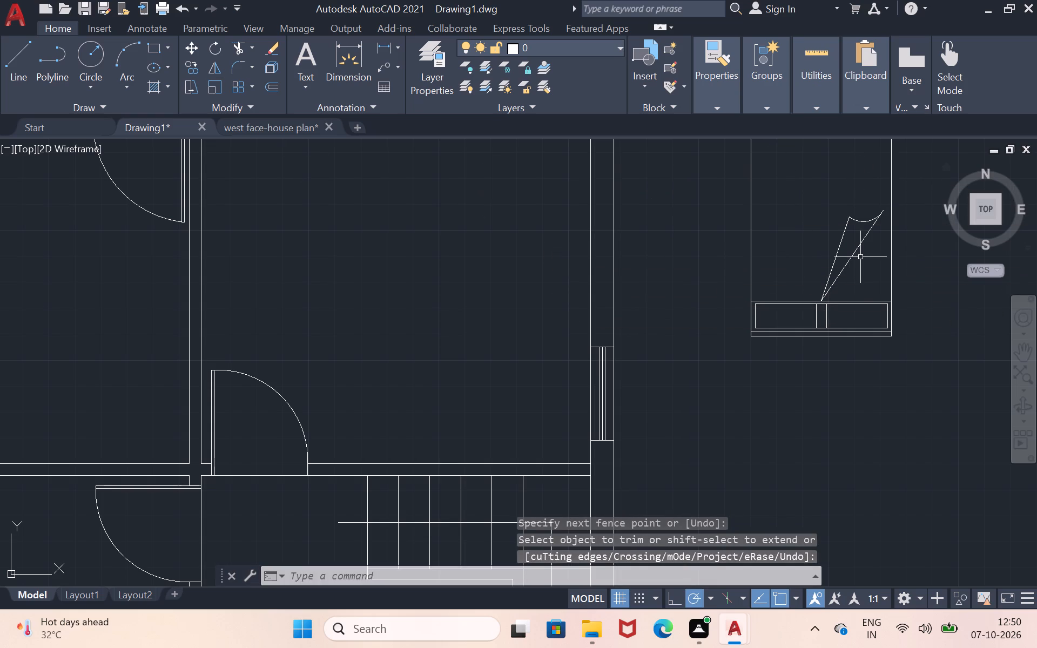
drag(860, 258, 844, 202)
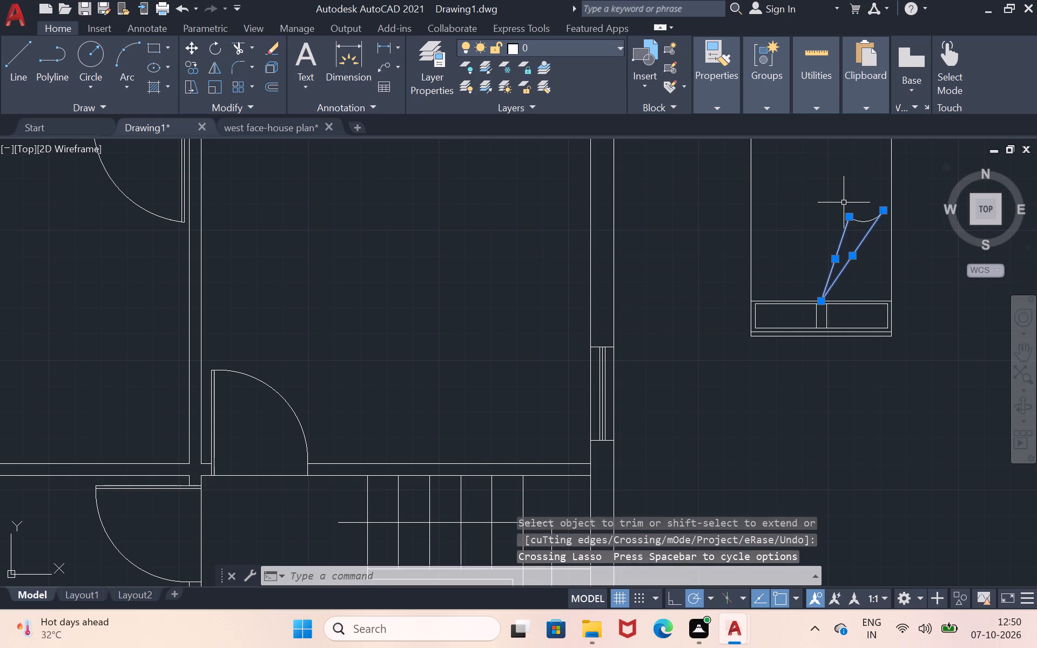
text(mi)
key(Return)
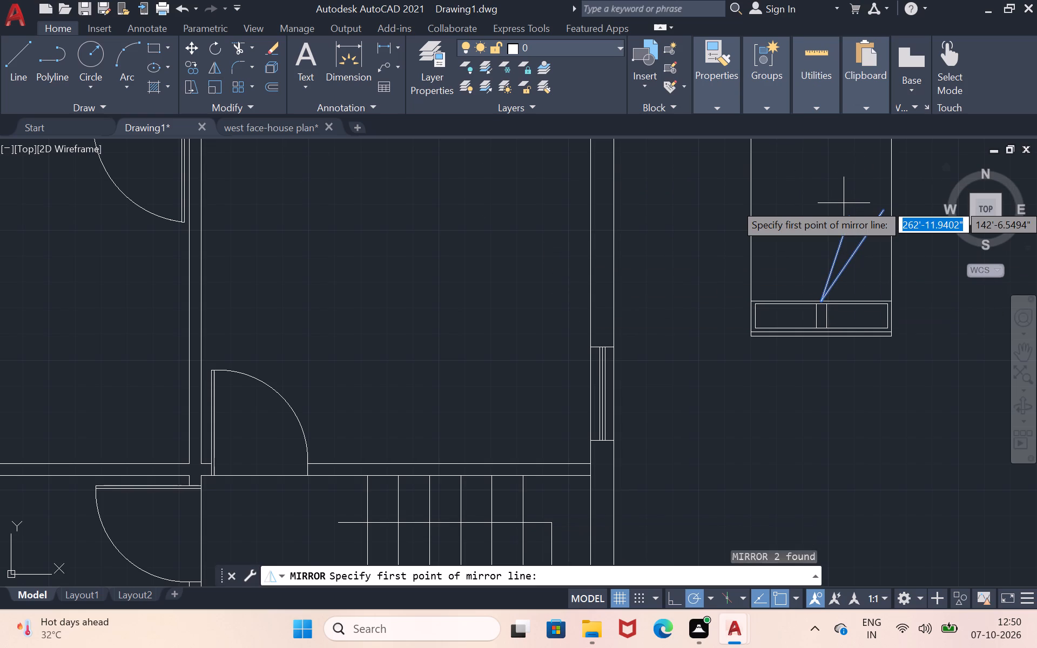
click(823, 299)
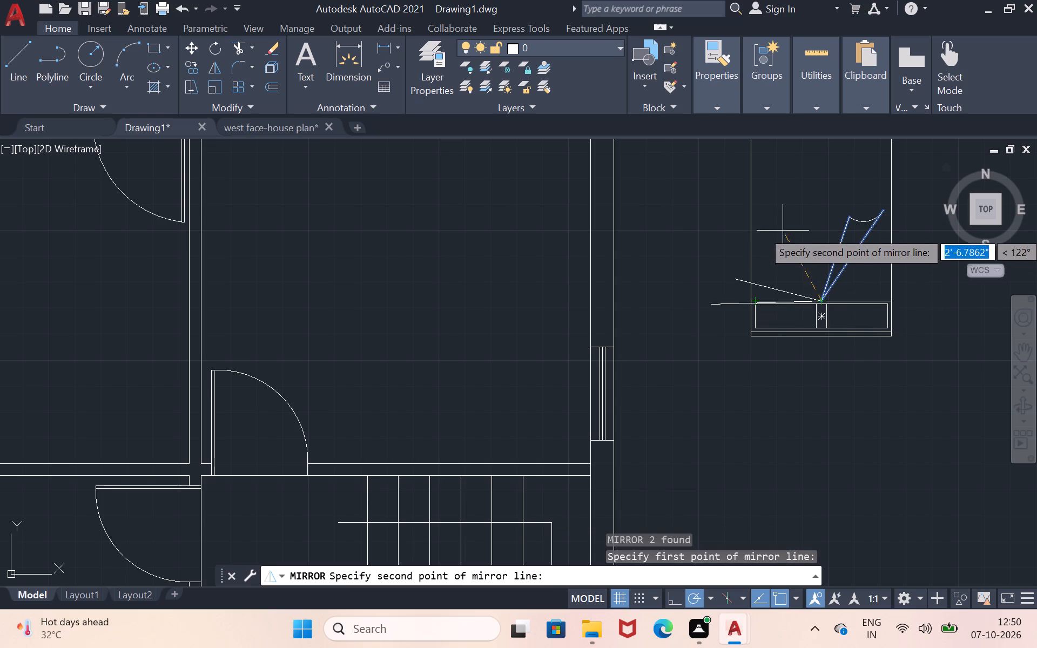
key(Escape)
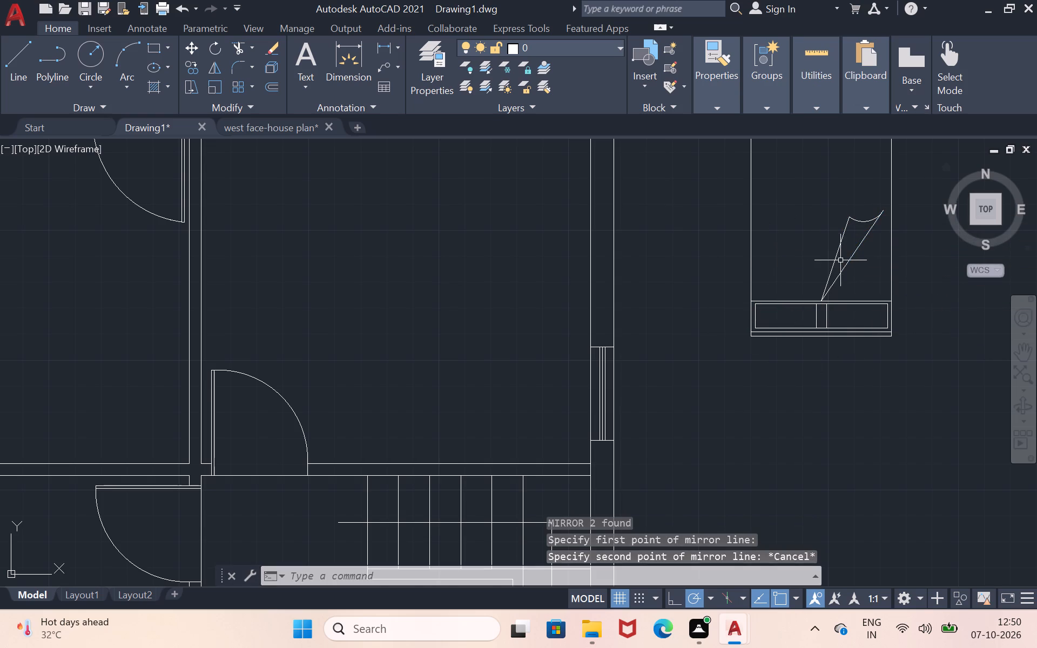
Mirror the two diagonals and their arc about the bed's vertical centre line, keeping the source objects.
drag(866, 193, 872, 257)
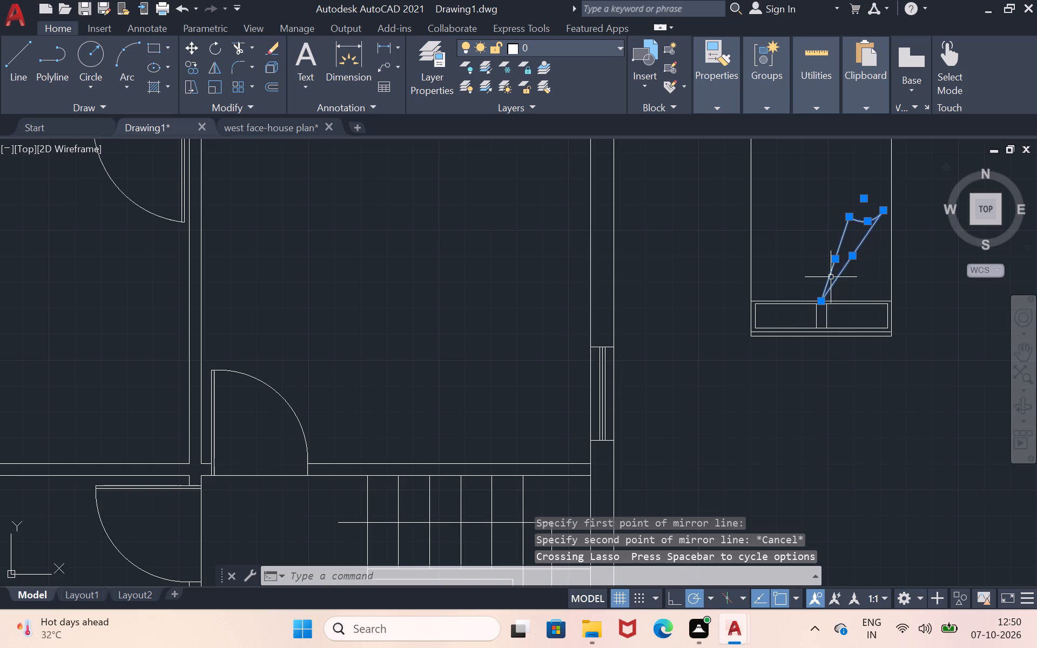
text(mi)
key(Return)
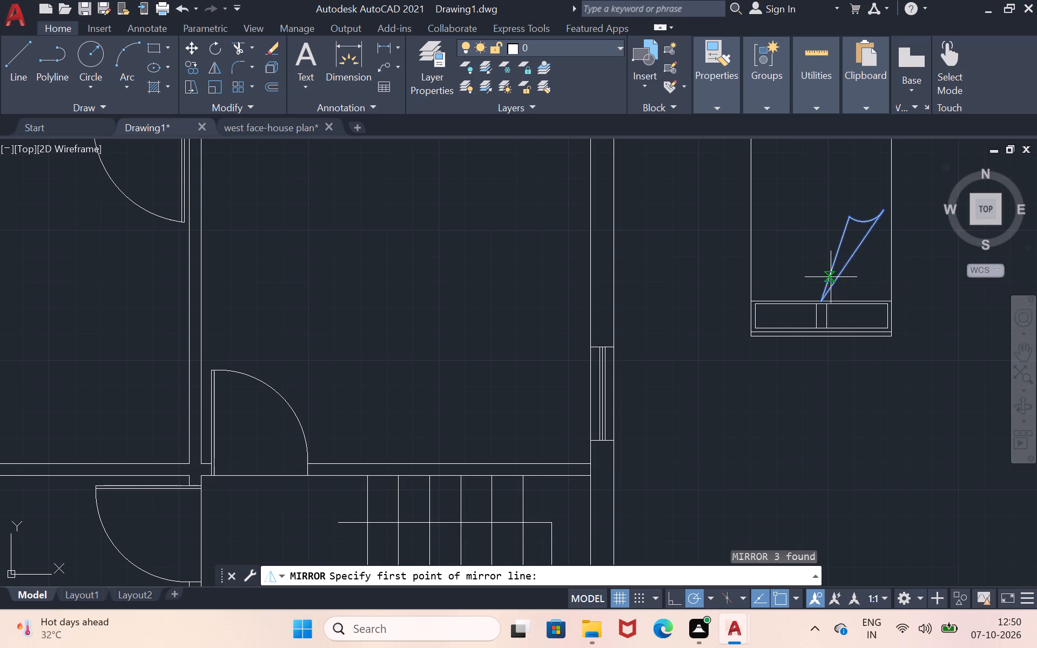
scroll(812, 302, up, 2)
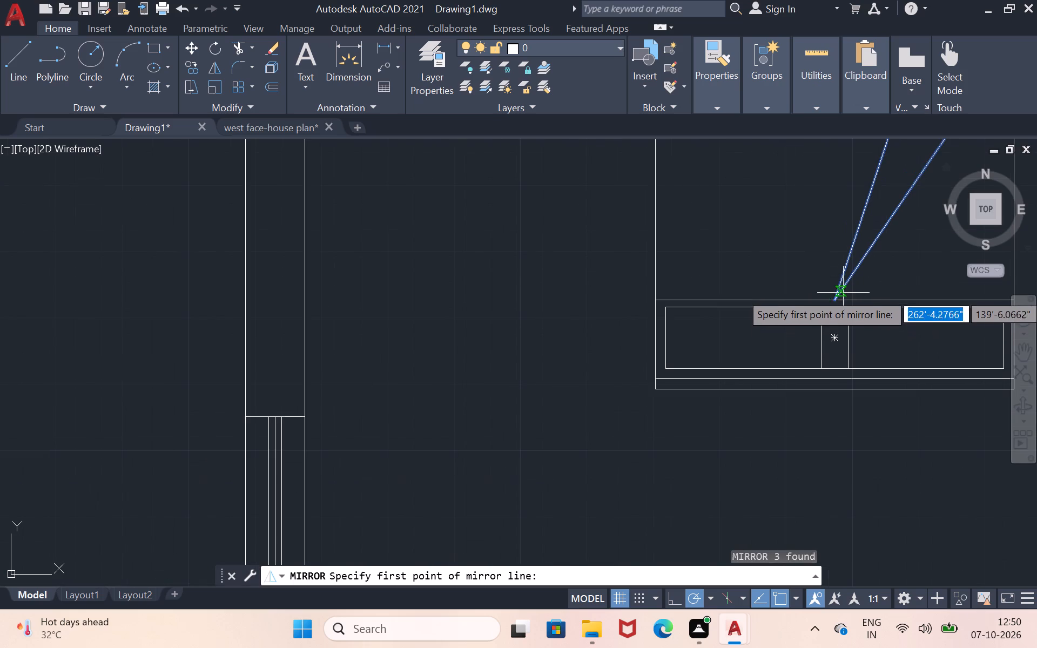
click(837, 301)
scroll(858, 241, down, 1)
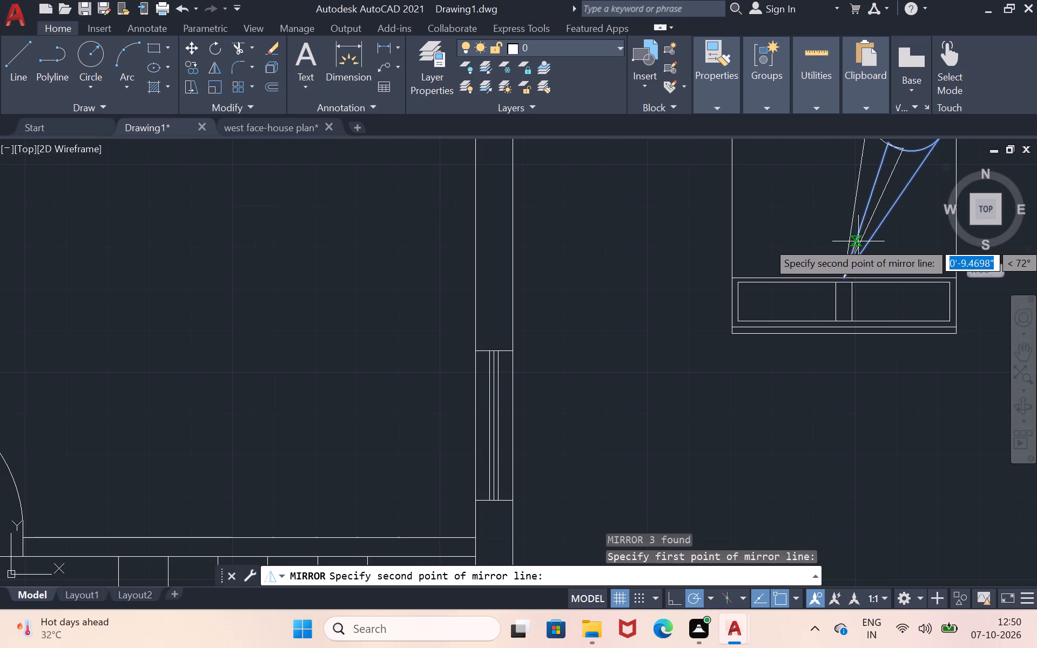
click(844, 246)
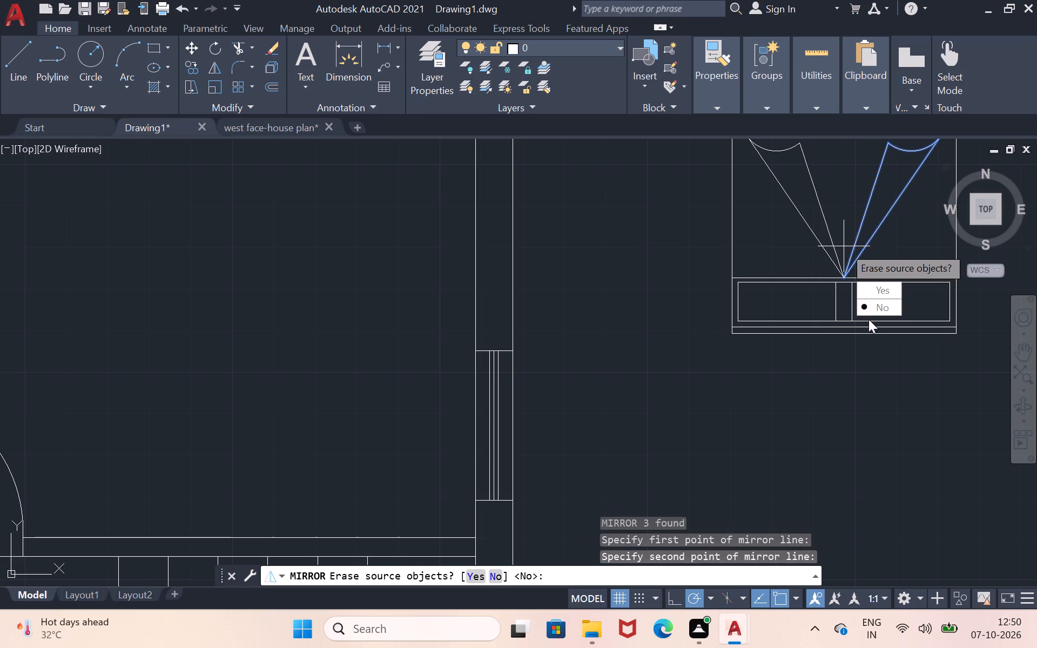
drag(873, 307, 844, 246)
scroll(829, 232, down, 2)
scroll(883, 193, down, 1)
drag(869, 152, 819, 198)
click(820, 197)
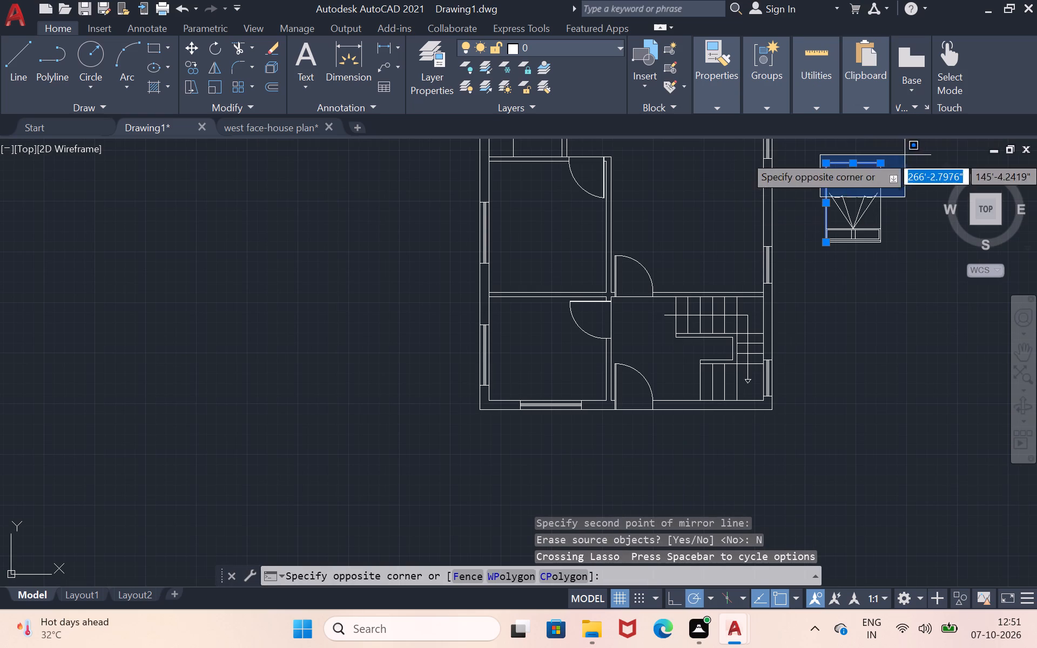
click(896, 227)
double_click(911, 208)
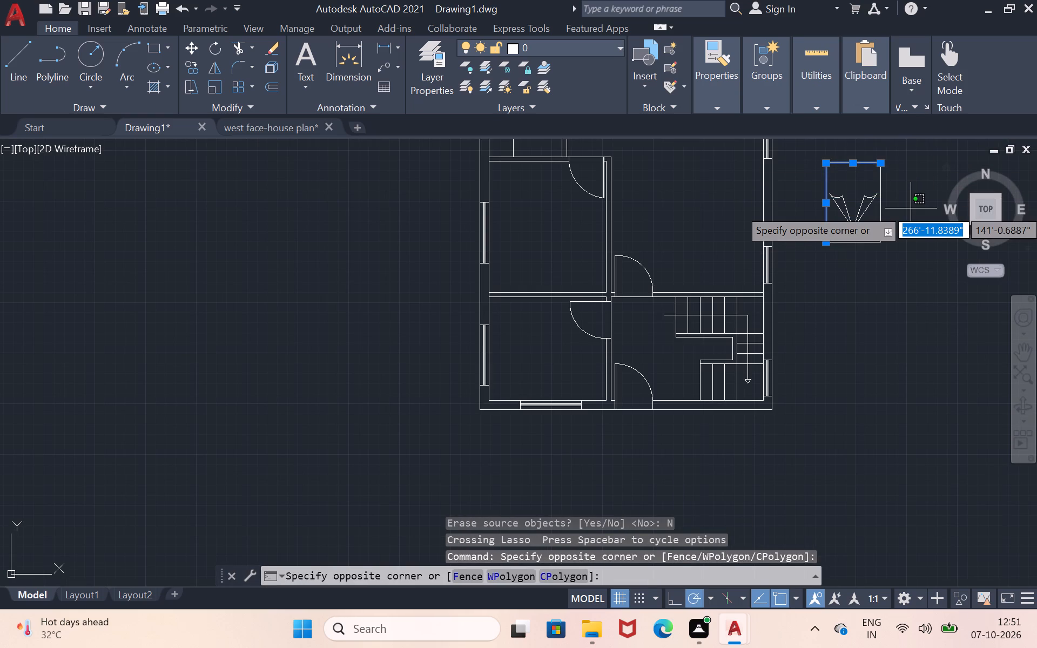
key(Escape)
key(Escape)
Move the complete bed from outside the plan into Bedroom-3, with its pillow end beside the room's south wall.
drag(906, 166, 877, 139)
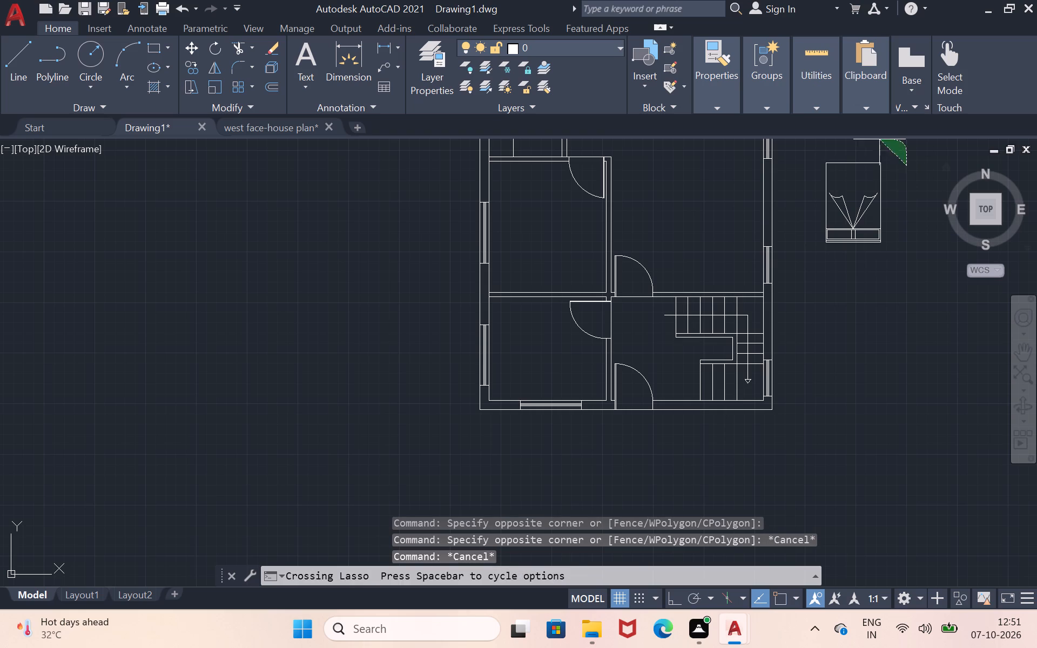
drag(877, 139, 914, 244)
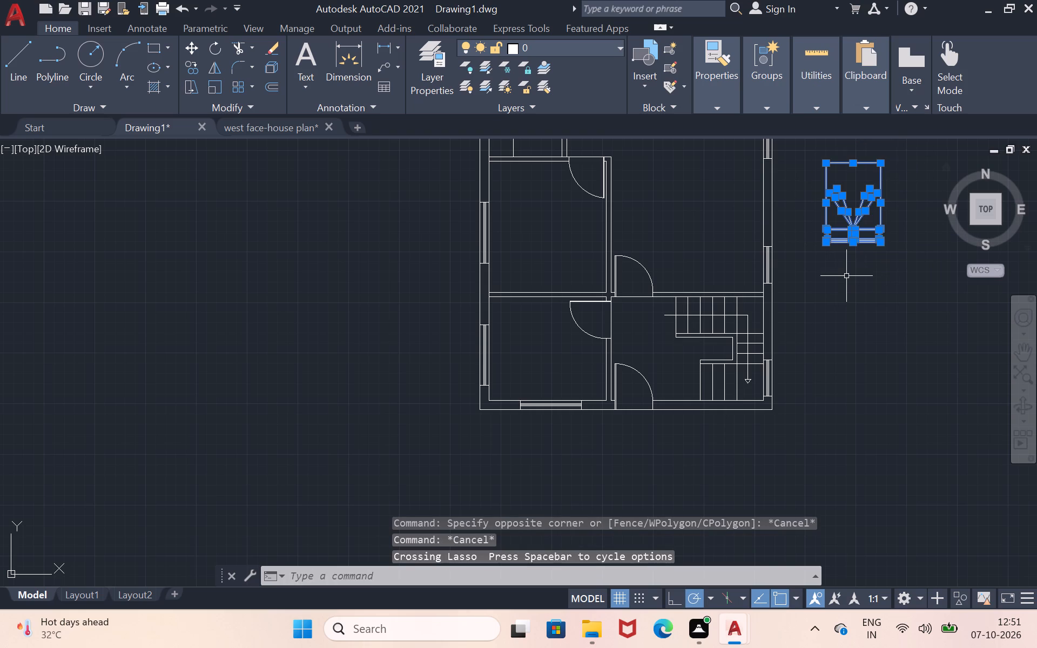
key(m)
key(Return)
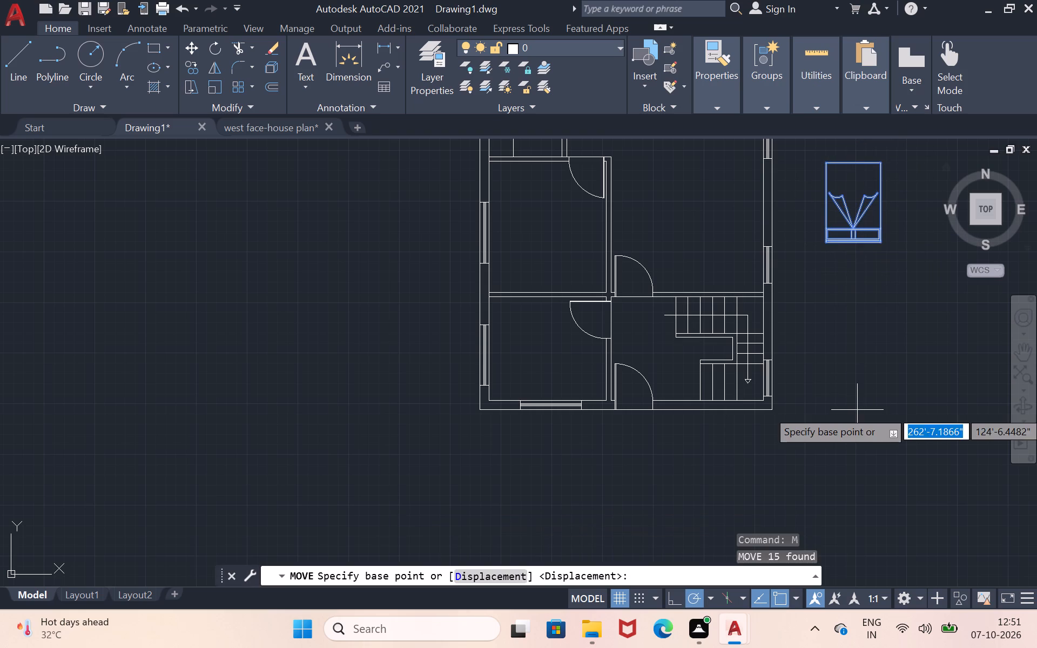
drag(861, 274, 558, 322)
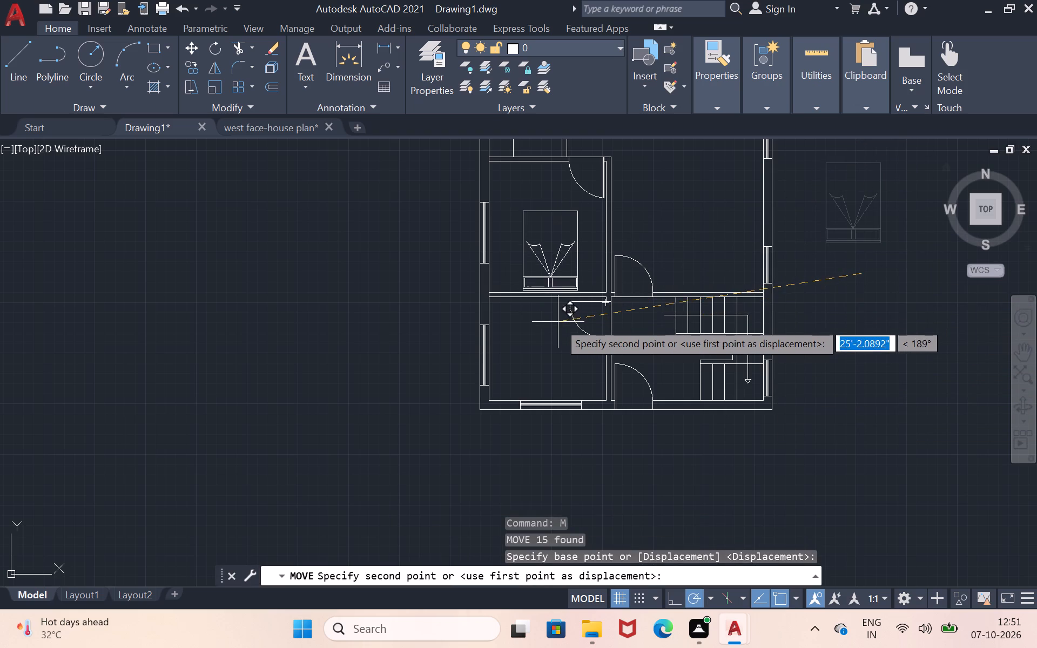
scroll(556, 322, up, 2)
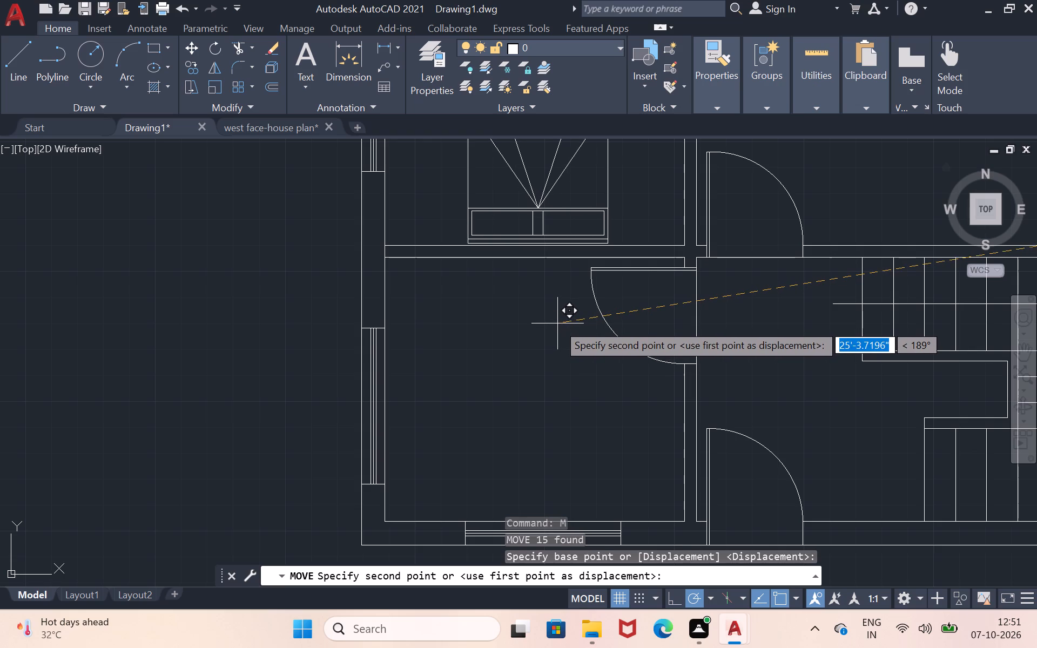
click(557, 323)
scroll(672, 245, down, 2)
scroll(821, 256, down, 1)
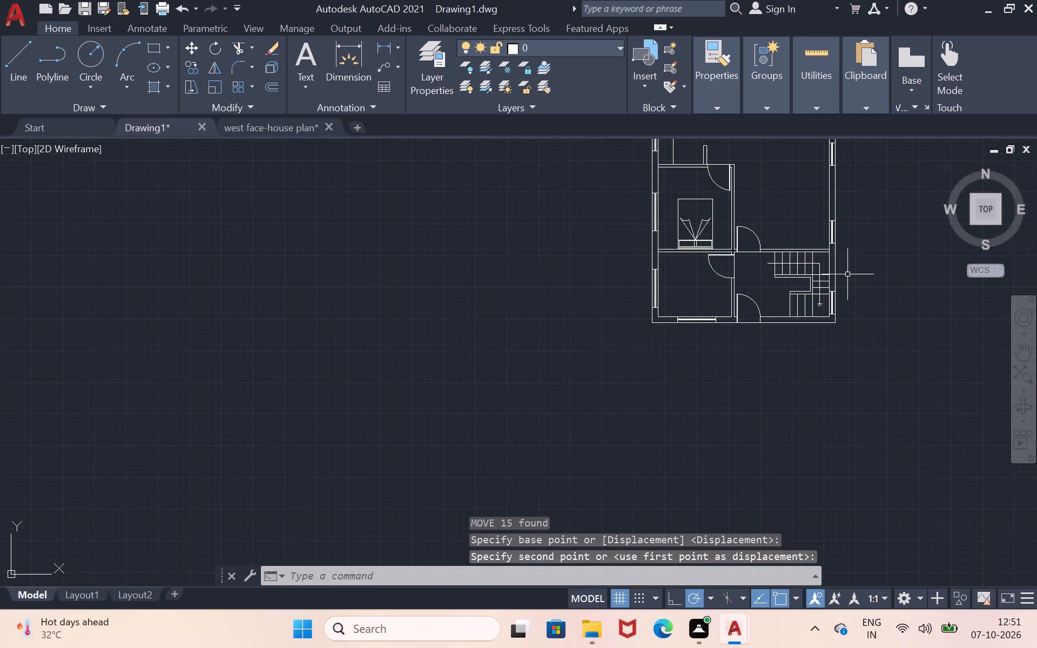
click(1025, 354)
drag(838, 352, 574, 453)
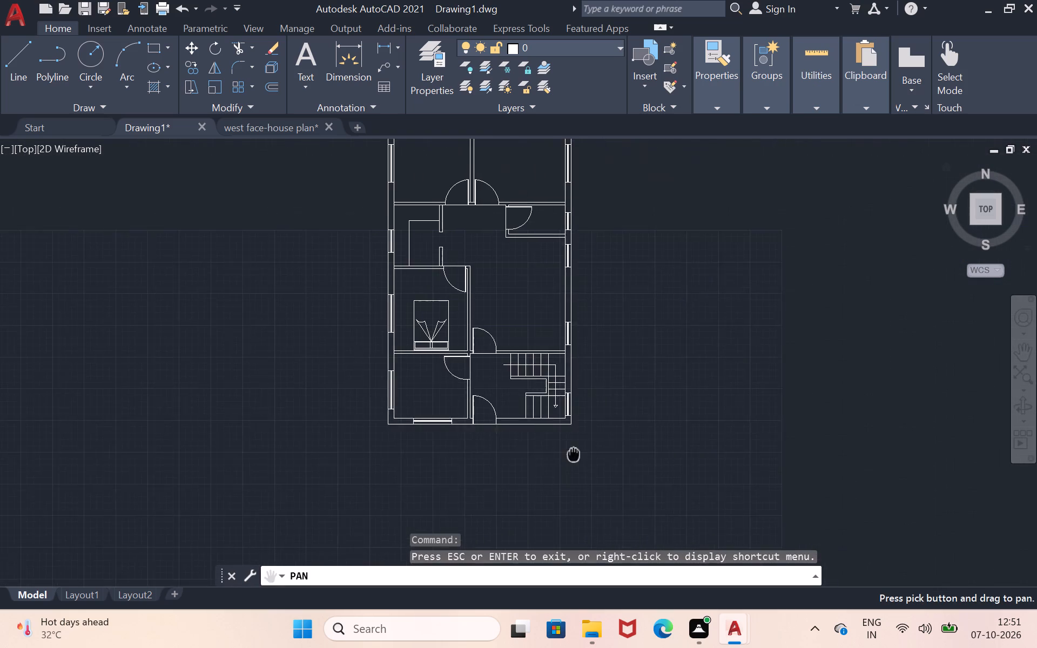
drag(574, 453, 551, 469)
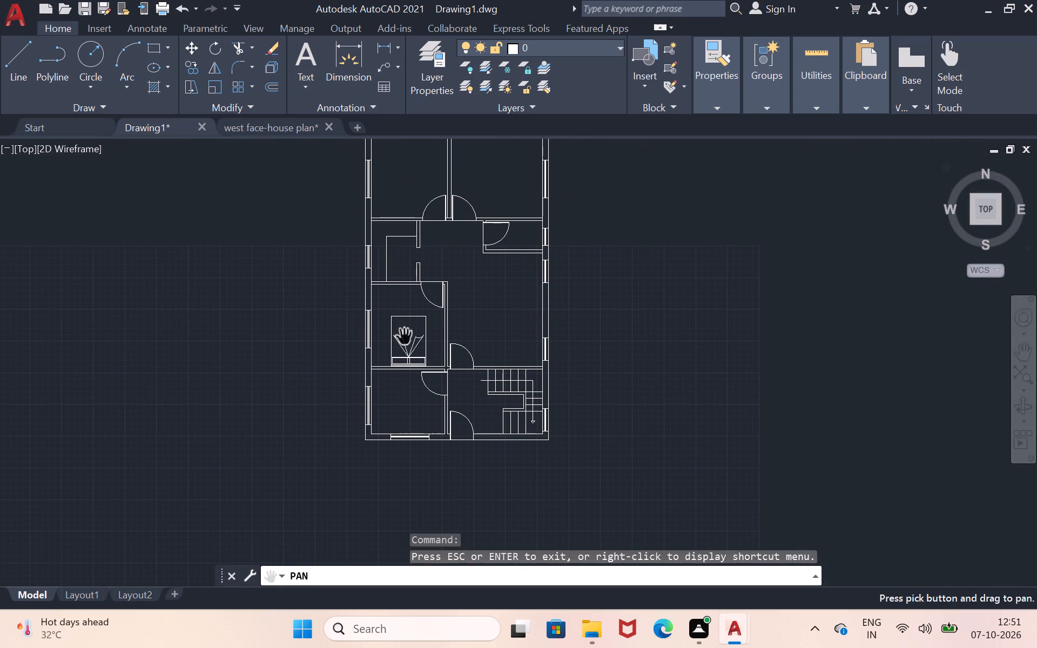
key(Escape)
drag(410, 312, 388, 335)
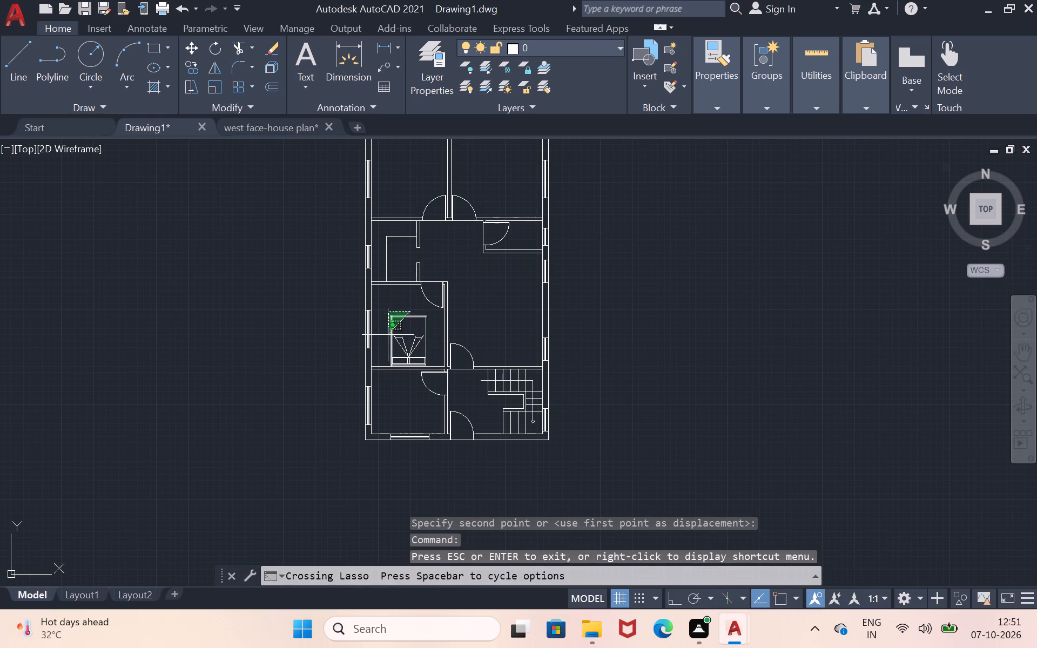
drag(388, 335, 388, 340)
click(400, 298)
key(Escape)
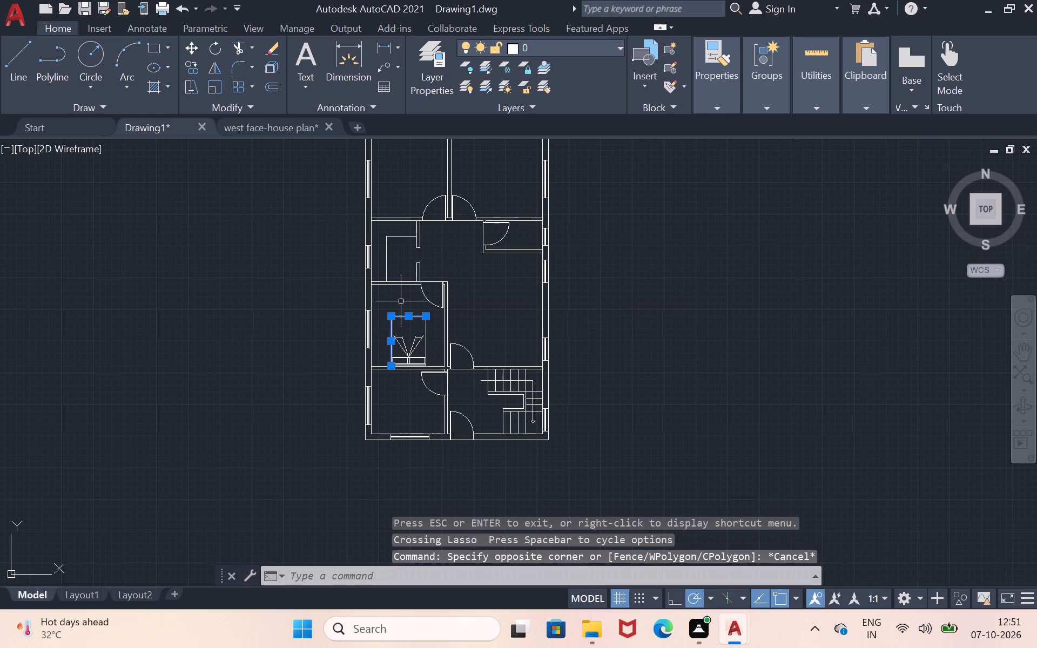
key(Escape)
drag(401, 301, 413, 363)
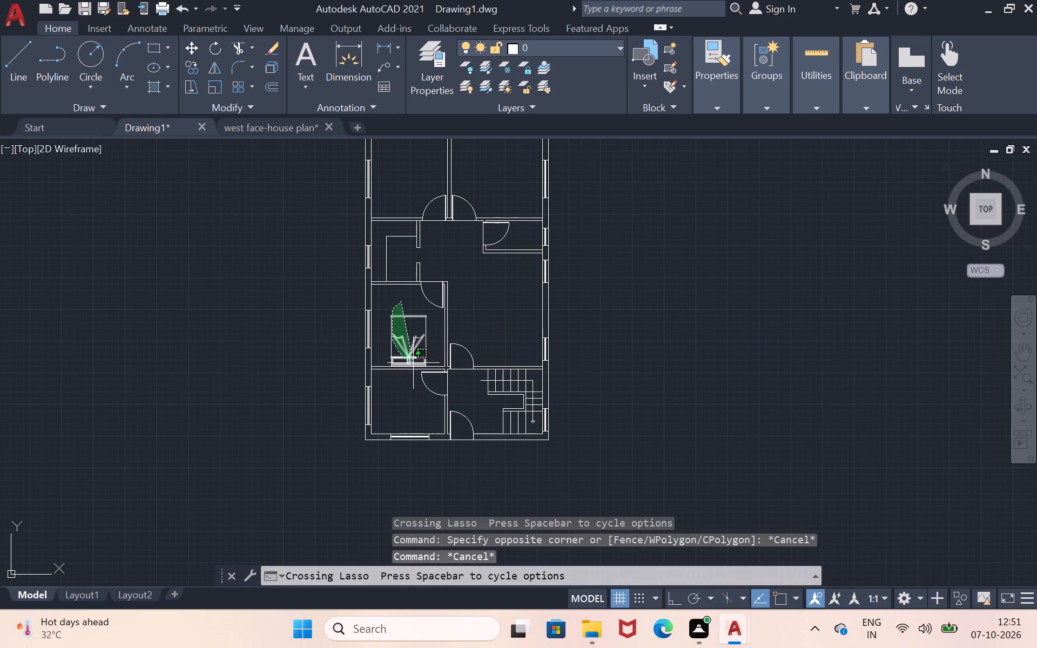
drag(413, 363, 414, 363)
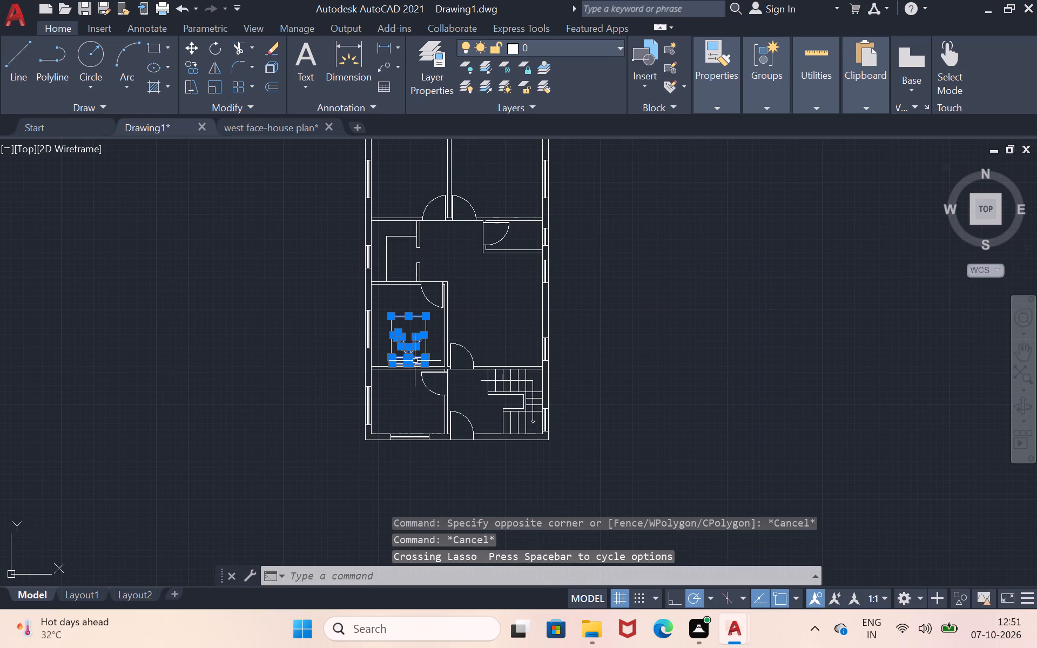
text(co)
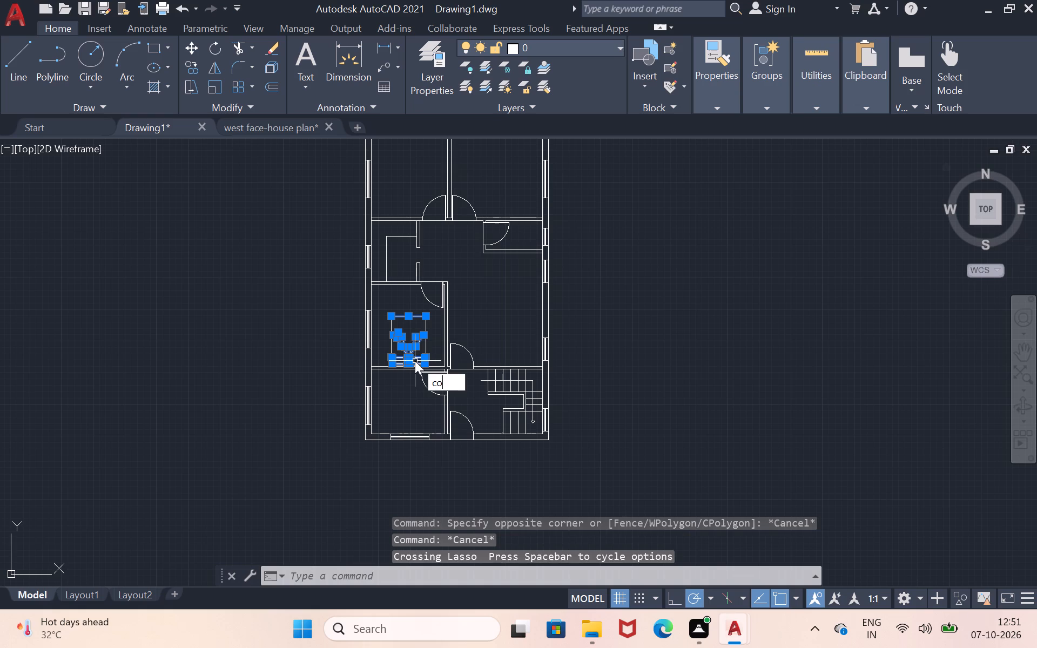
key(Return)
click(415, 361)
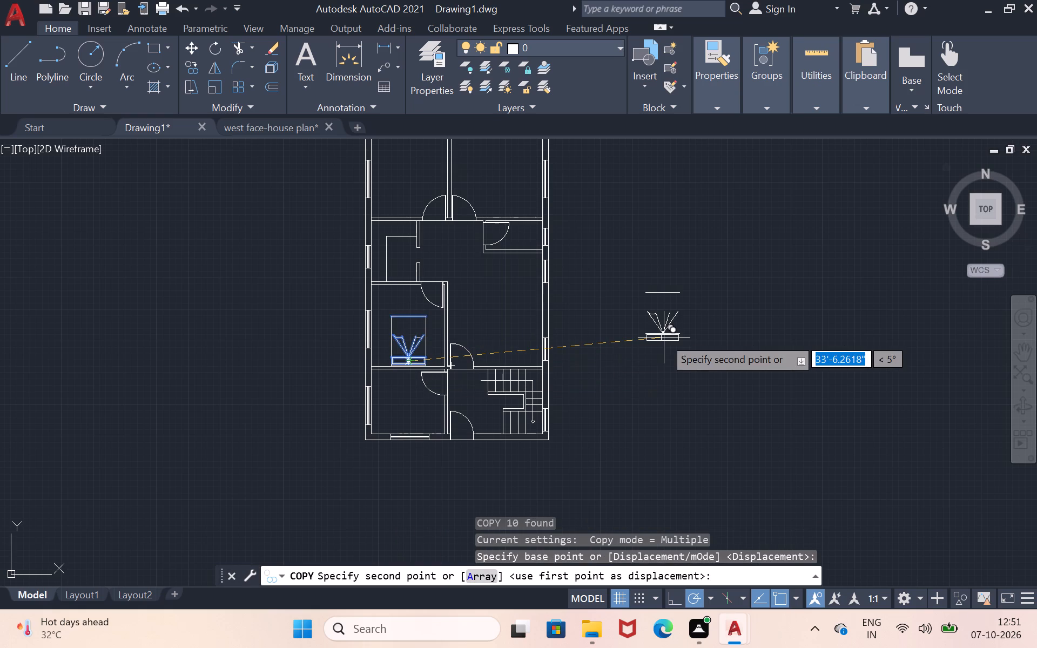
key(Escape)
Copy the whole Bedroom-3 bed twice, placing both copies side by side outside the plan's west wall.
scroll(276, 374, up, 2)
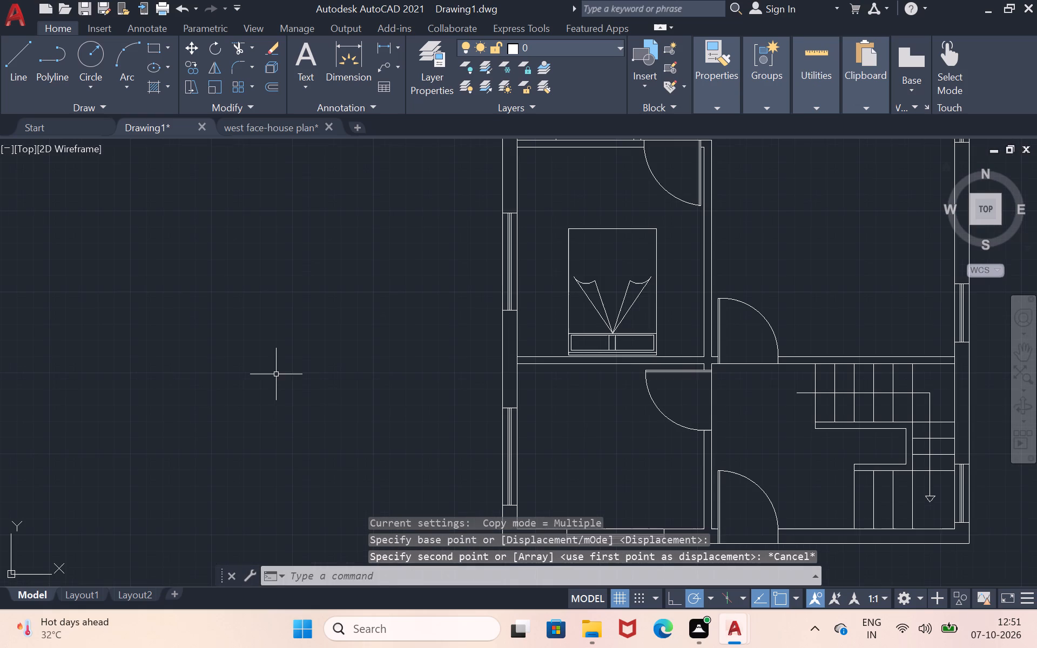
scroll(718, 303, up, 1)
click(608, 165)
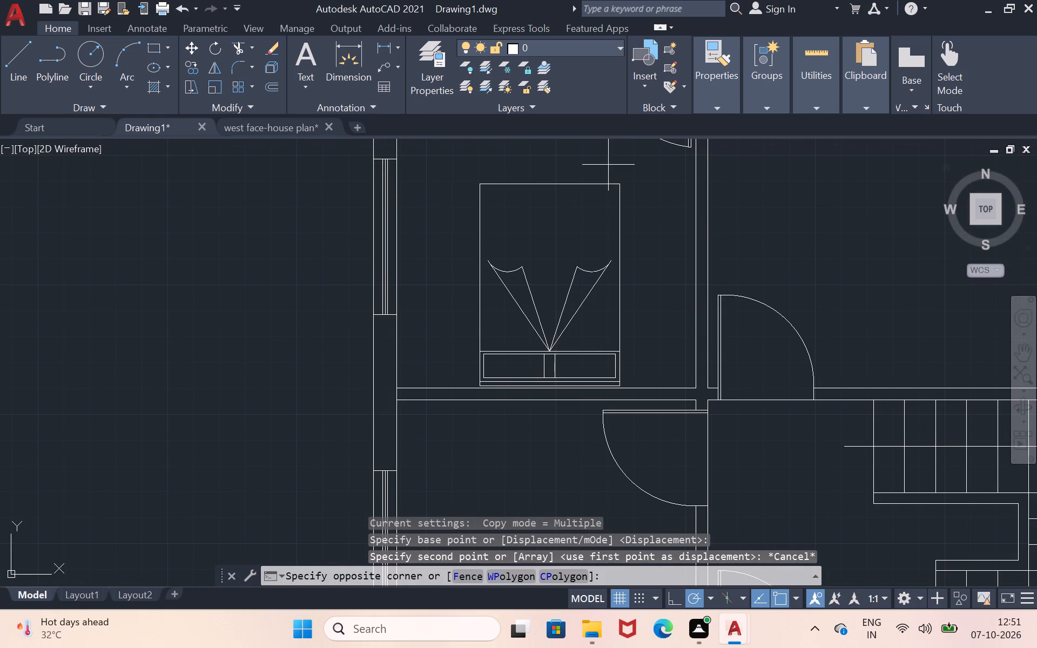
key(Escape)
drag(608, 165, 573, 167)
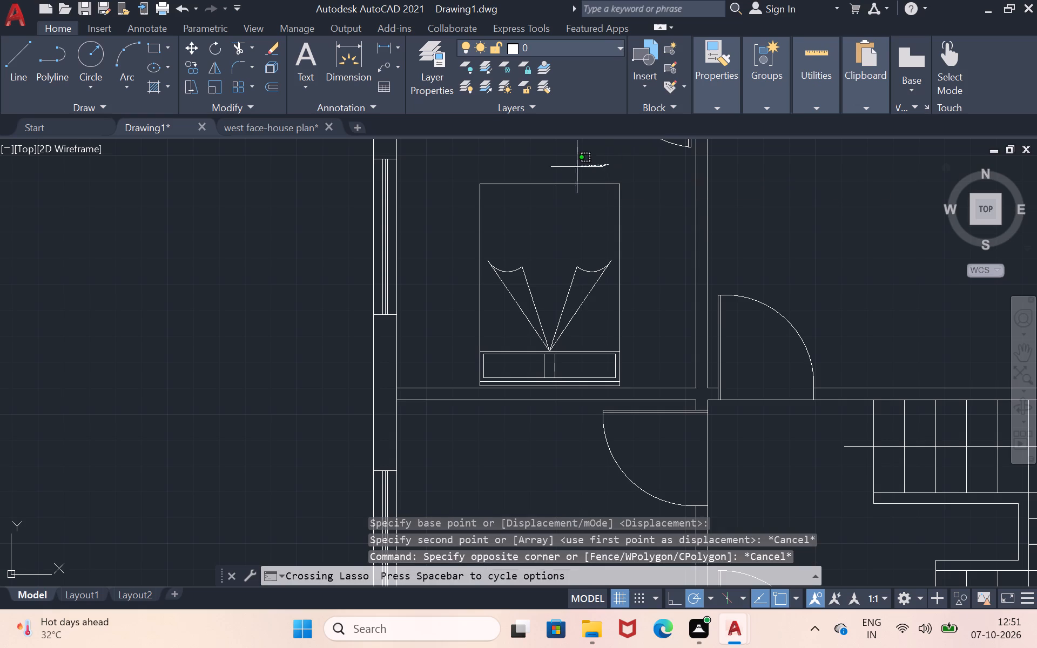
drag(573, 167, 469, 384)
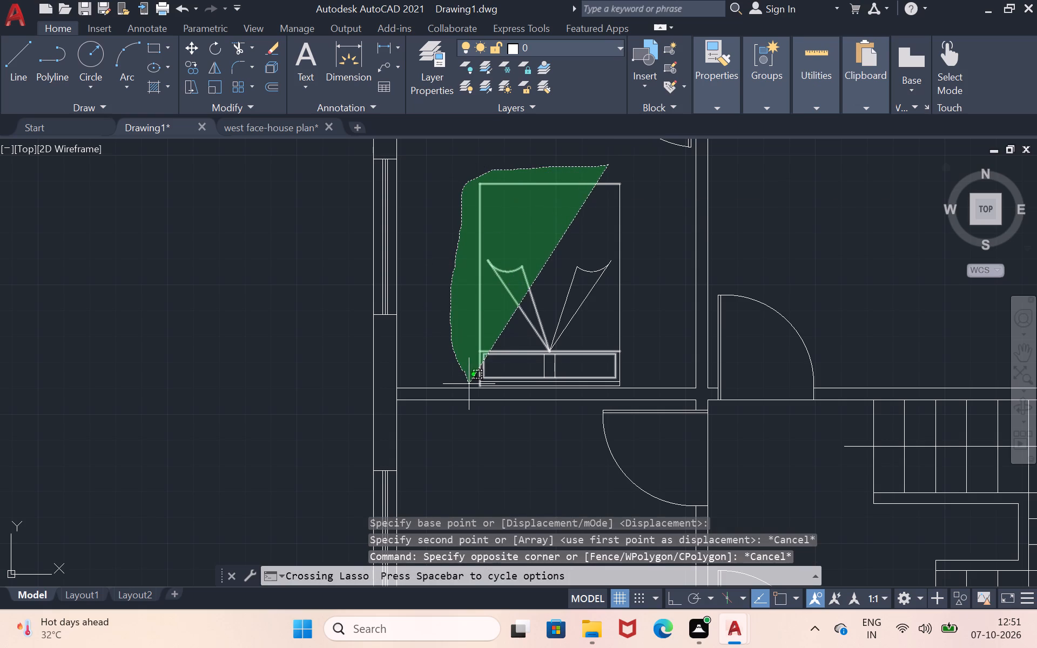
drag(469, 384, 583, 388)
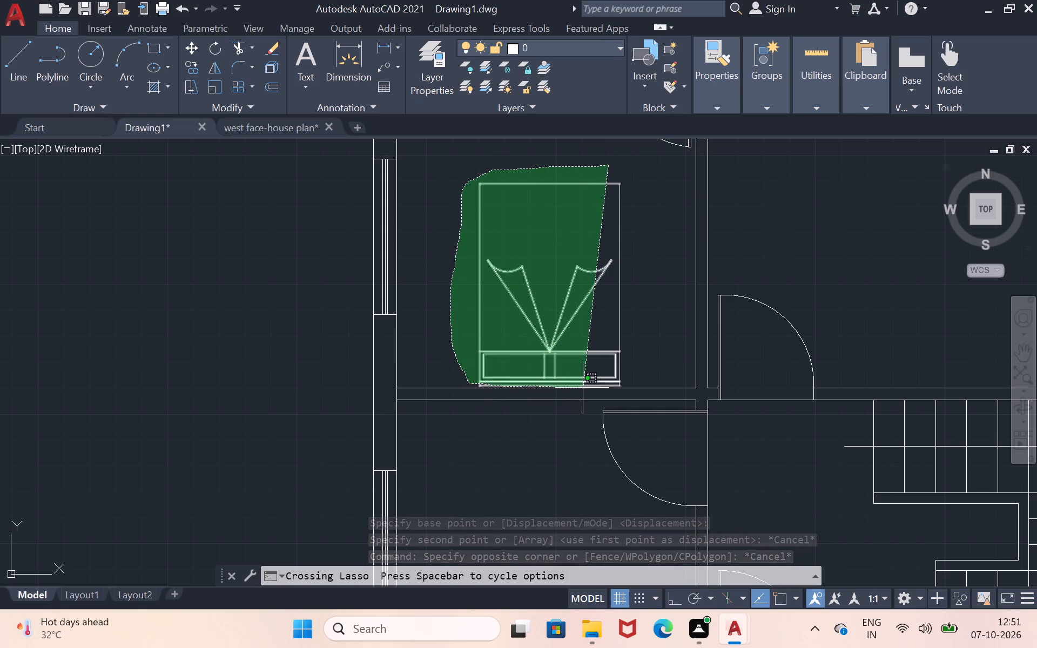
drag(583, 388, 642, 352)
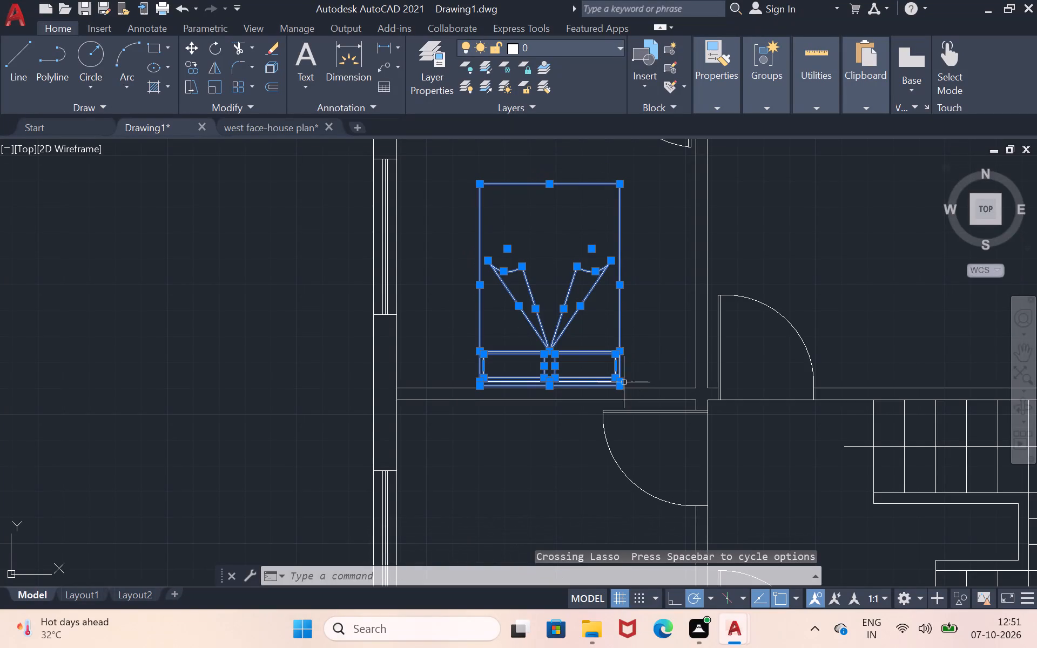
text(co)
key(Return)
click(577, 363)
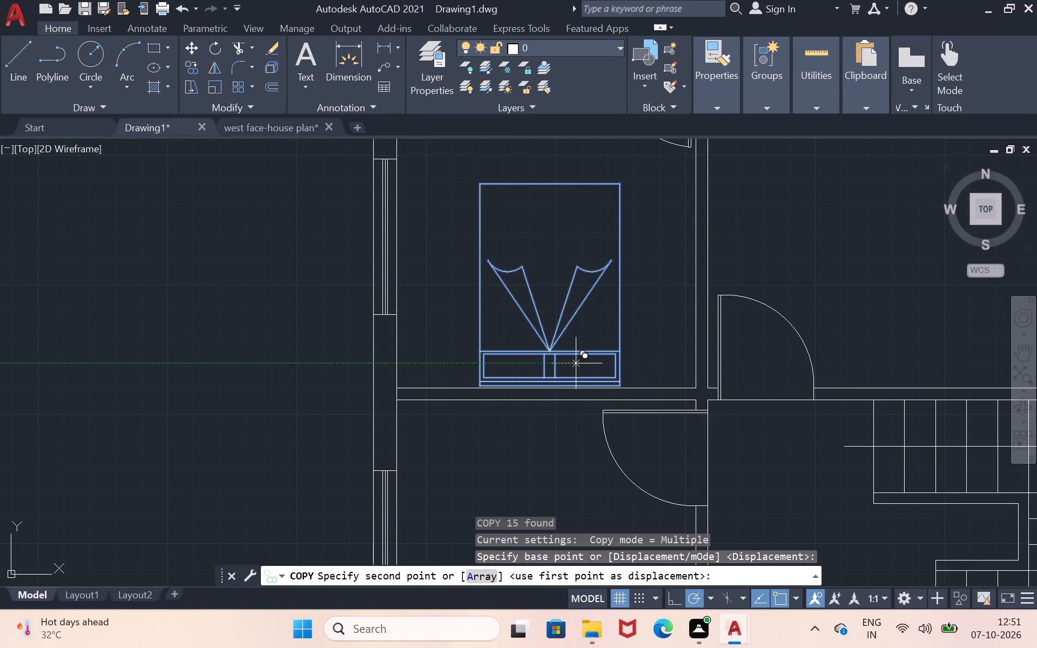
click(260, 396)
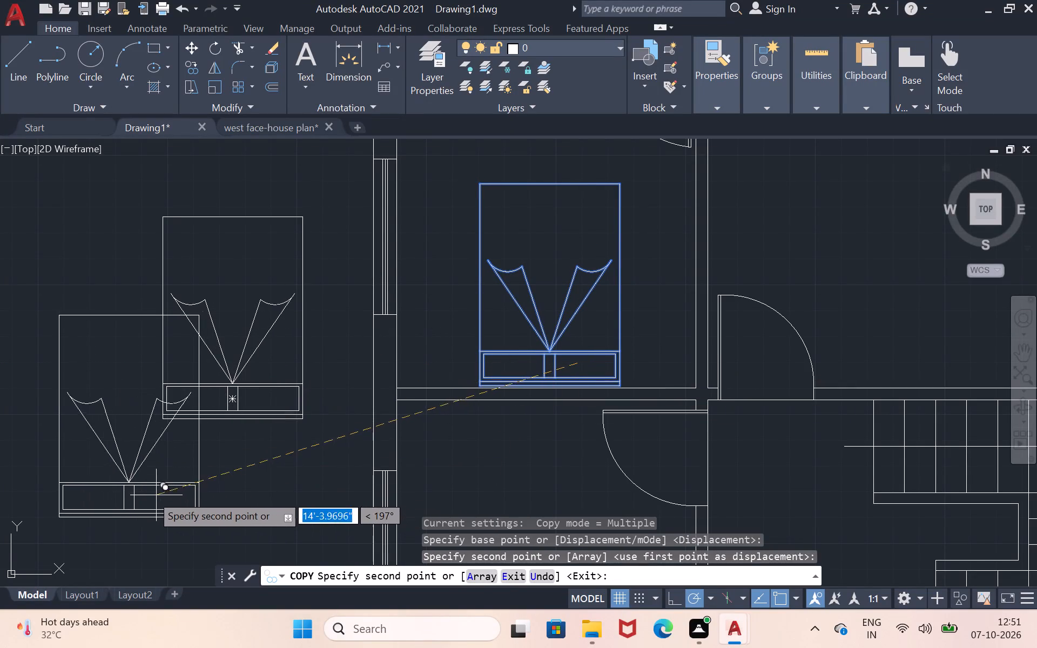
click(94, 429)
key(Escape)
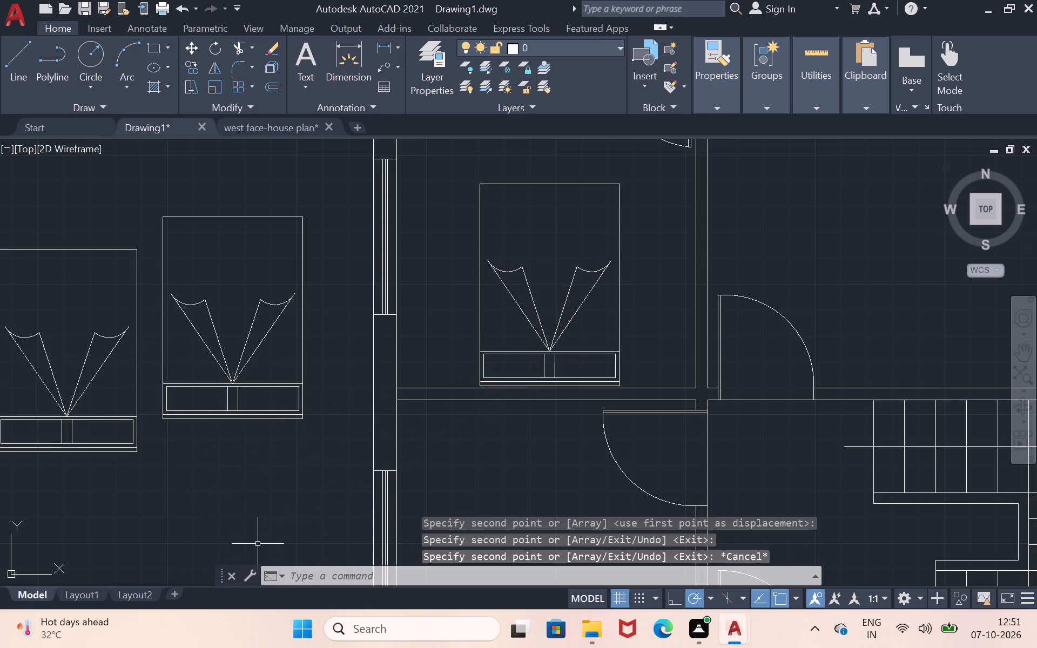
Move the westernmost bed copy north-west, clear of the other copy and outside the plan.
scroll(326, 499, down, 3)
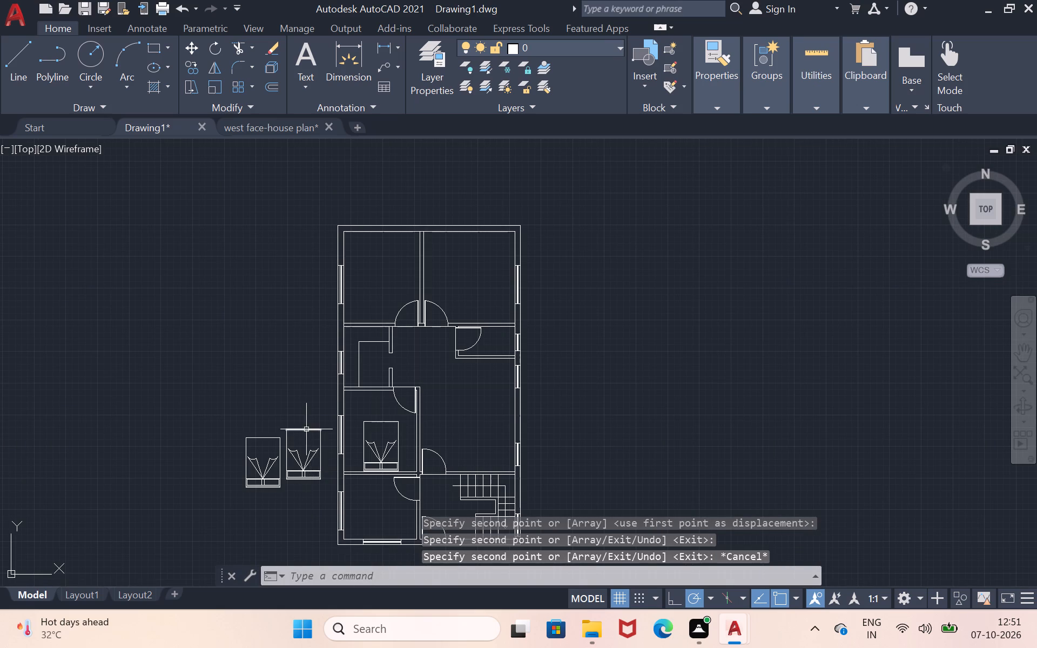
drag(261, 408, 291, 529)
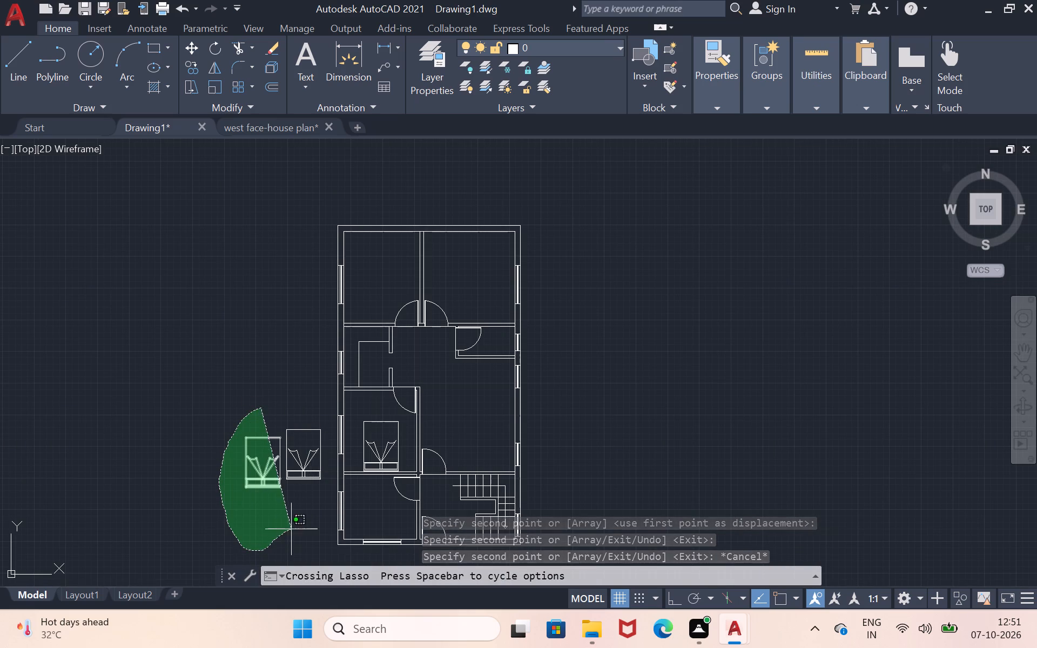
drag(291, 529, 294, 512)
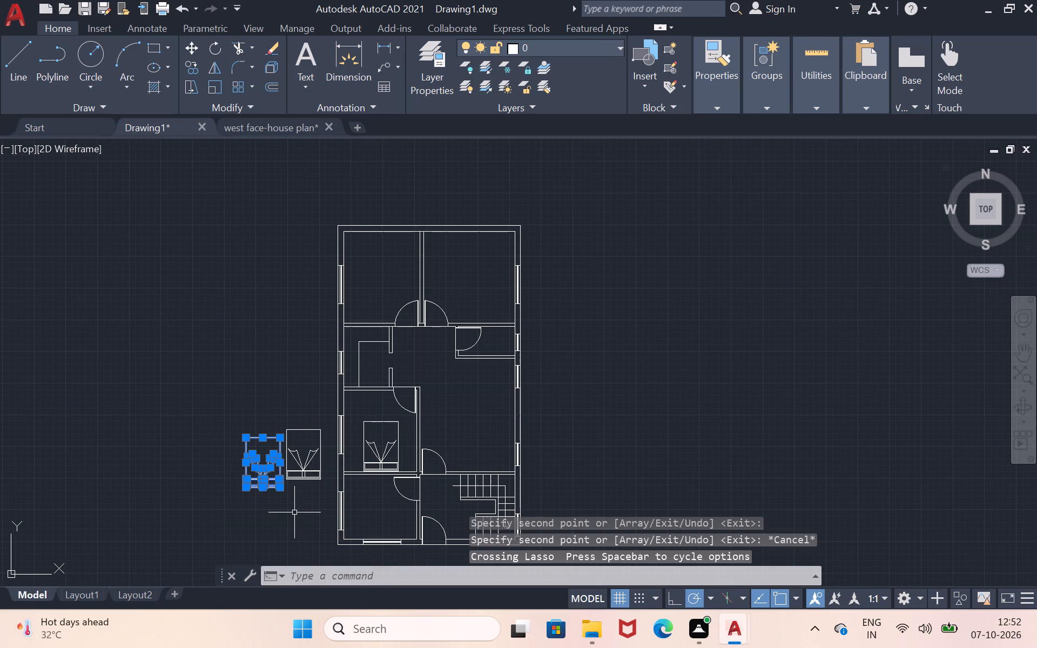
key(m)
key(Return)
click(294, 512)
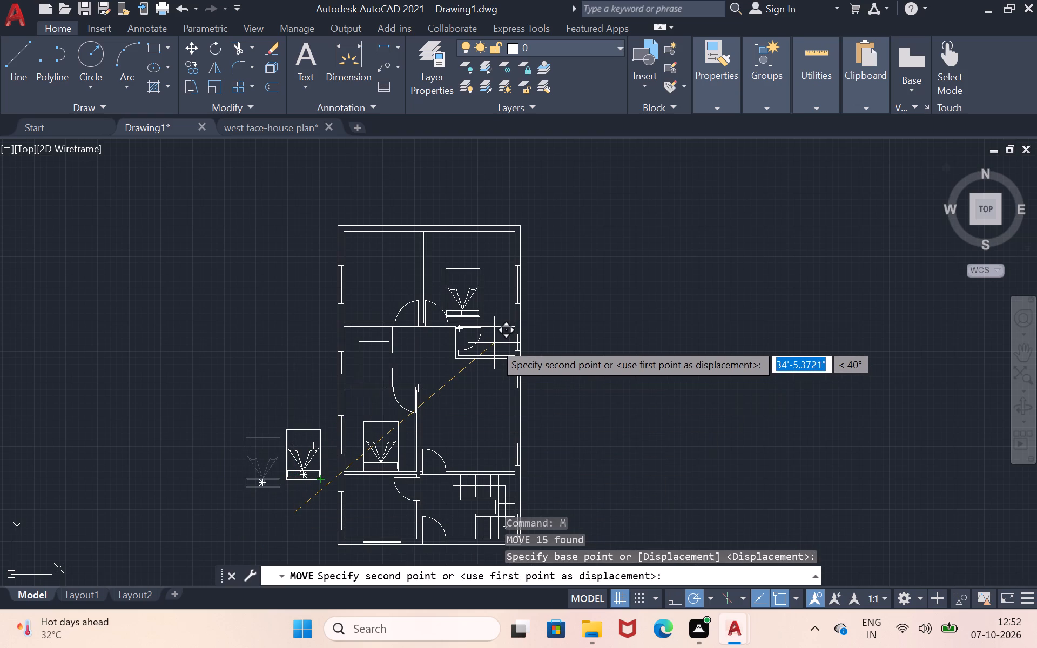
click(227, 352)
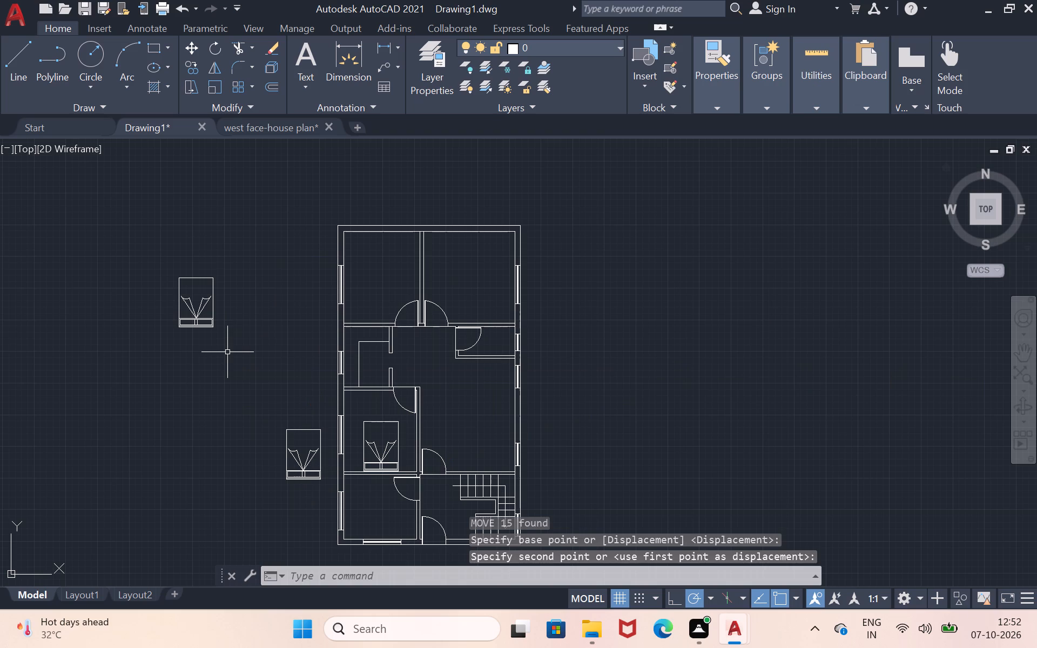
Rotate the moved bed copy 180 degrees so its pillow end faces north.
drag(247, 275, 262, 388)
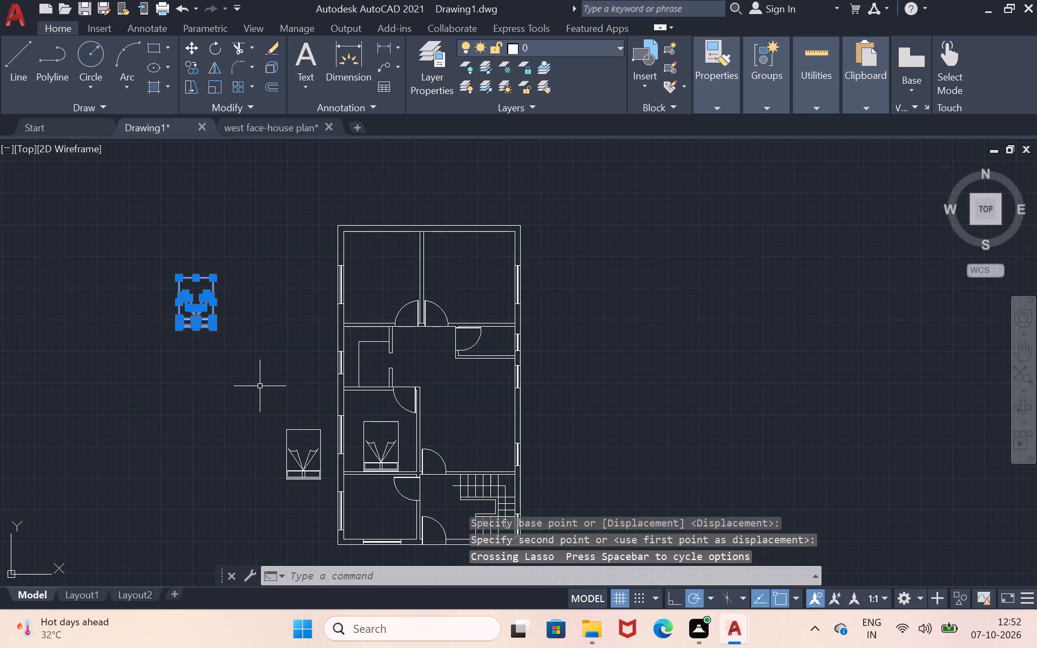
text(ro)
key(Return)
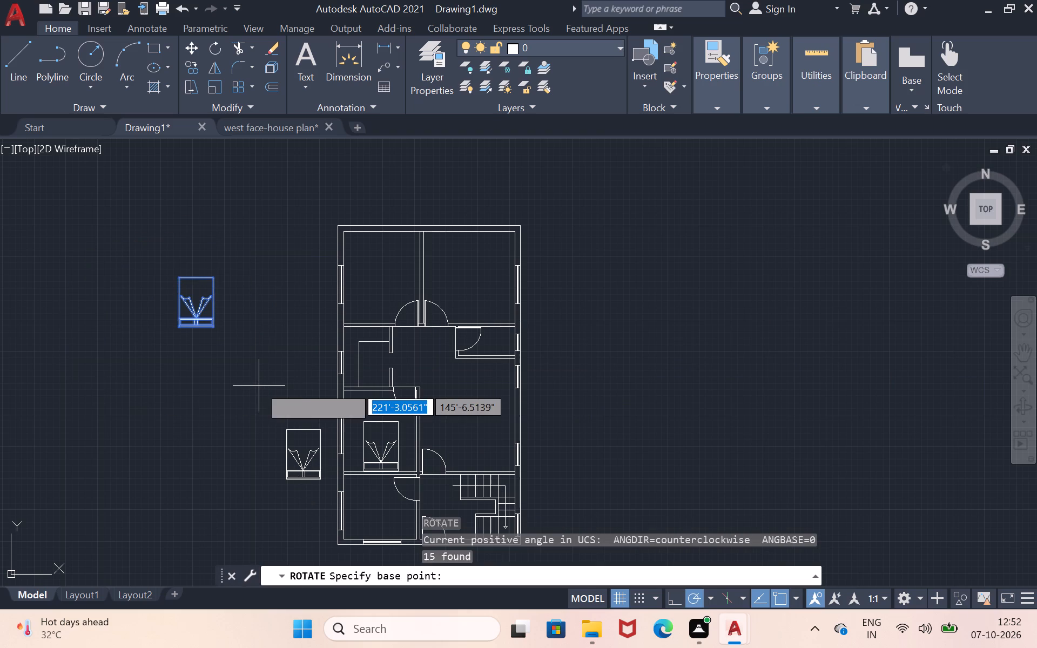
click(245, 345)
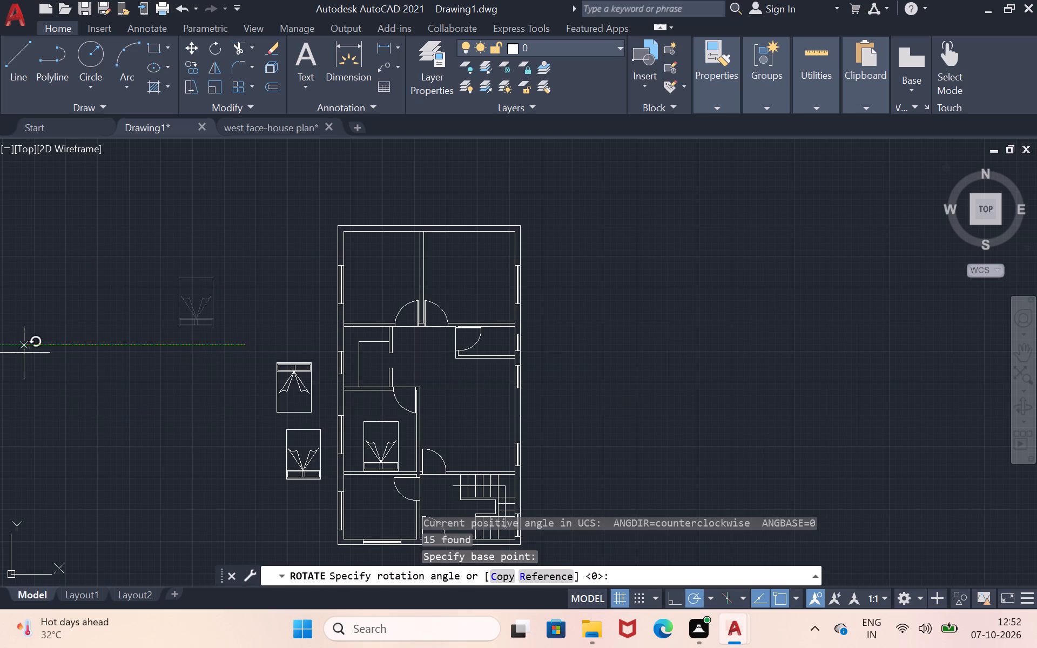
click(23, 344)
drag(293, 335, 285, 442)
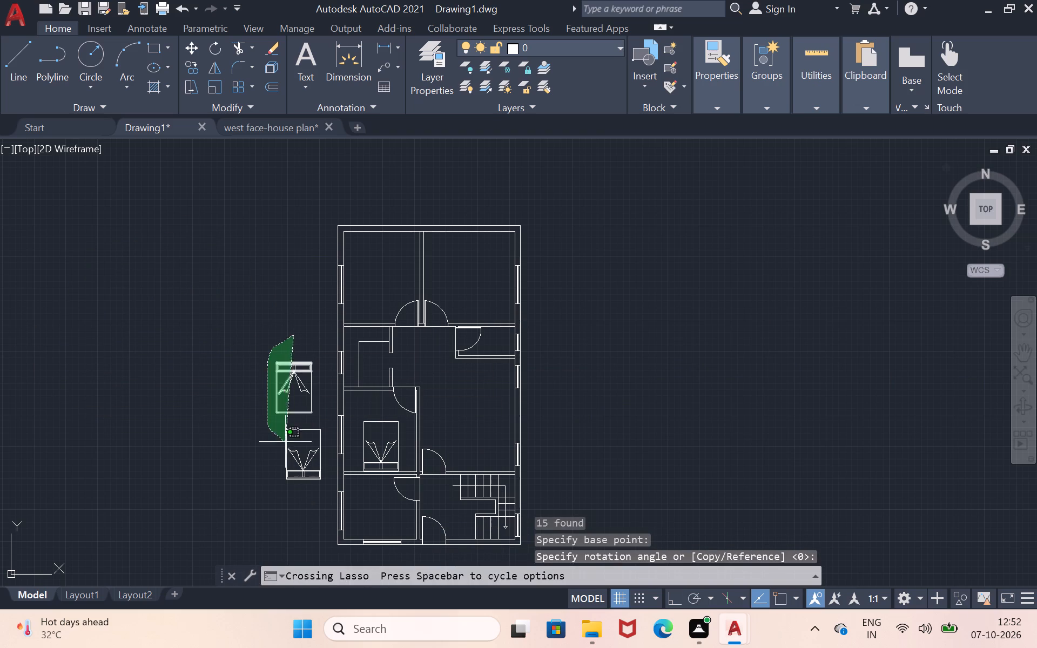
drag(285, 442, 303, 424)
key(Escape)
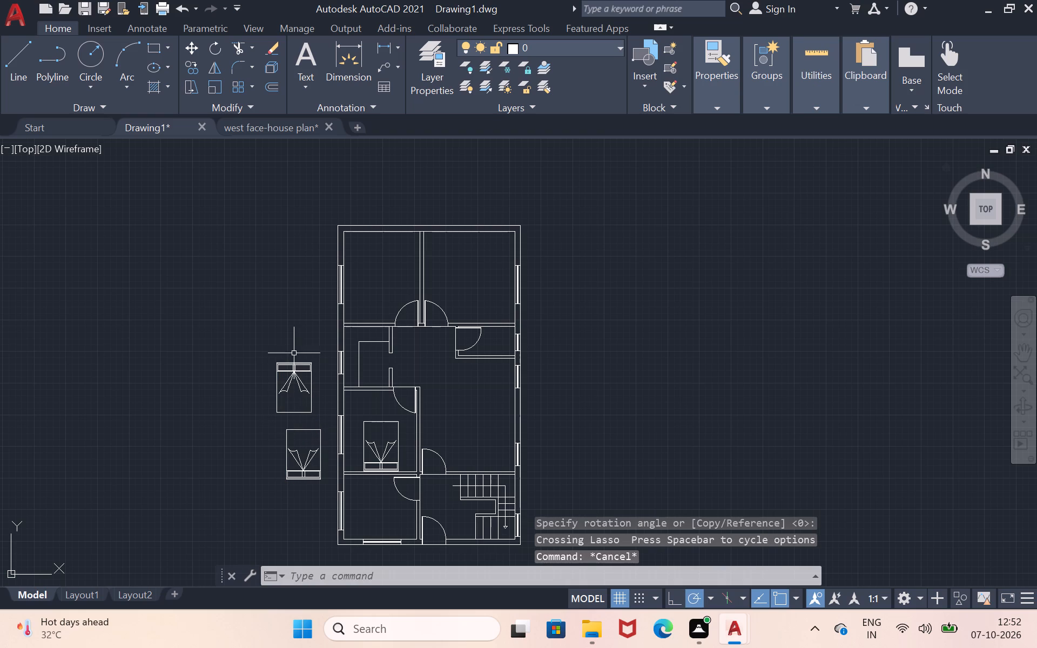
Move the rotated bed into the north-west bedroom, with its pillow end against the room's north wall.
drag(292, 351, 314, 342)
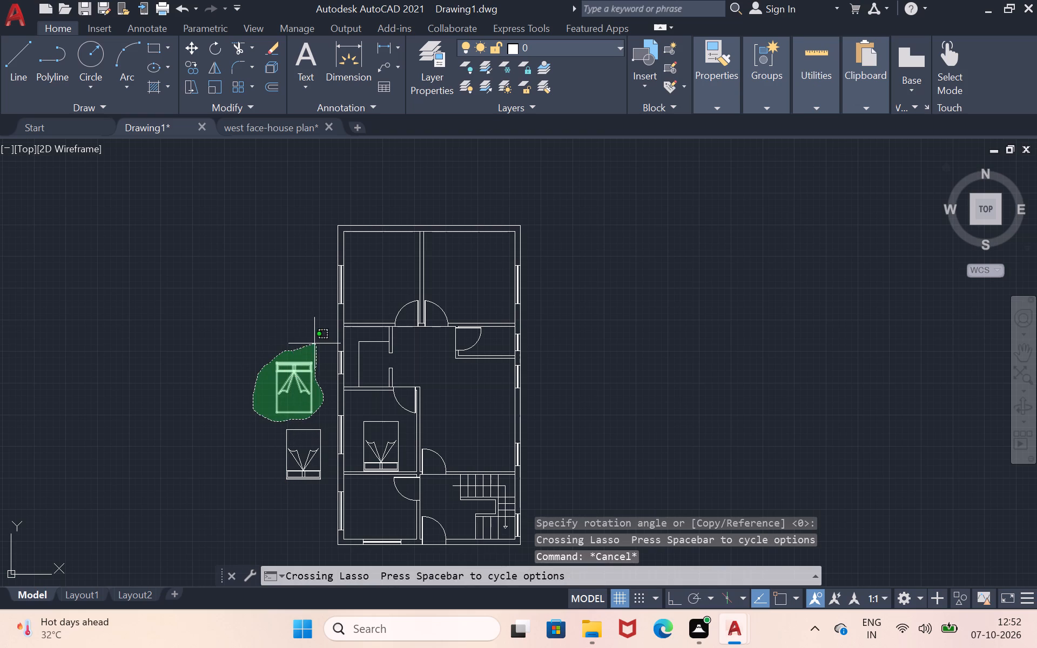
drag(314, 342, 309, 338)
key(m)
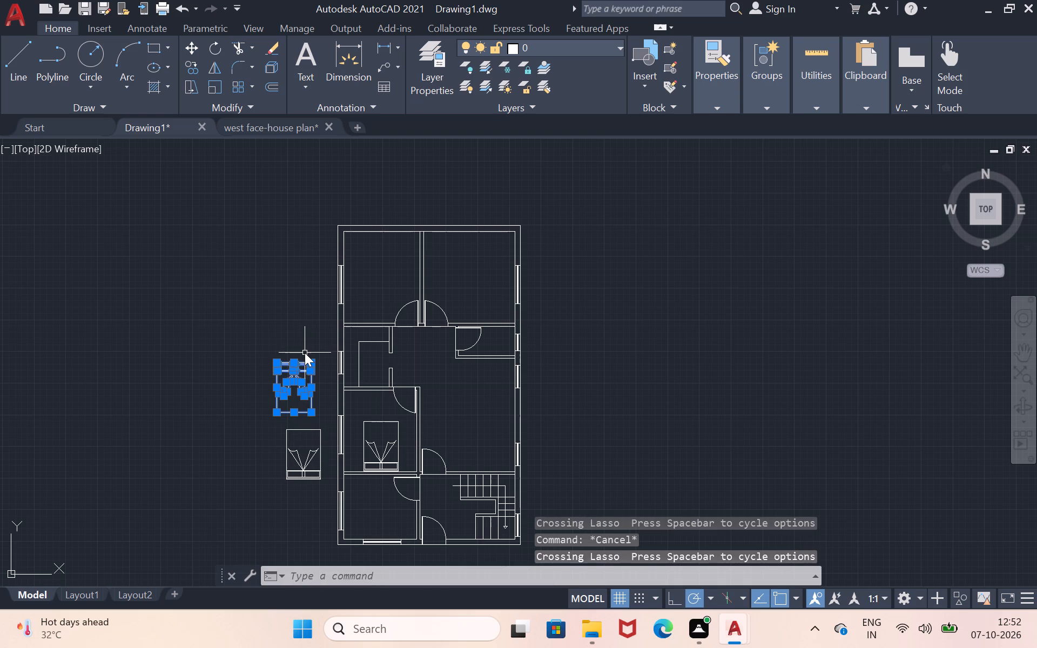
key(Return)
click(305, 353)
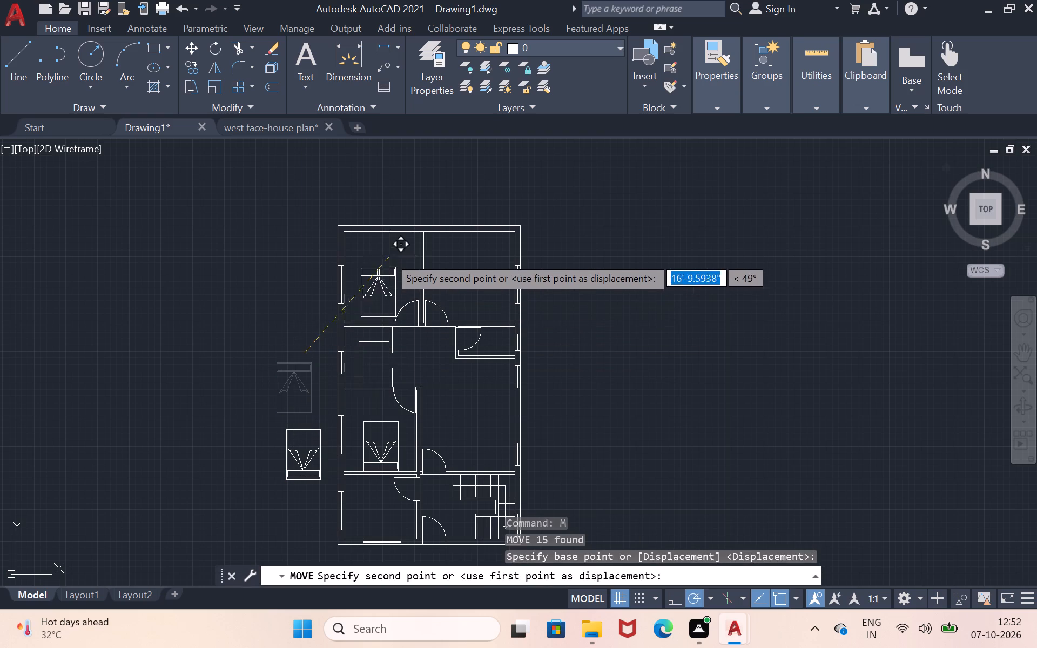
scroll(380, 233, up, 3)
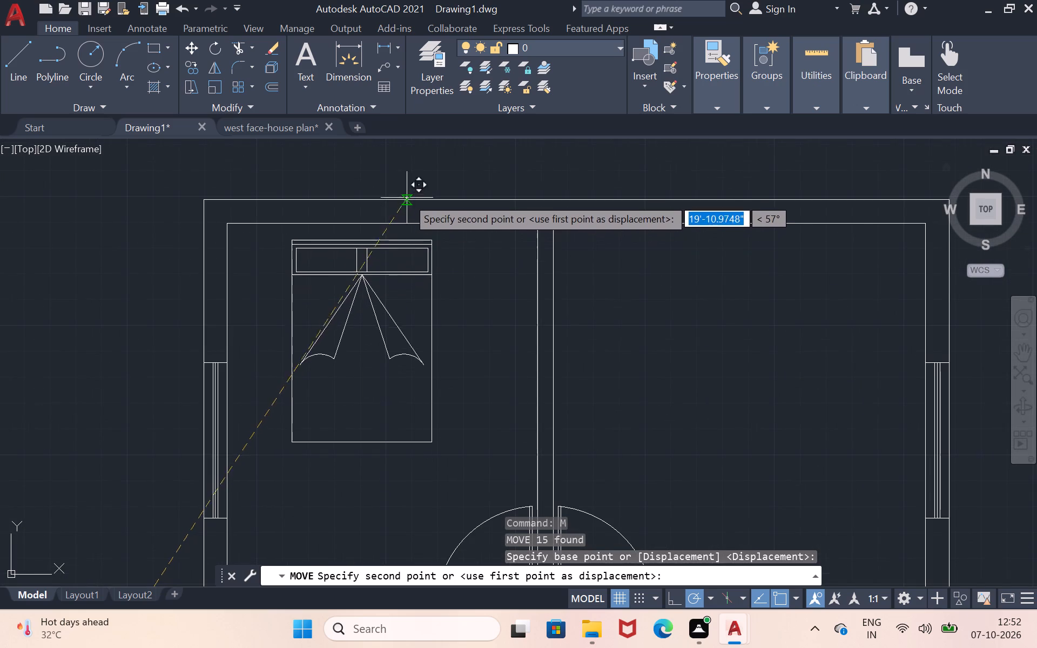
scroll(415, 189, up, 1)
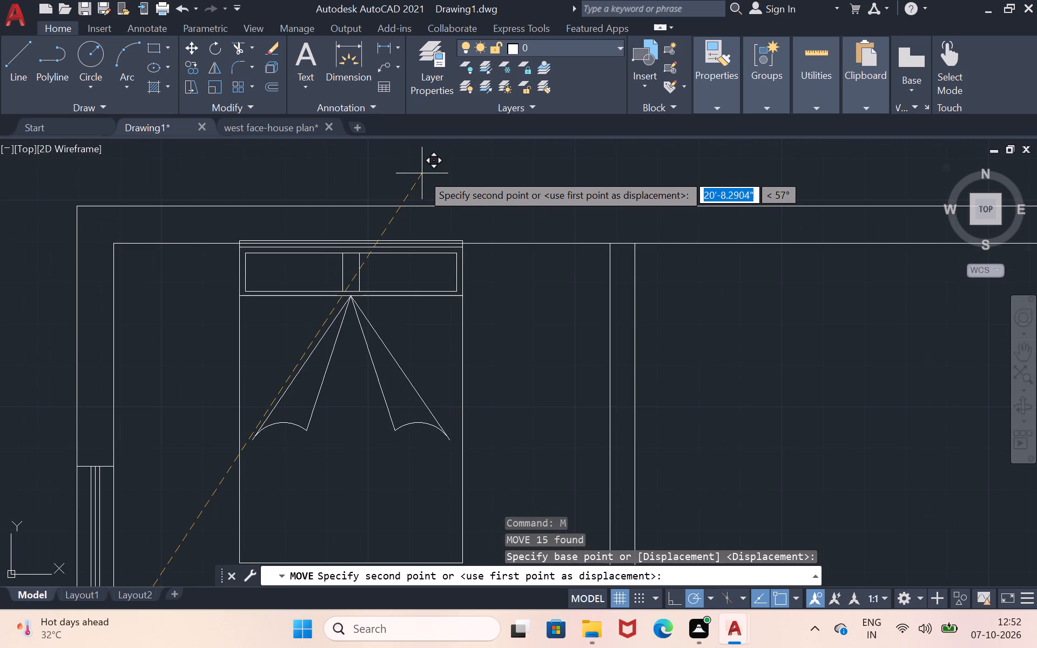
click(421, 177)
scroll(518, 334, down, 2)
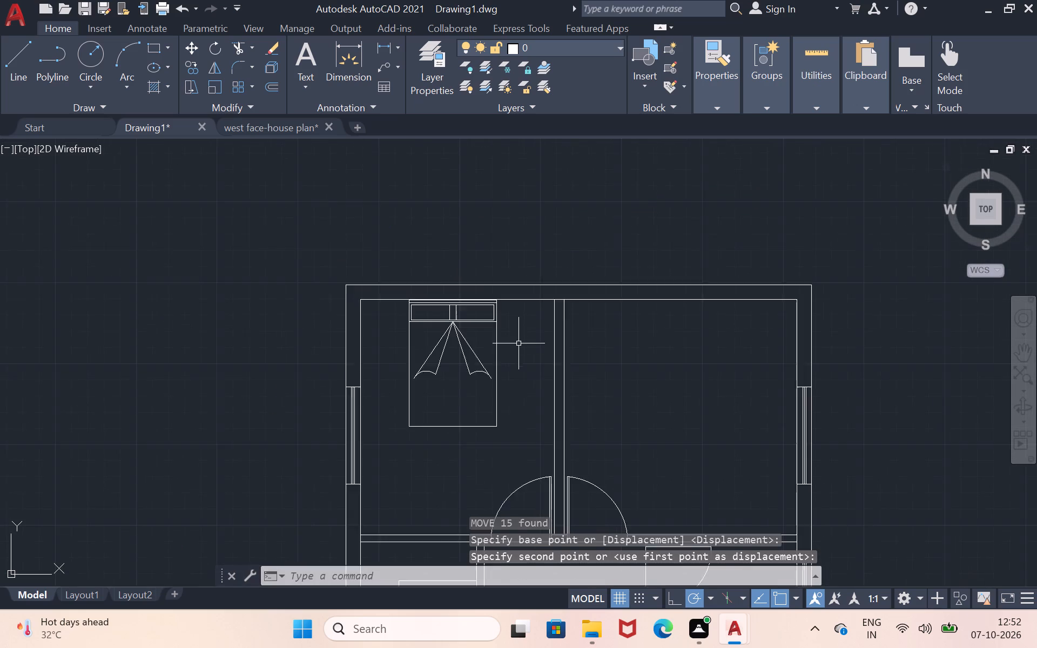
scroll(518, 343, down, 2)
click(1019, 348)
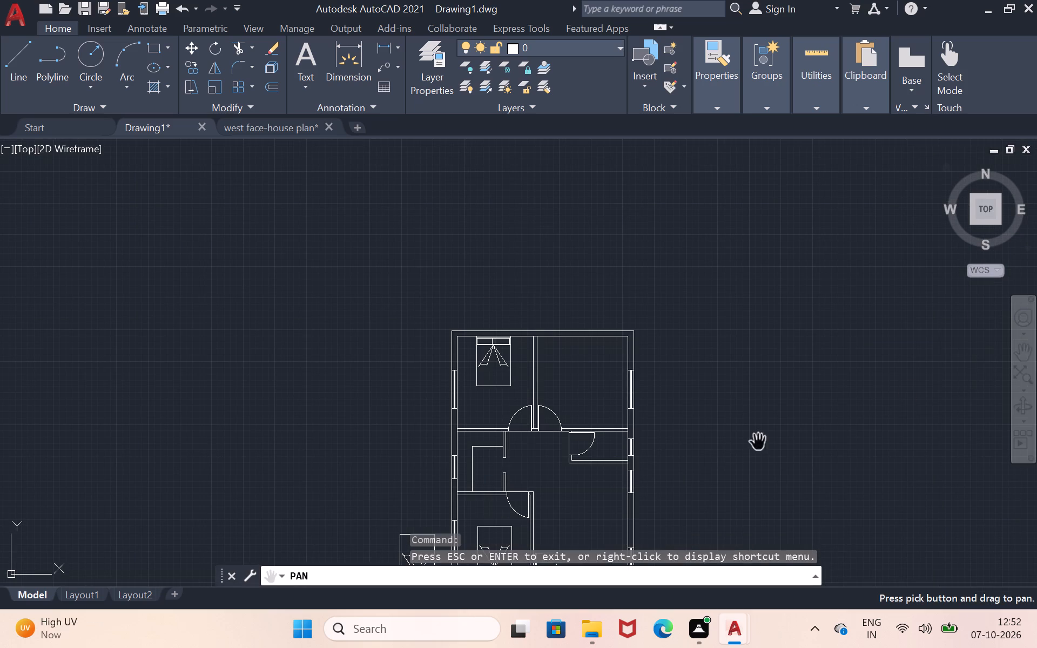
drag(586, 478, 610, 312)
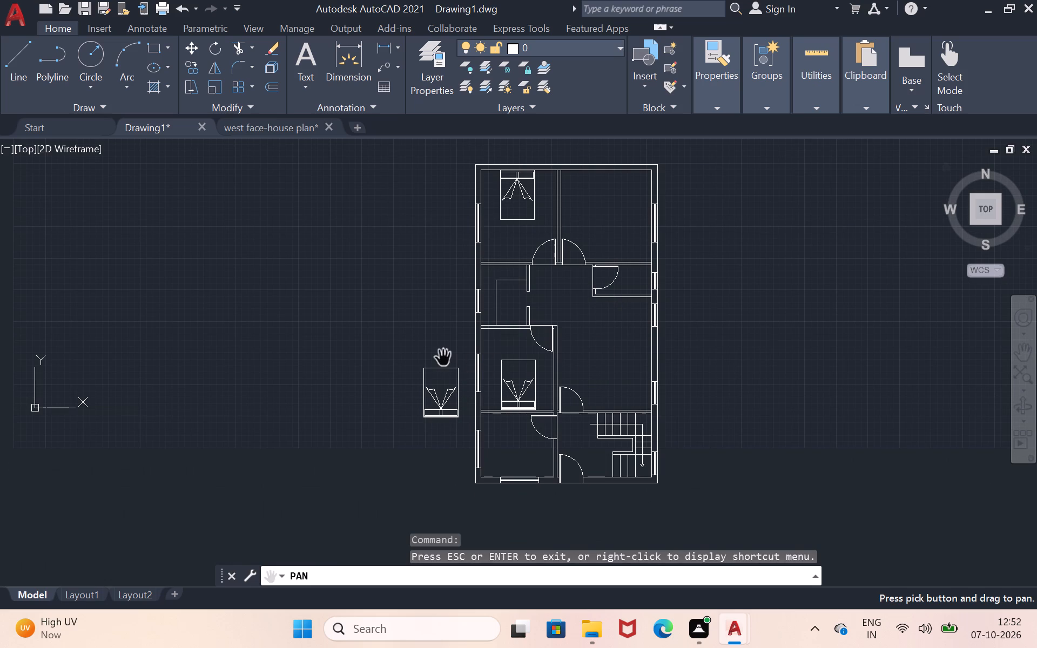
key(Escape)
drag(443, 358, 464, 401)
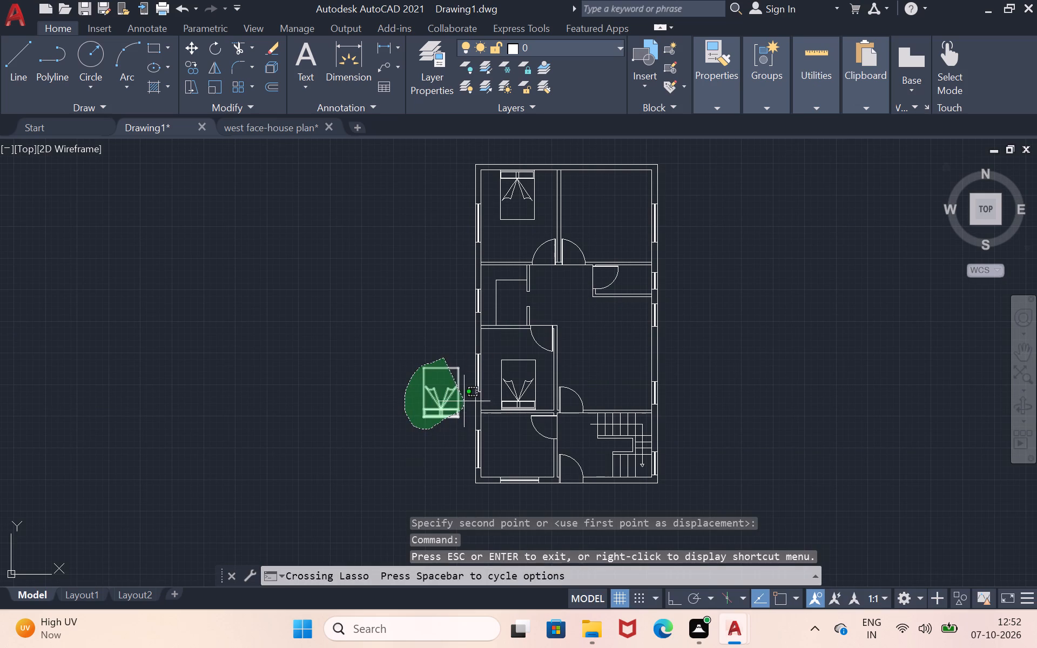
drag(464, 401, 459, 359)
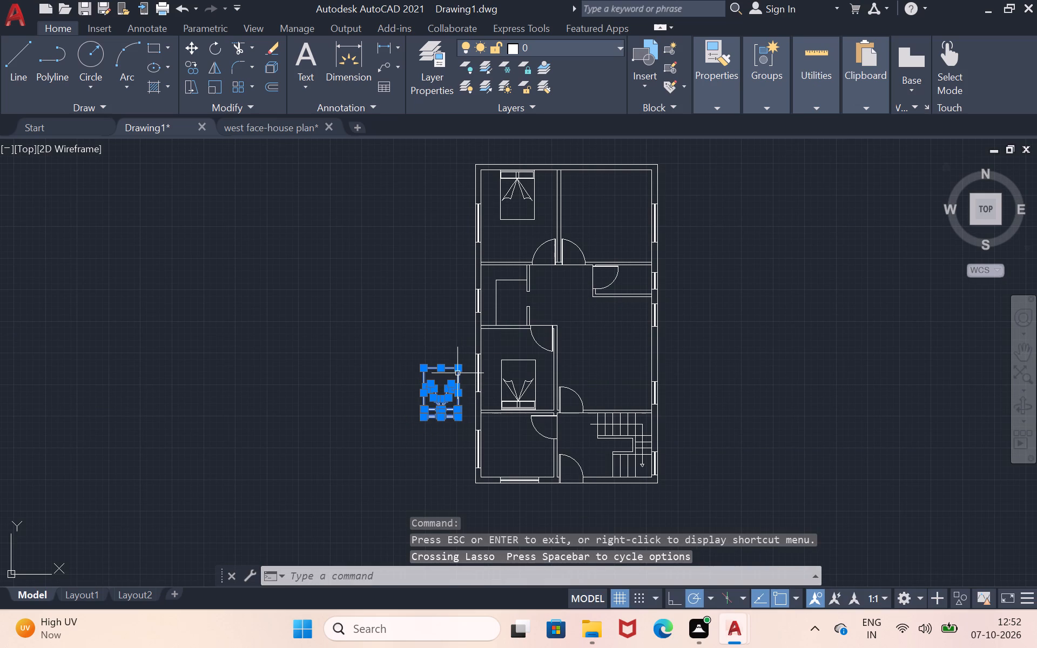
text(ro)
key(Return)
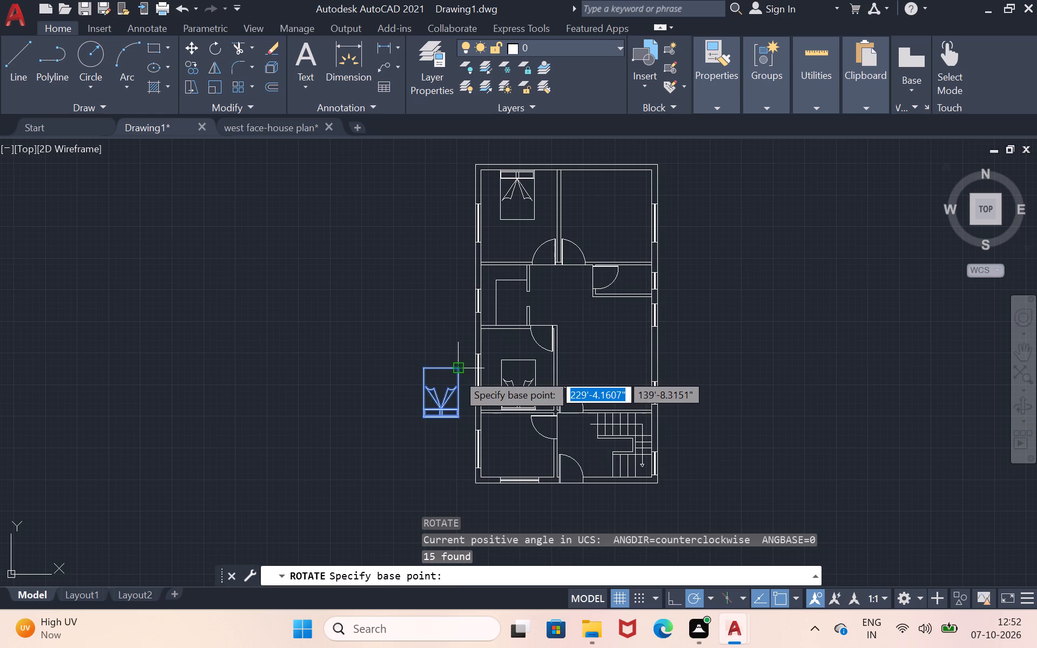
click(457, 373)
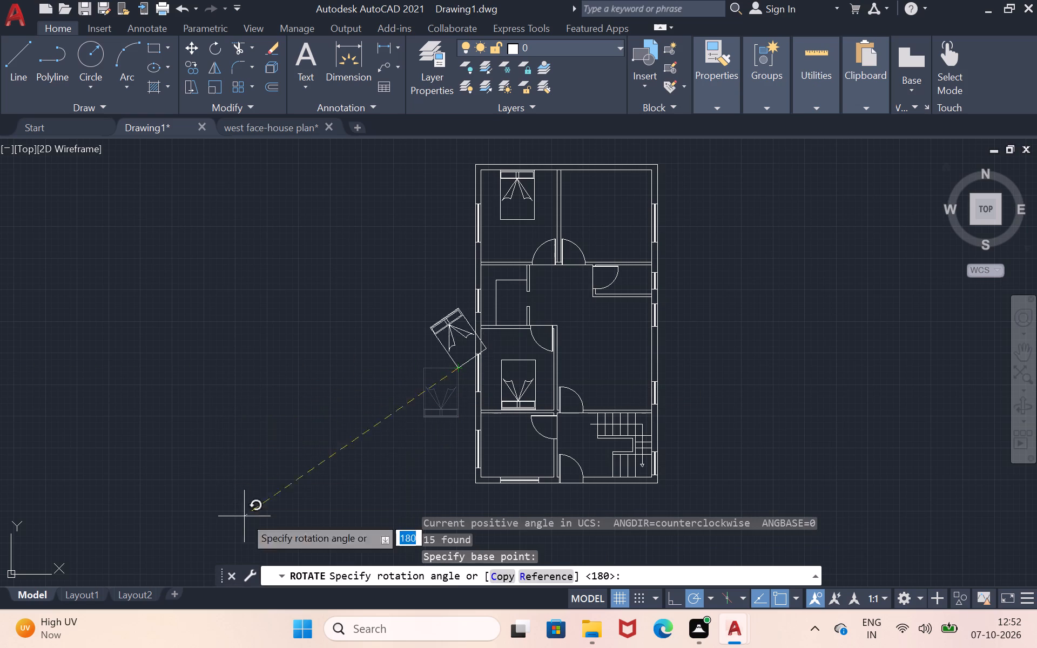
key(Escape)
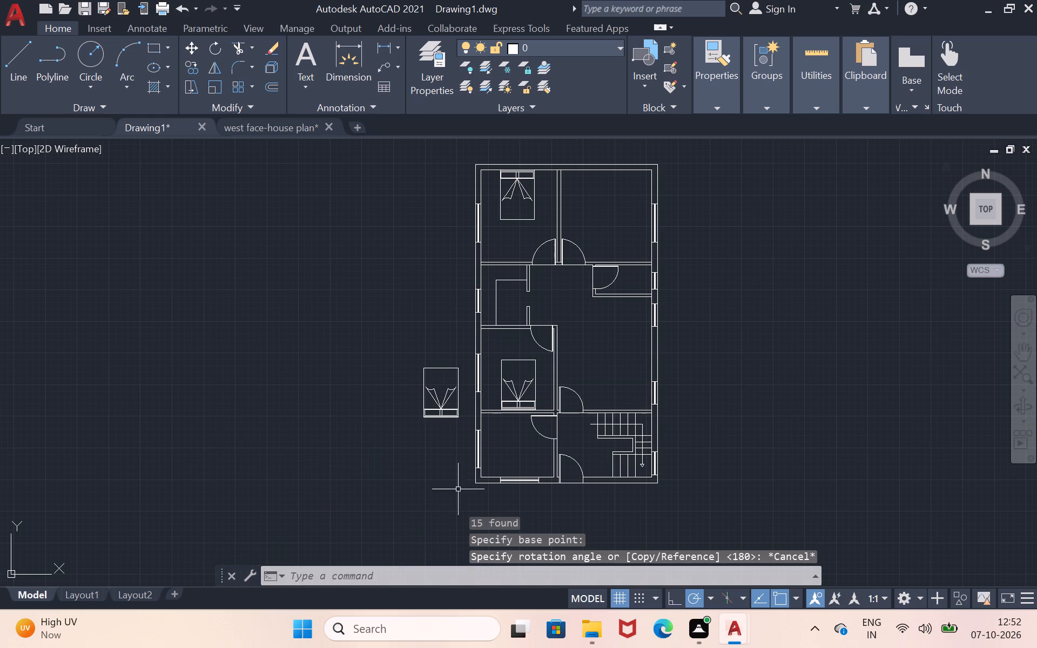
Move the remaining spare bed copy farther west, well away from the plan.
drag(440, 345, 462, 423)
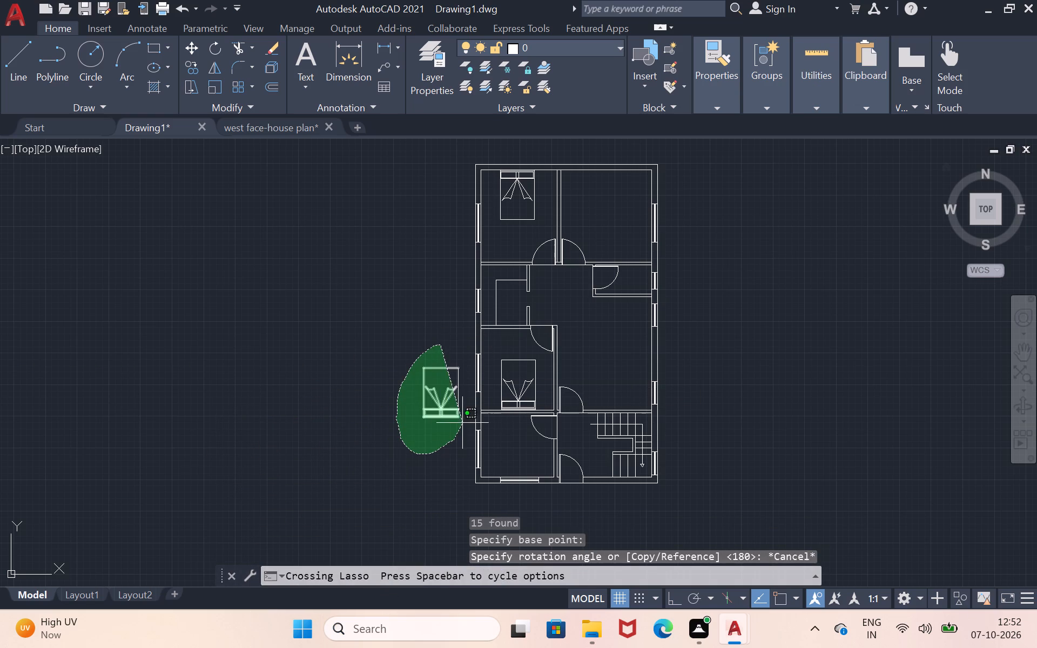
drag(462, 423, 461, 360)
key(m)
key(Return)
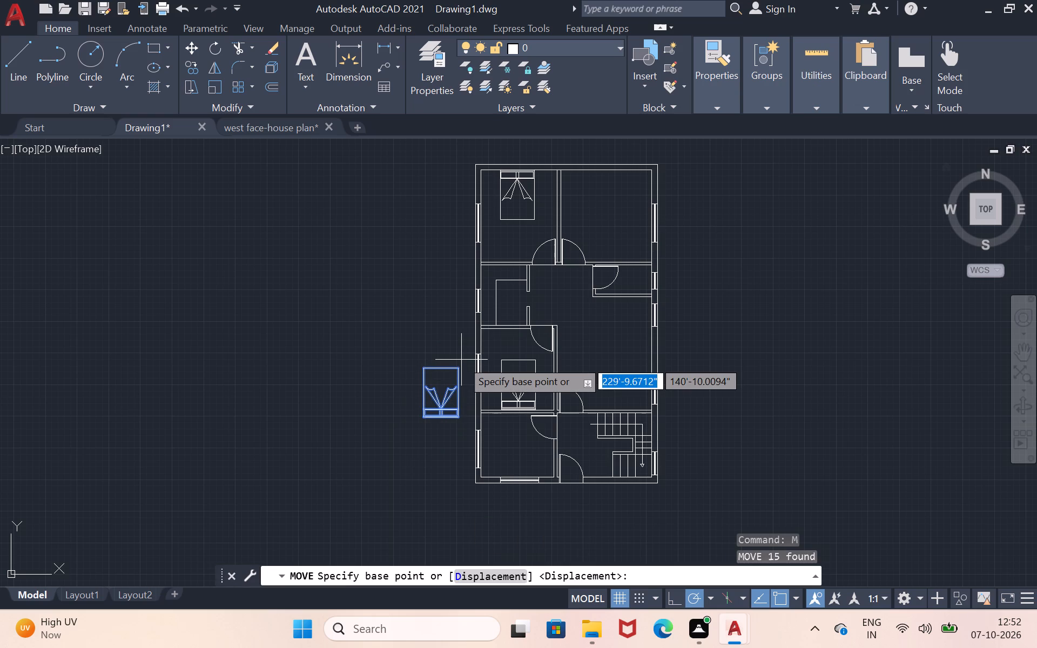
drag(461, 360, 167, 347)
click(167, 347)
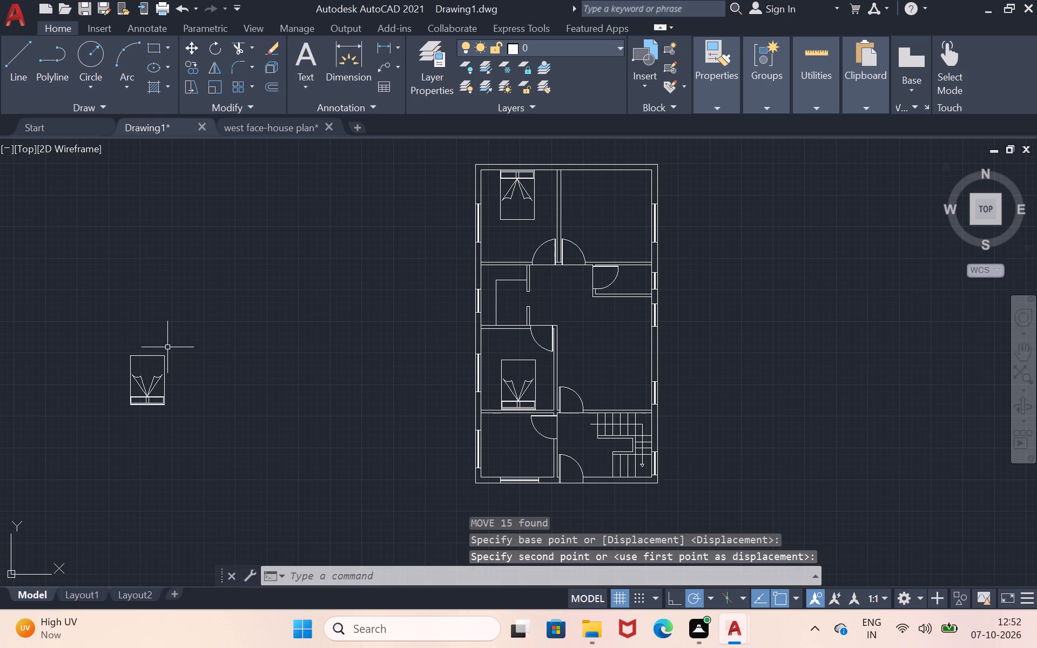
Rotate the spare bed copy west of the plan 180 degrees so its pillow end faces north.
key(Escape)
drag(165, 325, 248, 418)
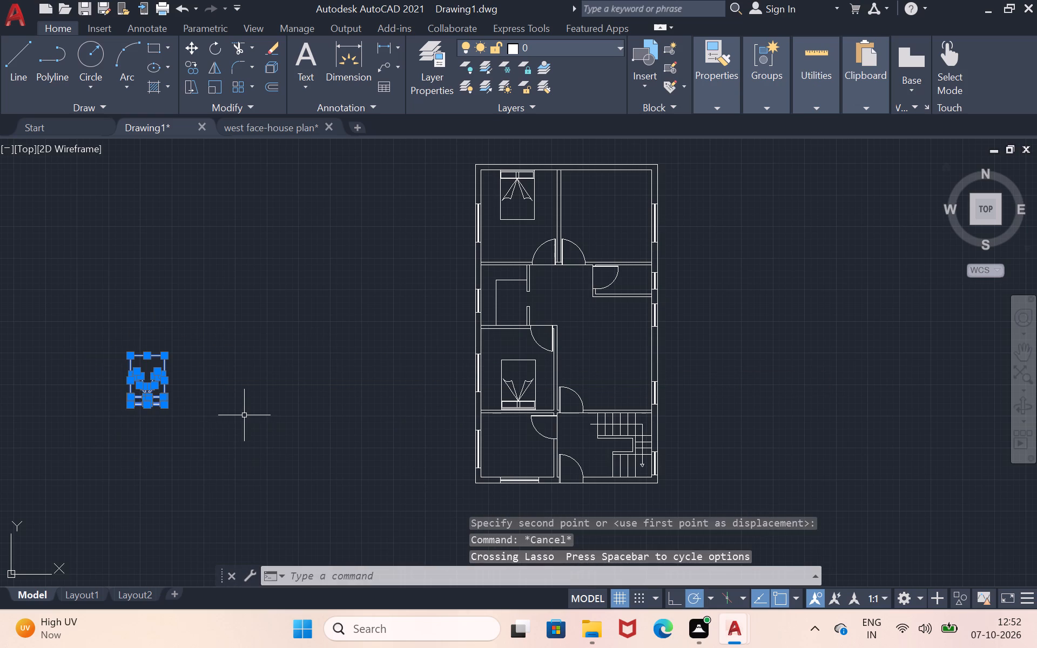
text(ro)
key(Return)
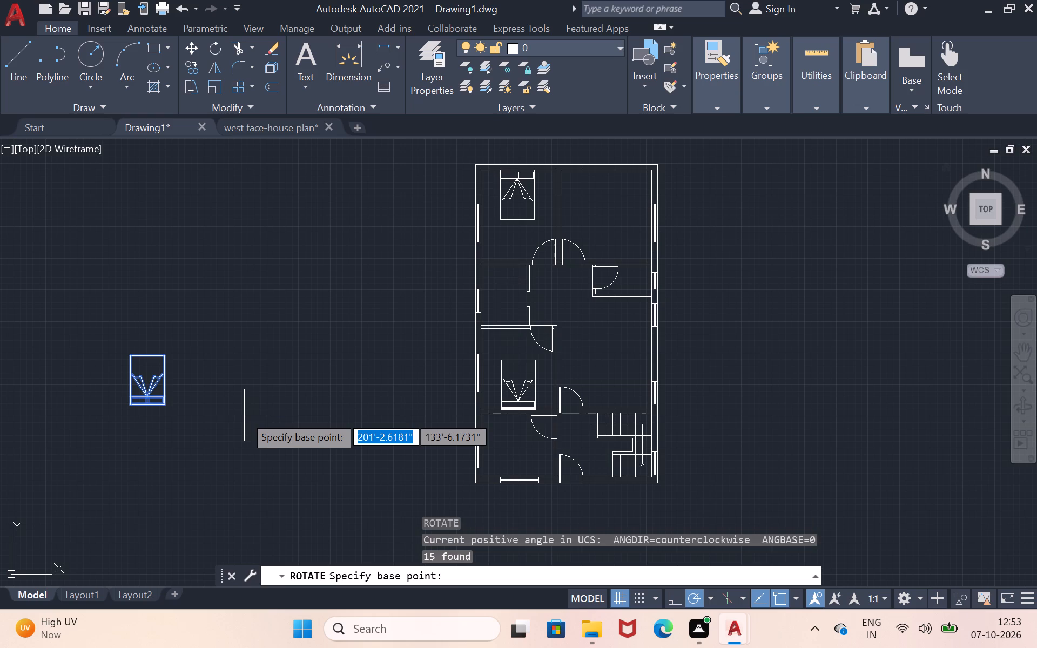
drag(244, 413, 258, 390)
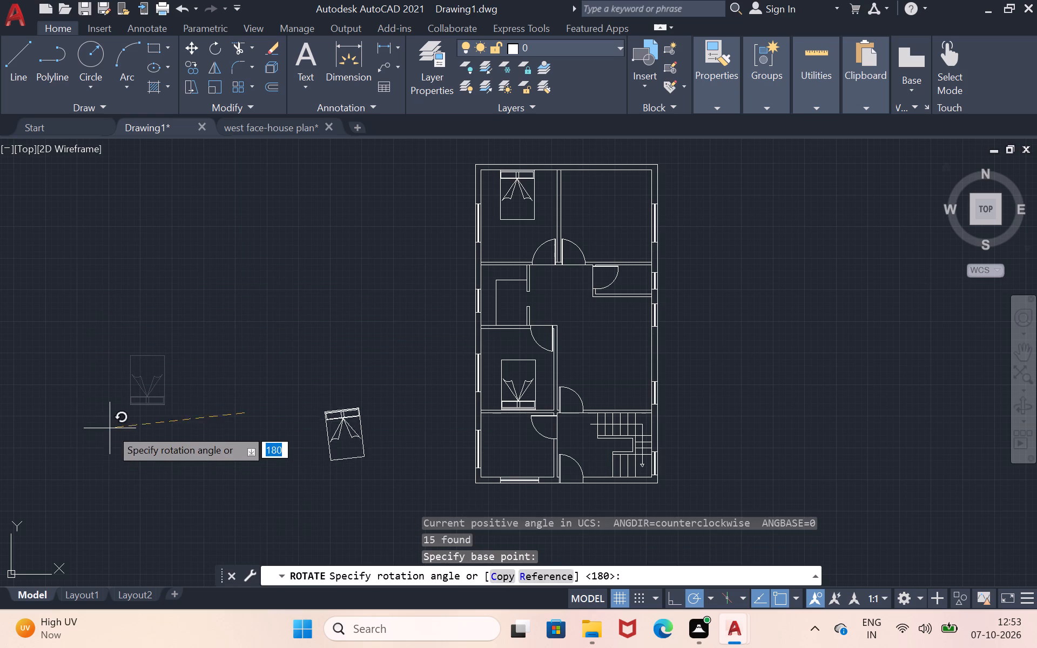
click(113, 417)
Move the rotated bed copy into the north-east bedroom, with its pillow end against the room's north wall.
drag(351, 398, 405, 436)
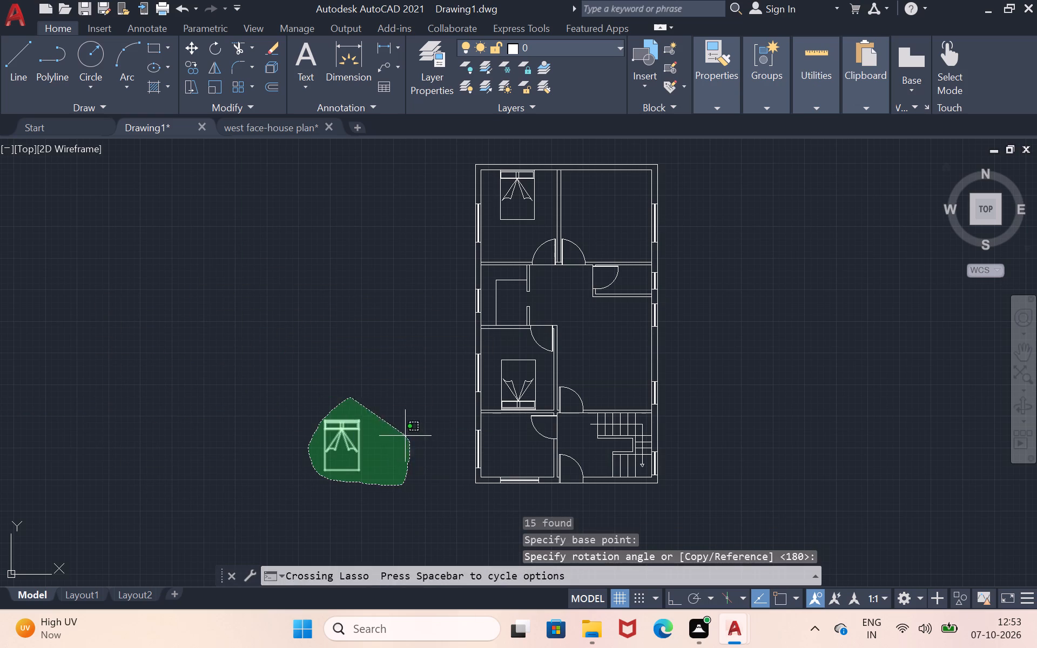
drag(405, 436, 403, 434)
key(n)
key(BackSpace)
key(m)
key(Return)
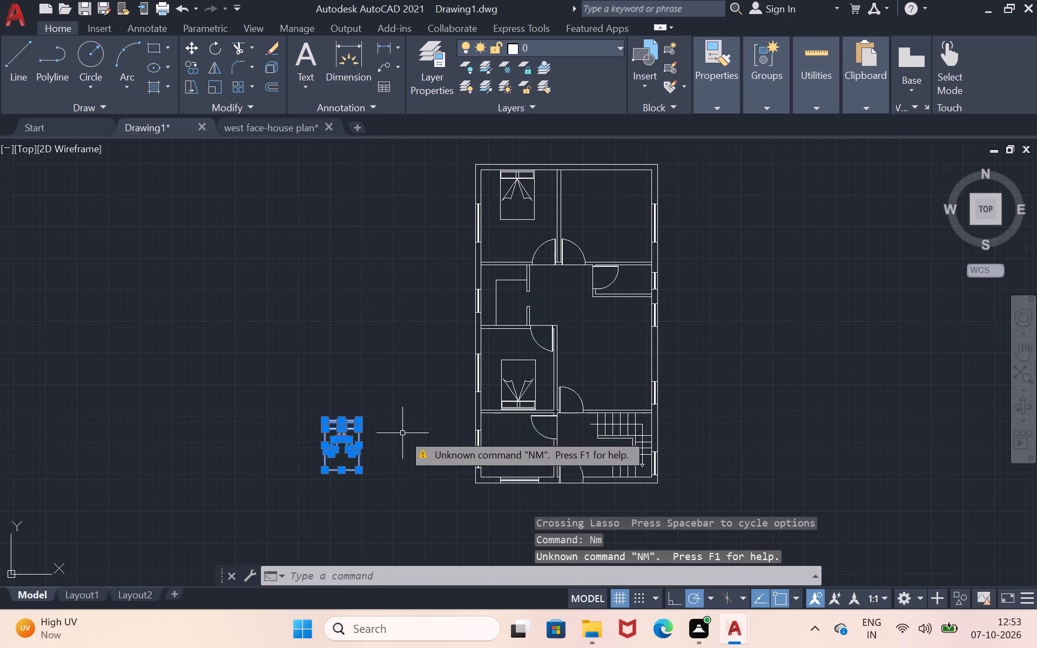
drag(402, 433, 438, 387)
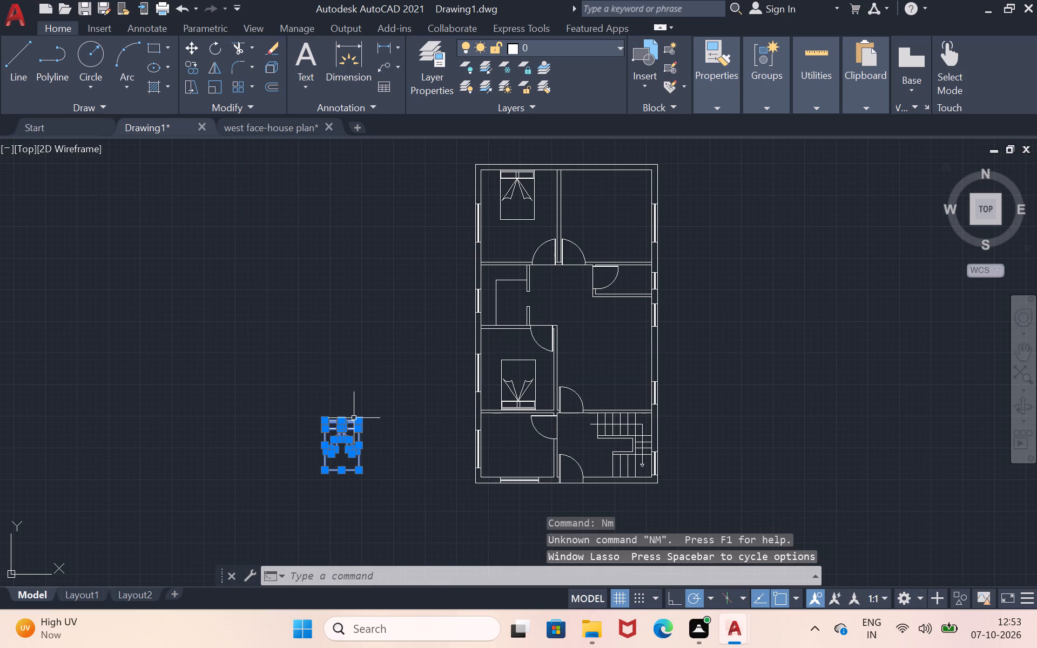
key(m)
key(Return)
click(354, 417)
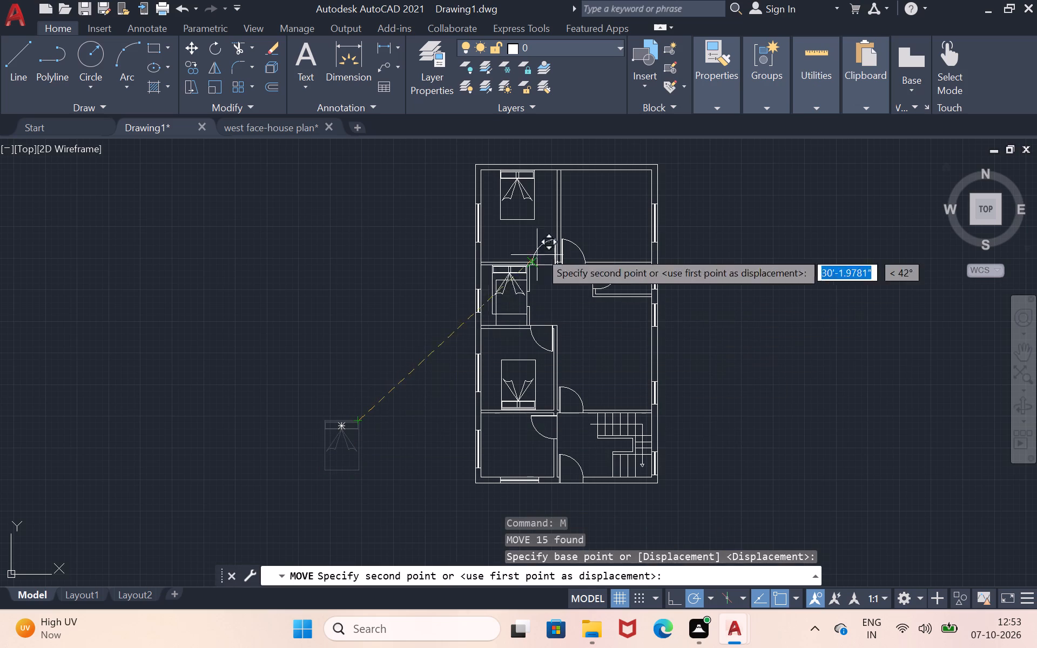
scroll(616, 176, up, 4)
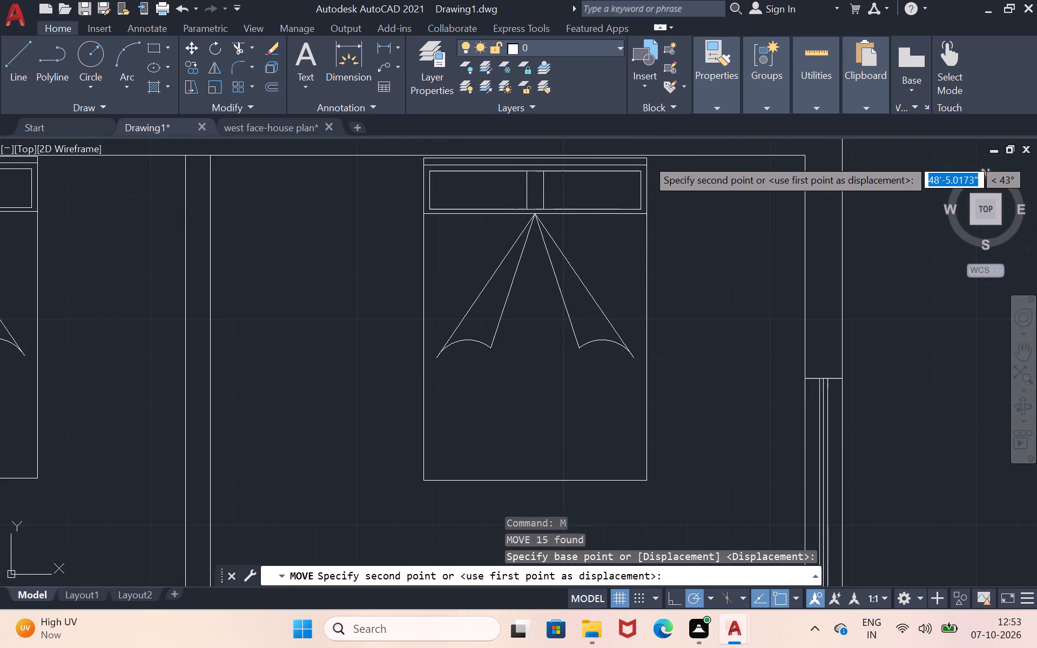
click(654, 158)
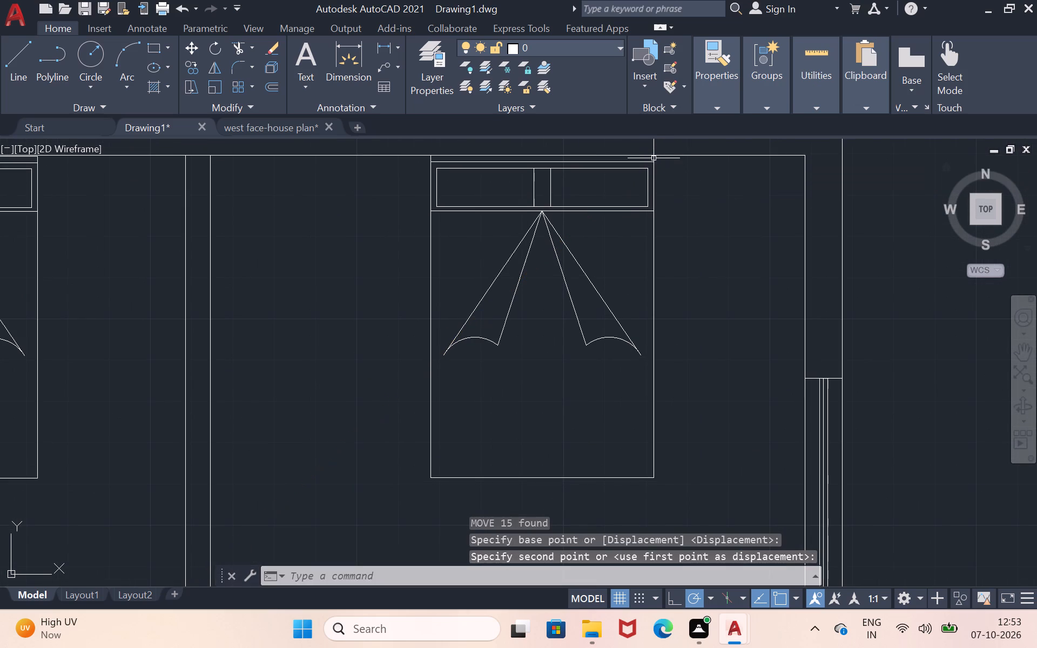
Trim away both lines of the L-shaped counter outline in the small room south of the north-west bedroom.
scroll(671, 268, down, 2)
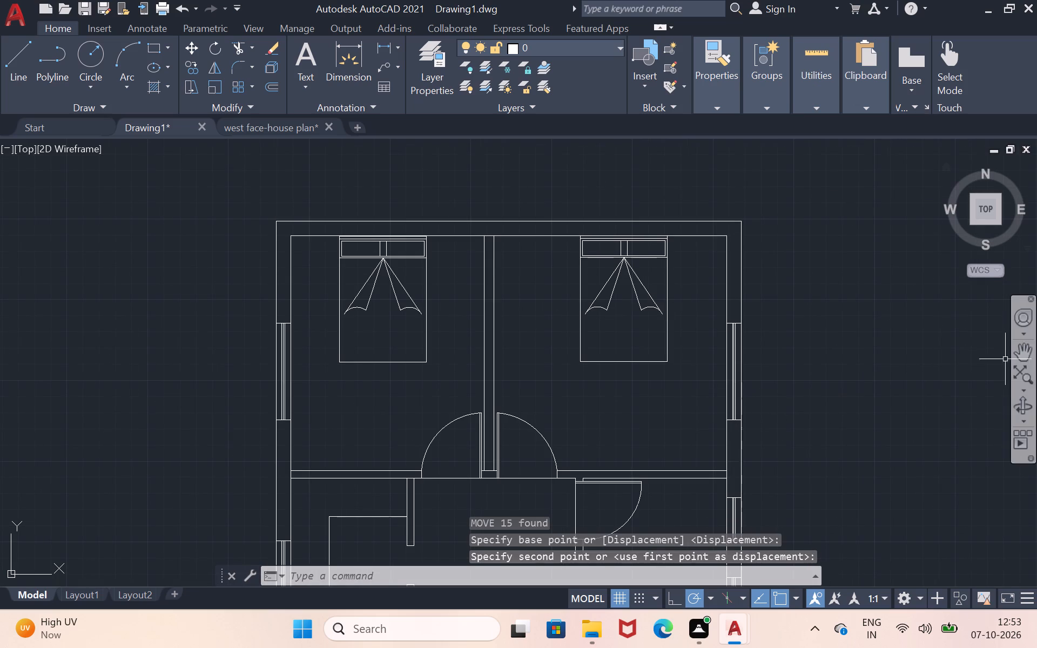
click(1032, 355)
drag(837, 421, 819, 315)
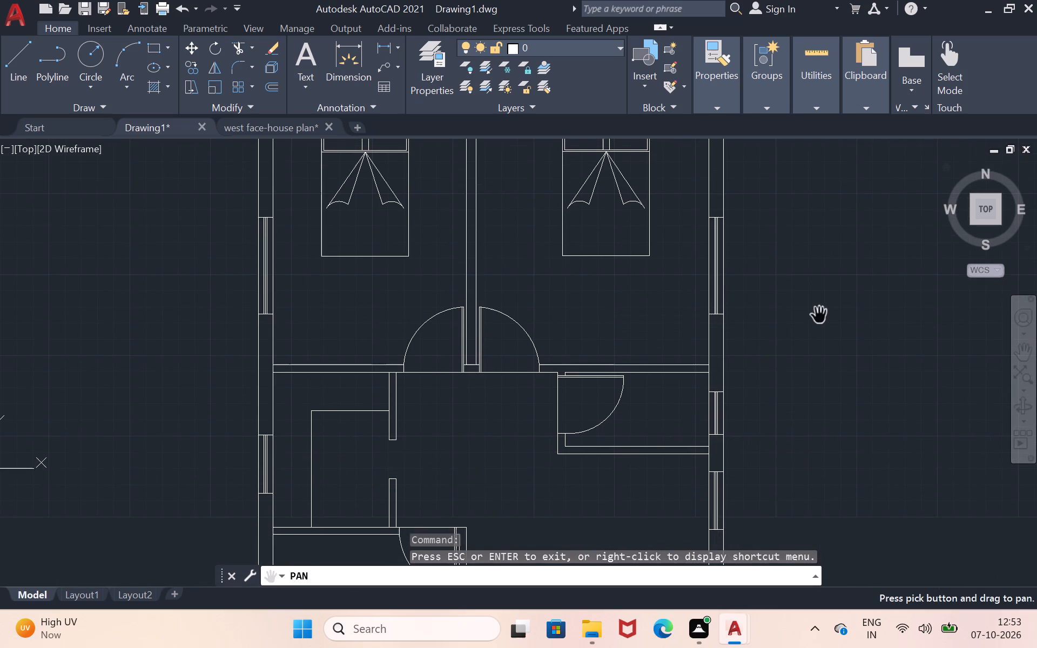
scroll(819, 315, down, 1)
drag(812, 369, 797, 341)
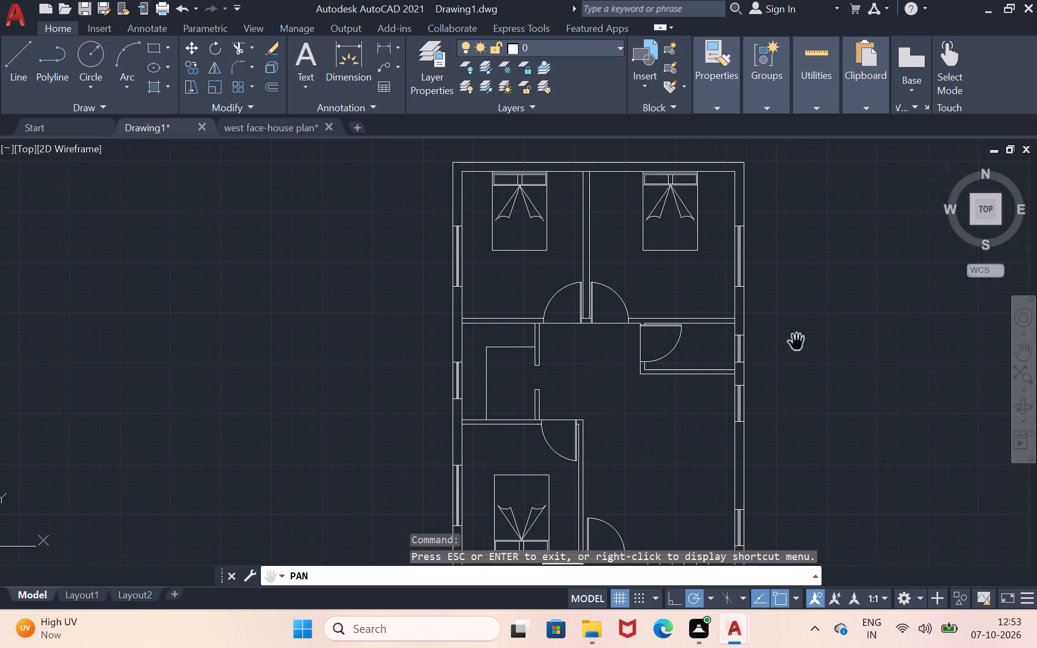
scroll(697, 366, up, 1)
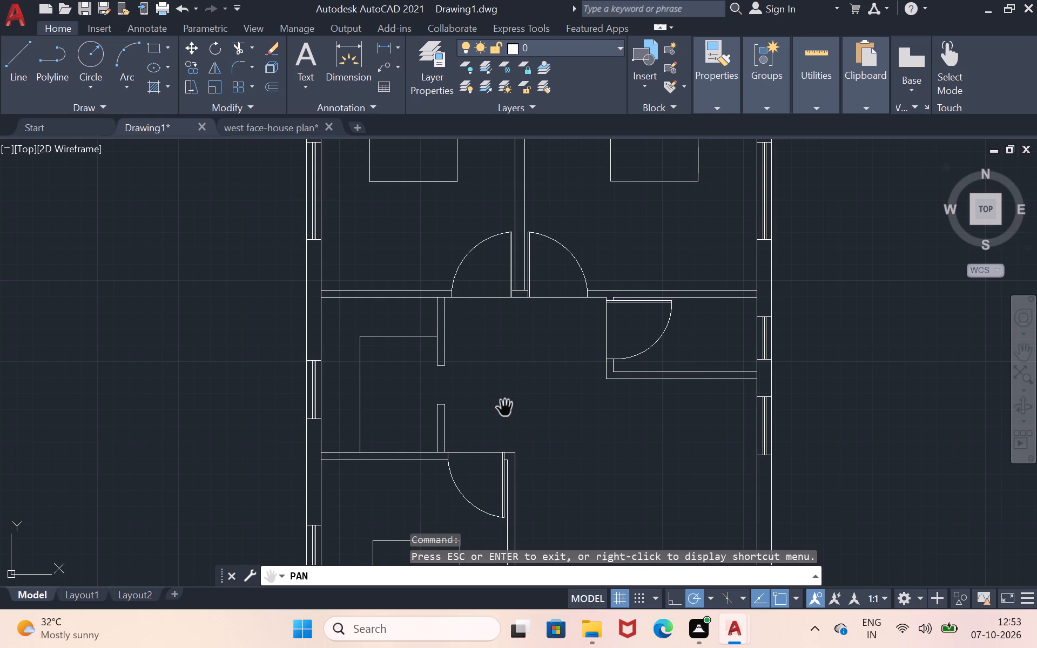
drag(345, 372, 364, 407)
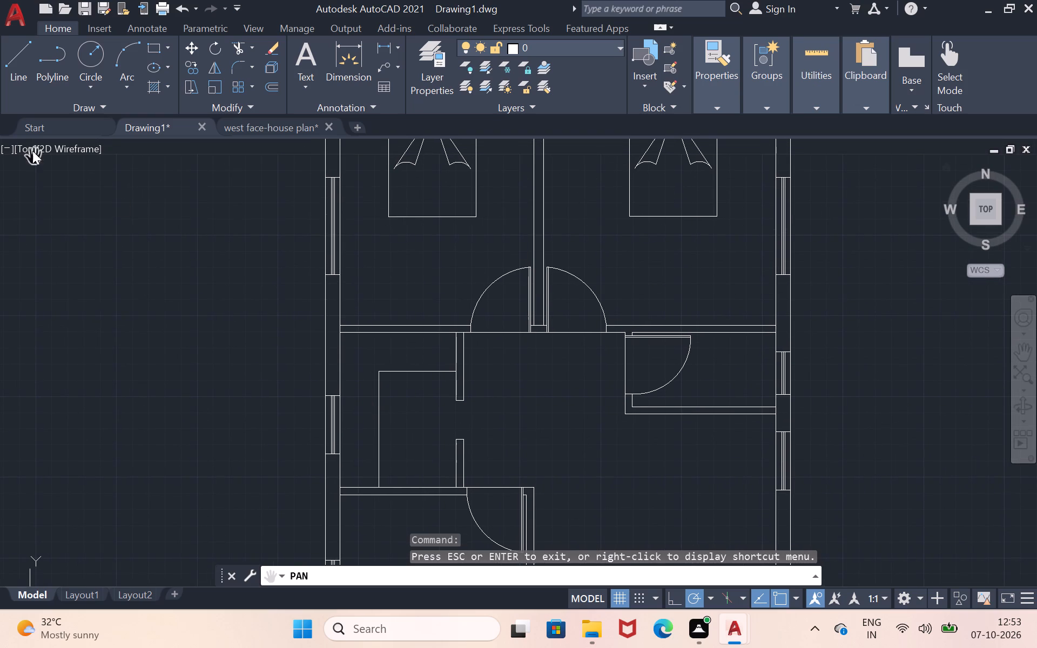
click(10, 63)
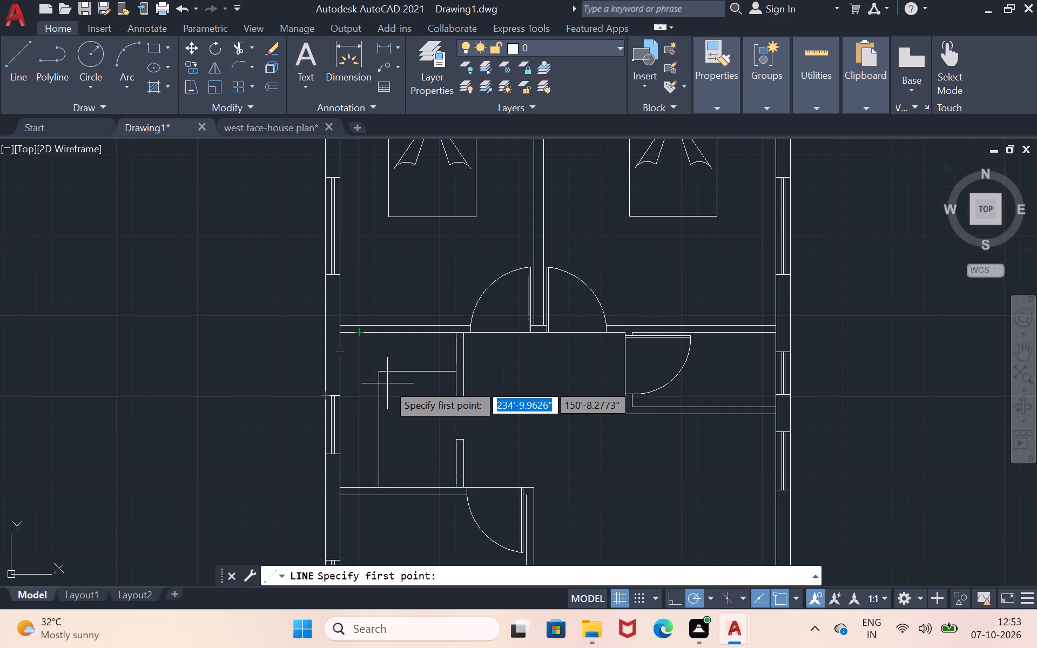
click(243, 48)
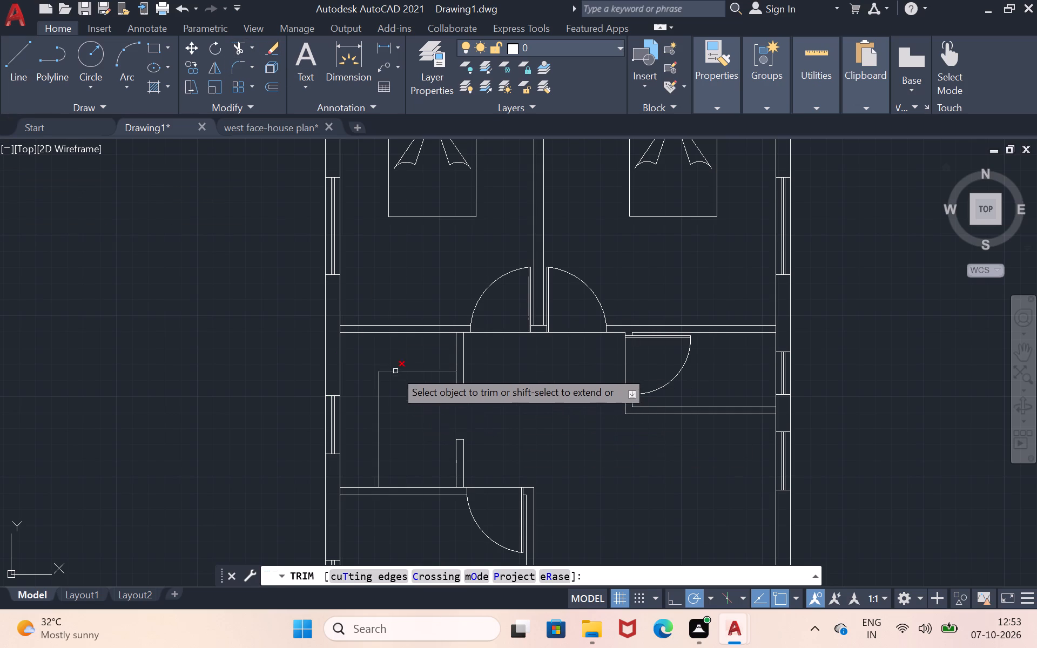
drag(392, 346, 358, 396)
key(Escape)
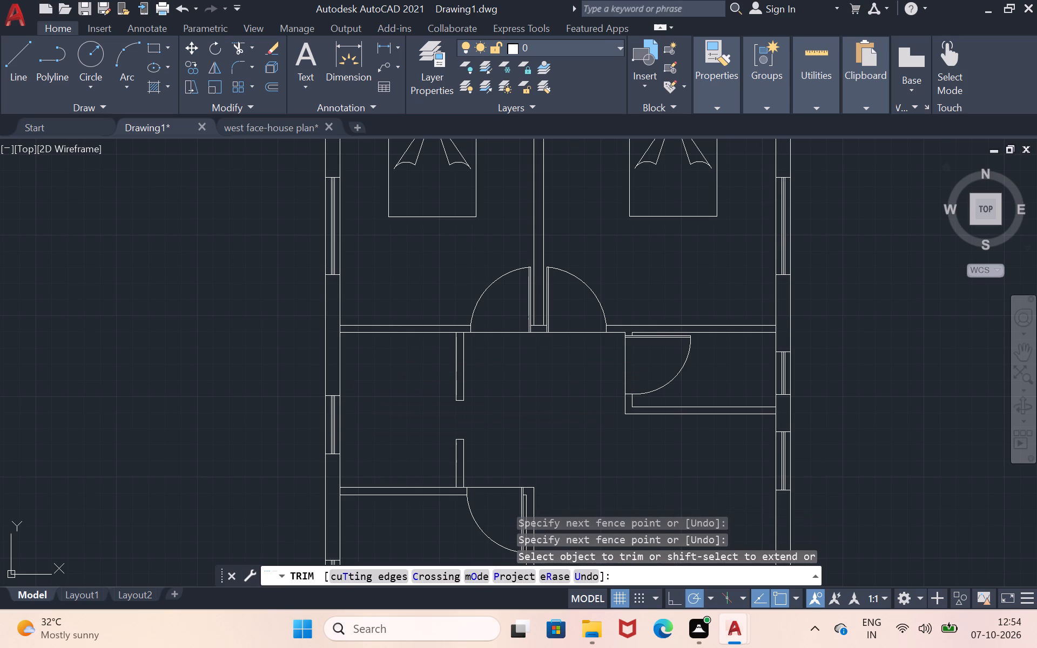
Draw a line in that small room from its north-west corner east along the north wall, then 8' south to the south wall.
click(2, 82)
click(14, 70)
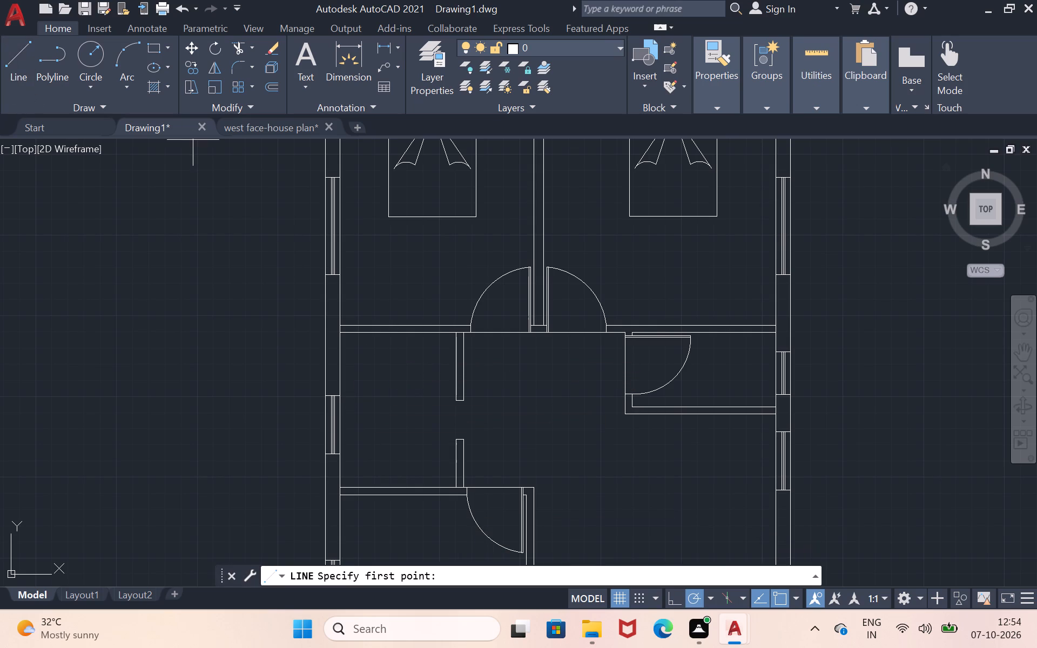
click(342, 332)
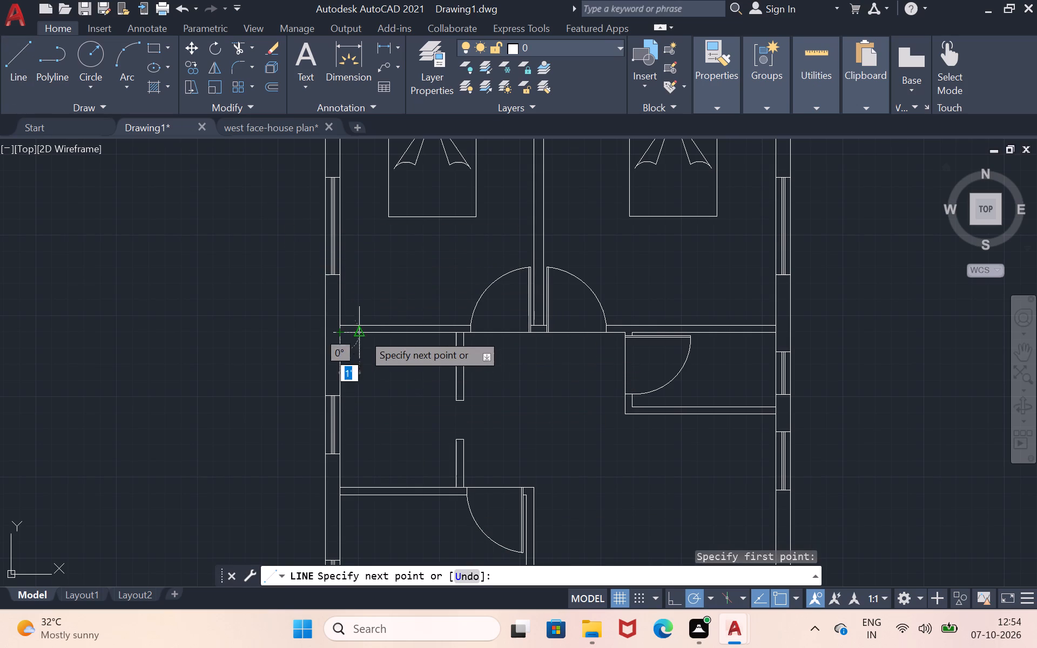
click(382, 333)
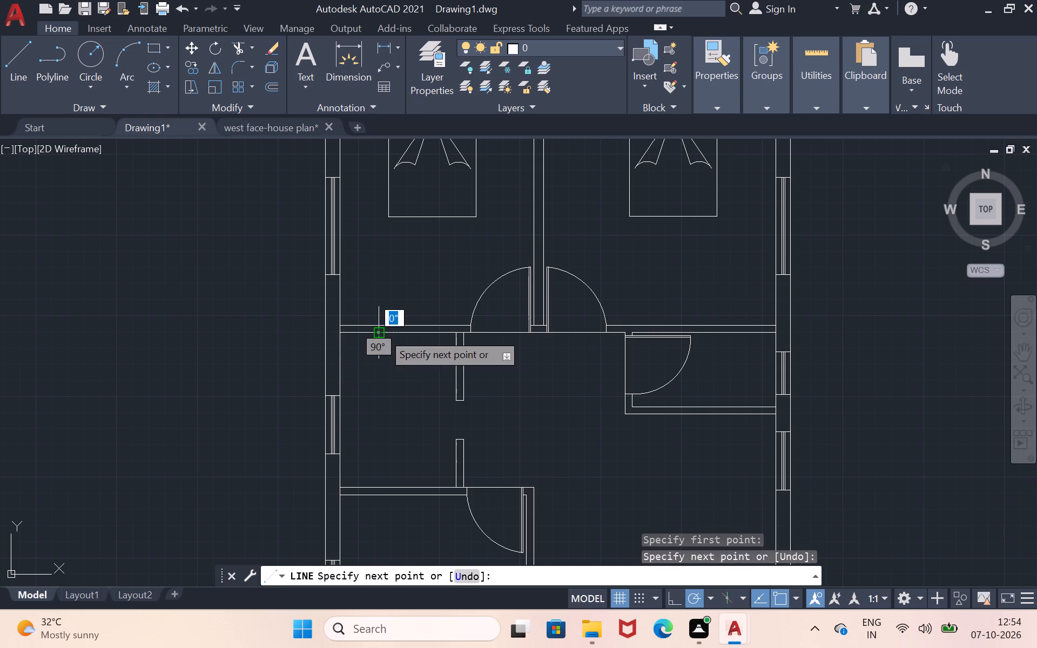
click(381, 492)
key(Return)
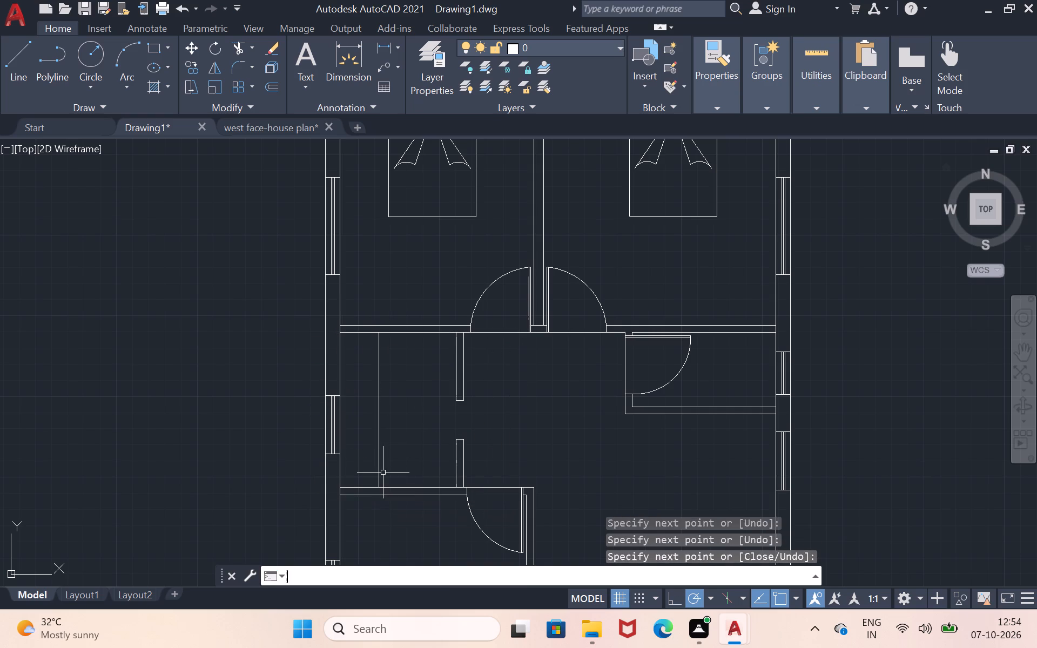
Draw a line from the small room's south-west corner 2' up beside the west wall, then east to the partition wall.
click(17, 73)
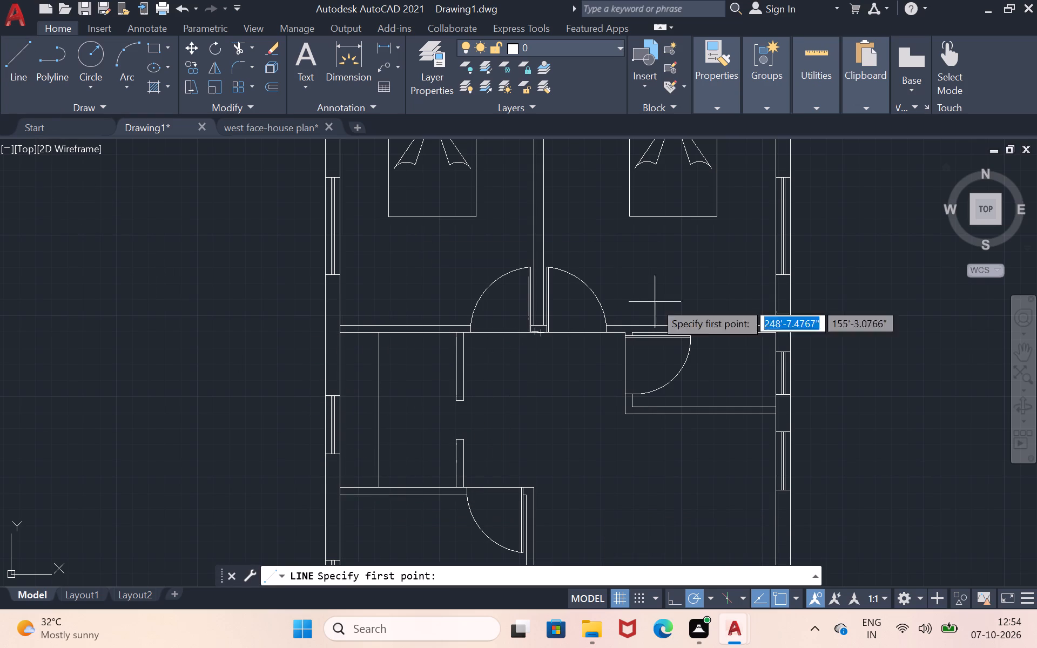
click(345, 486)
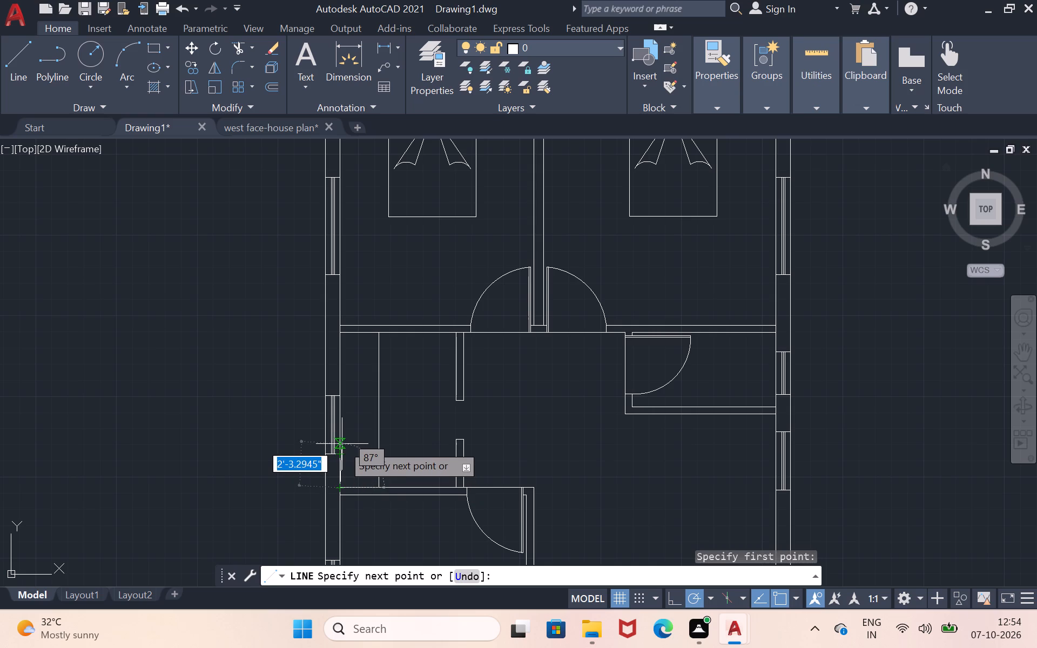
key(2)
key(apostrophe)
key(Return)
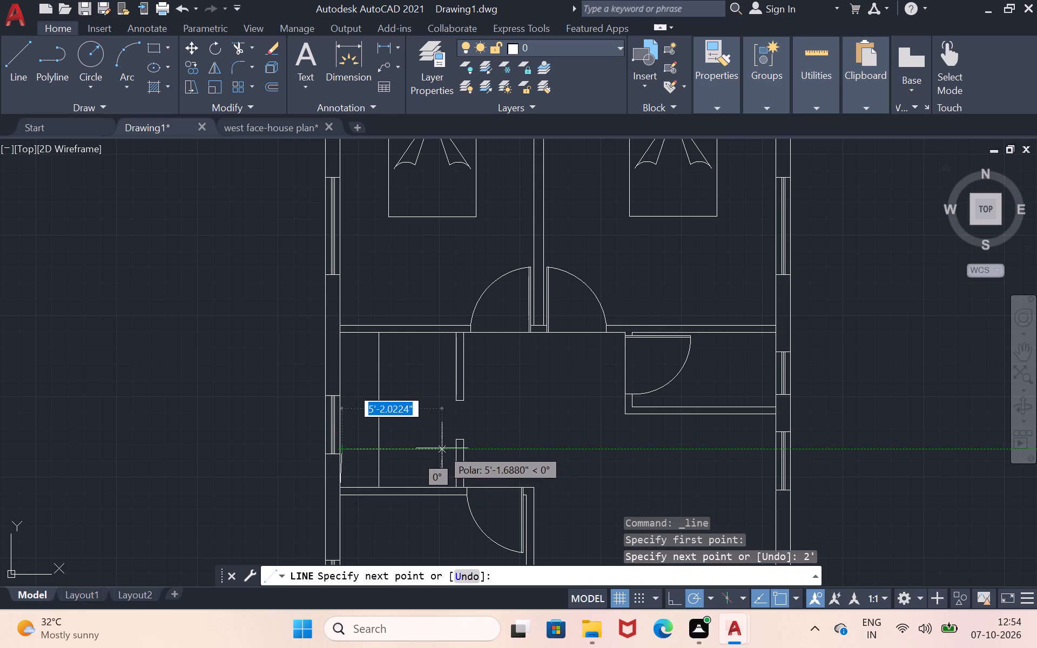
click(459, 447)
key(Return)
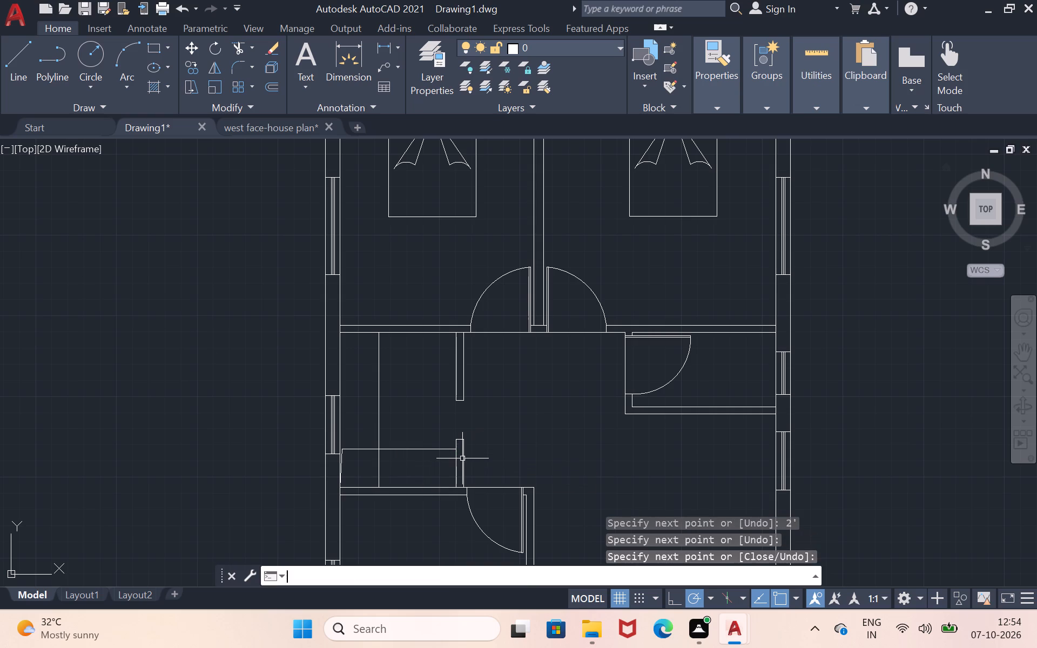
Replace the slanted segment beside the west wall with a short line joining the horizontal counter line to that wall.
click(241, 50)
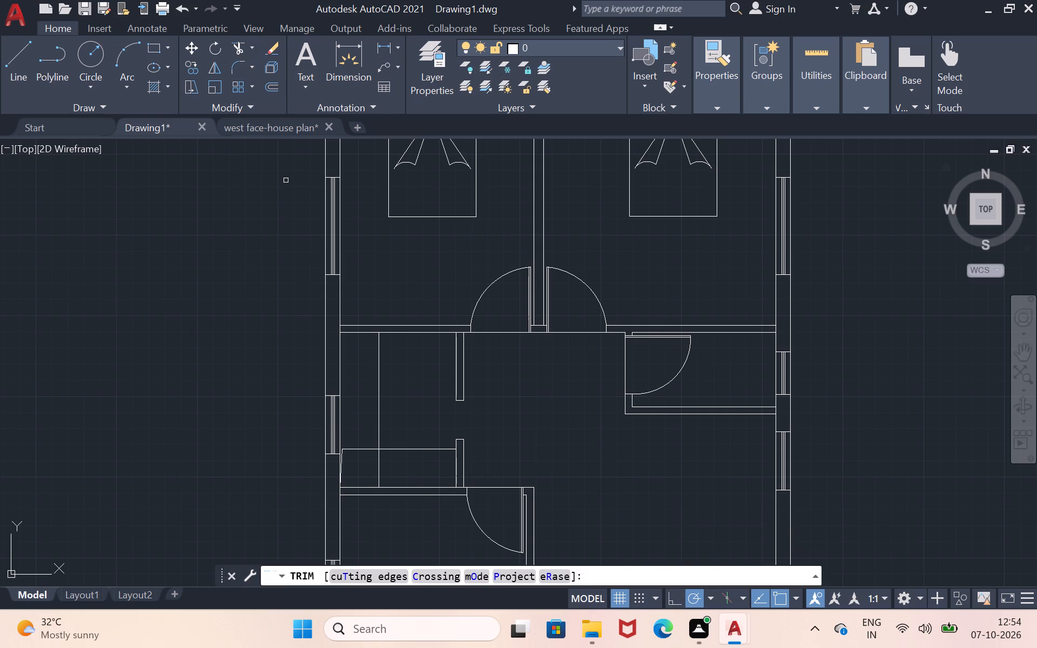
scroll(353, 461, up, 2)
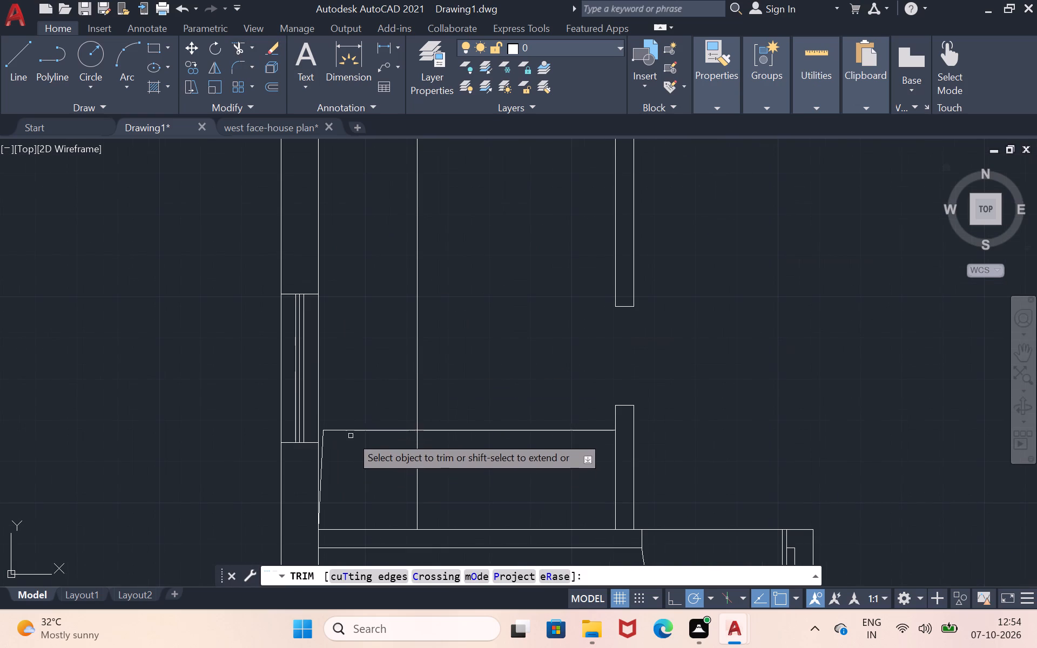
click(322, 441)
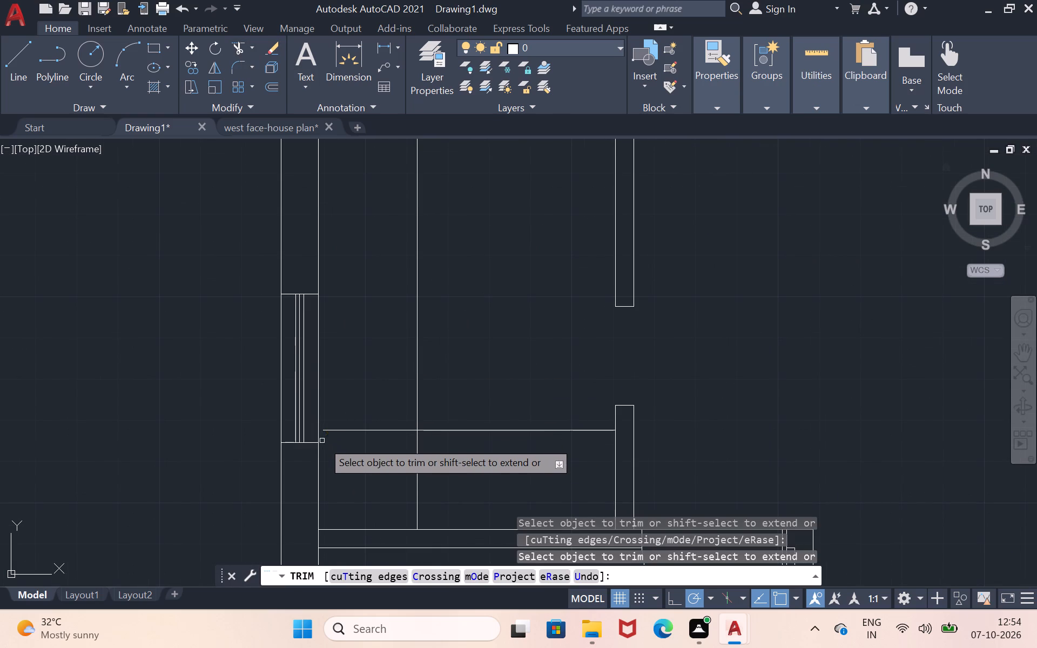
click(22, 94)
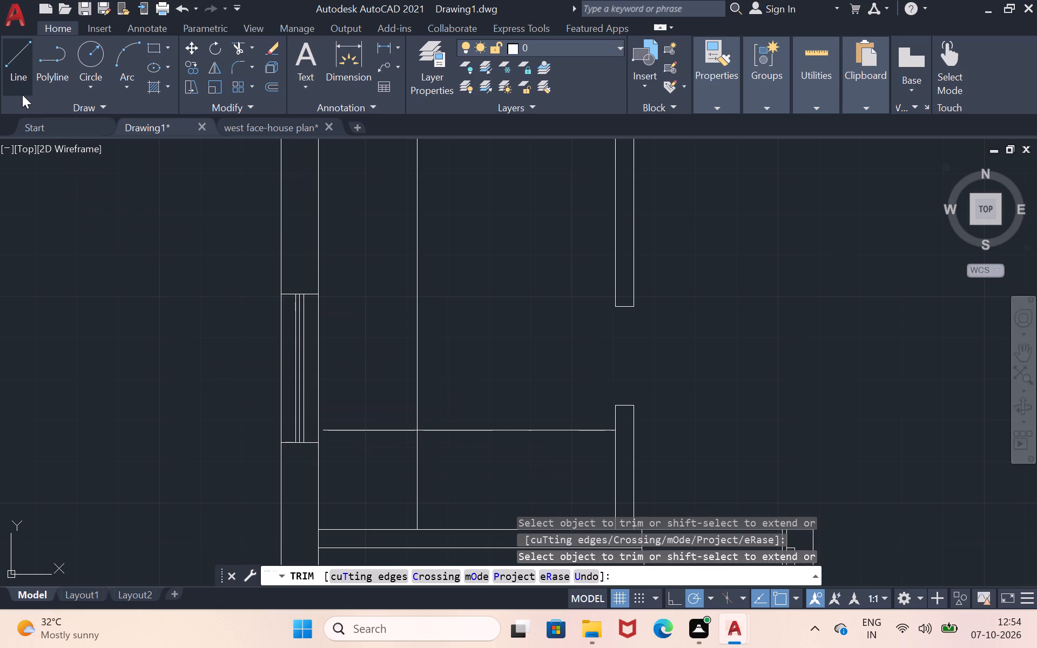
click(321, 435)
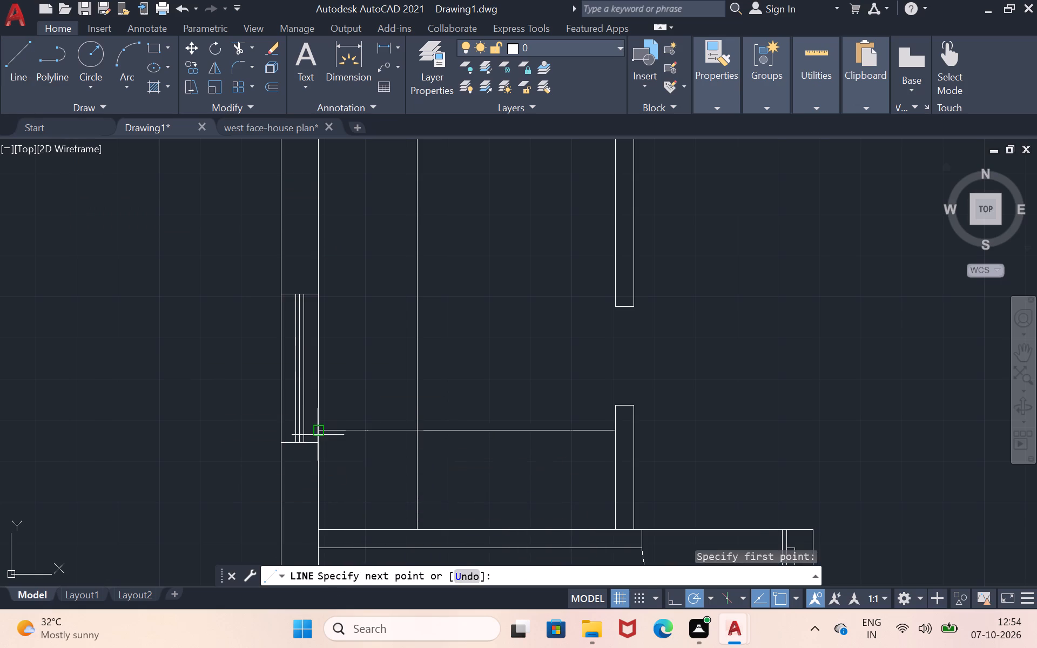
click(318, 435)
key(Return)
Trim the horizontal counter line west of the crossing and the vertical one south of it, leaving an L-shaped outline.
scroll(453, 449, down, 1)
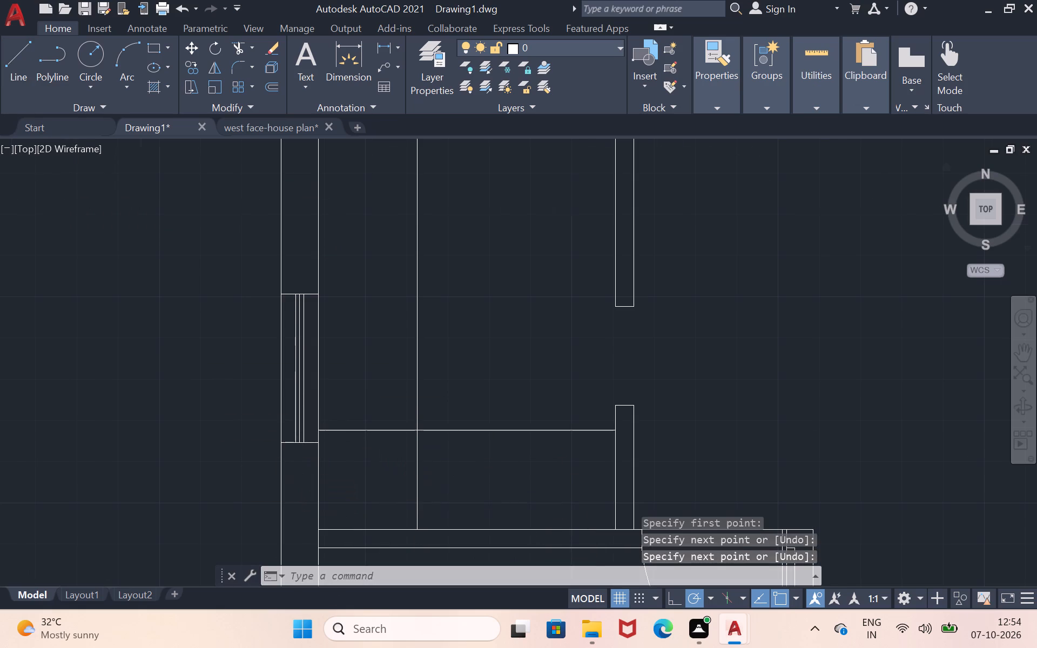
scroll(453, 449, down, 1)
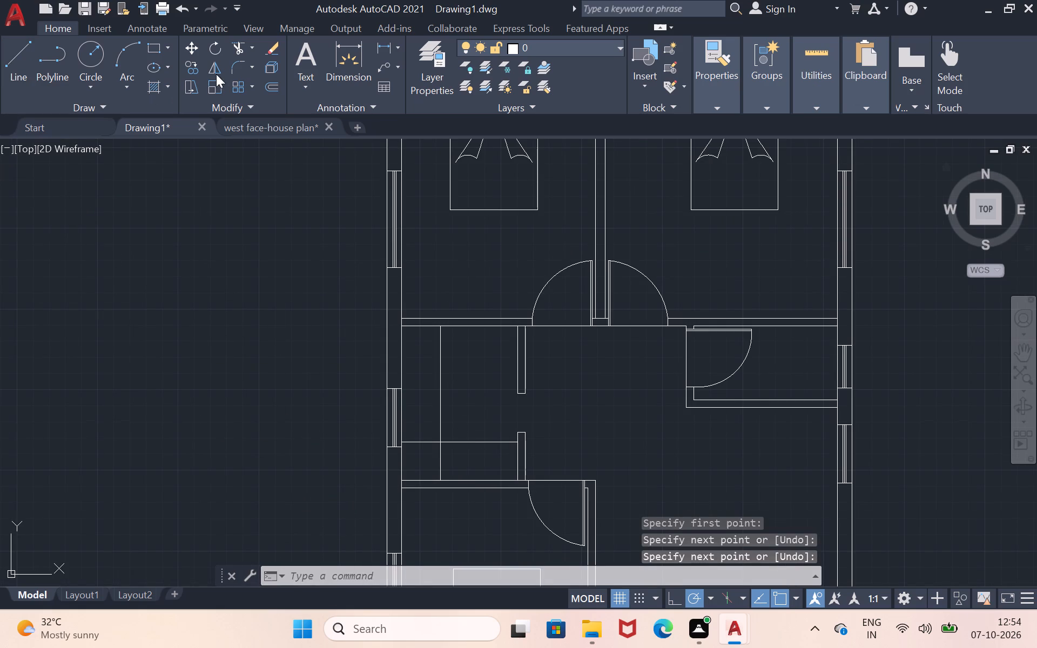
click(236, 38)
click(236, 43)
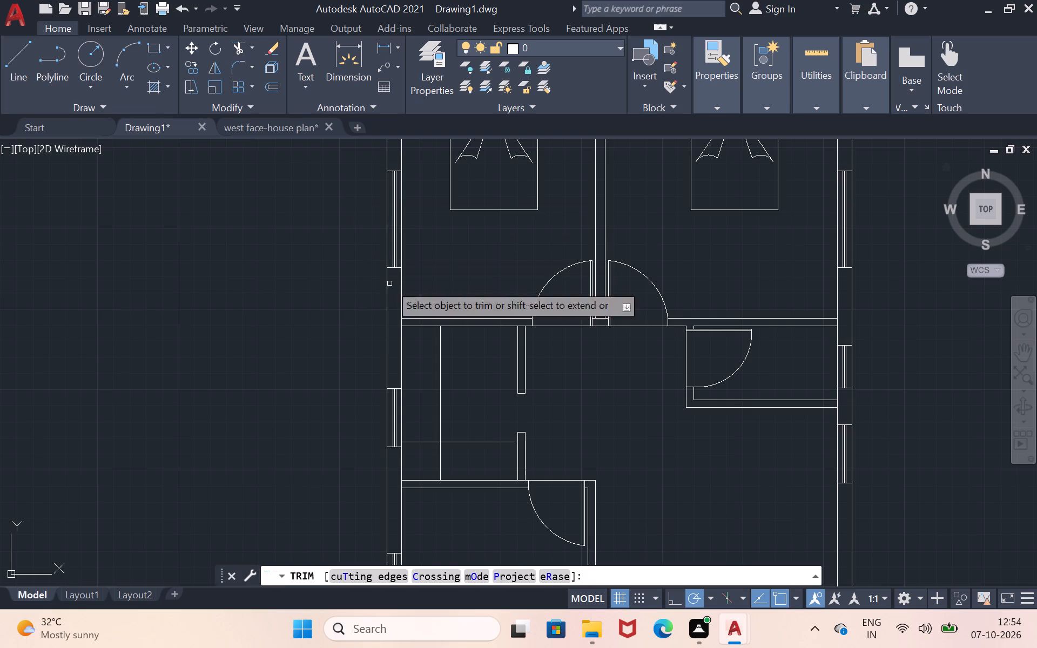
drag(420, 423, 455, 457)
key(Return)
scroll(554, 348, down, 1)
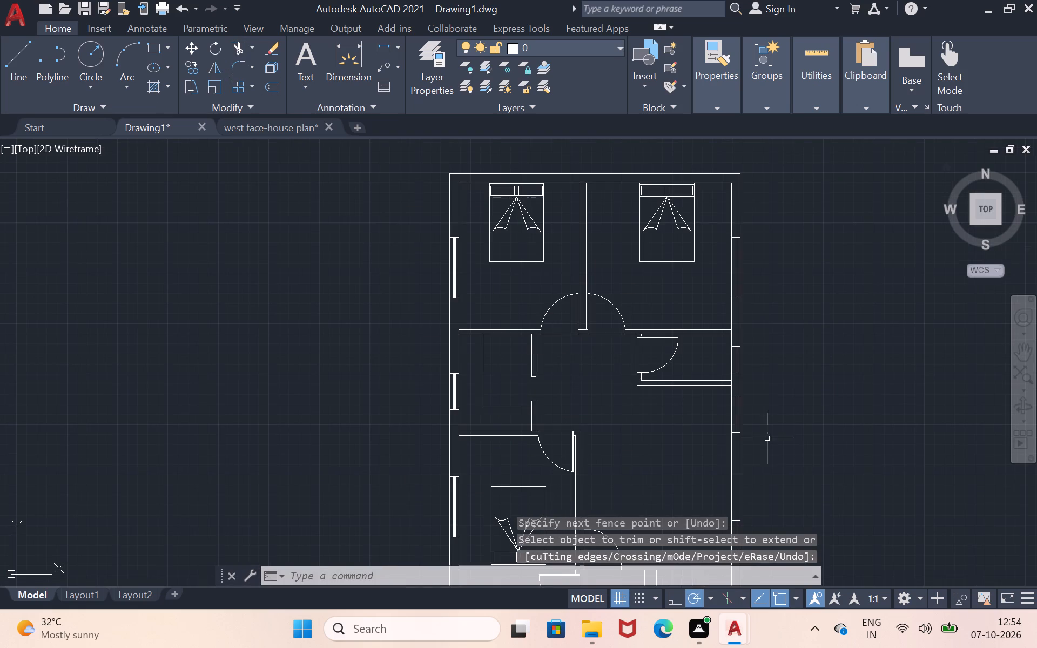
Examine the trimmed L-shaped counter outline in the small west room against the surrounding walls and window.
scroll(768, 442, down, 1)
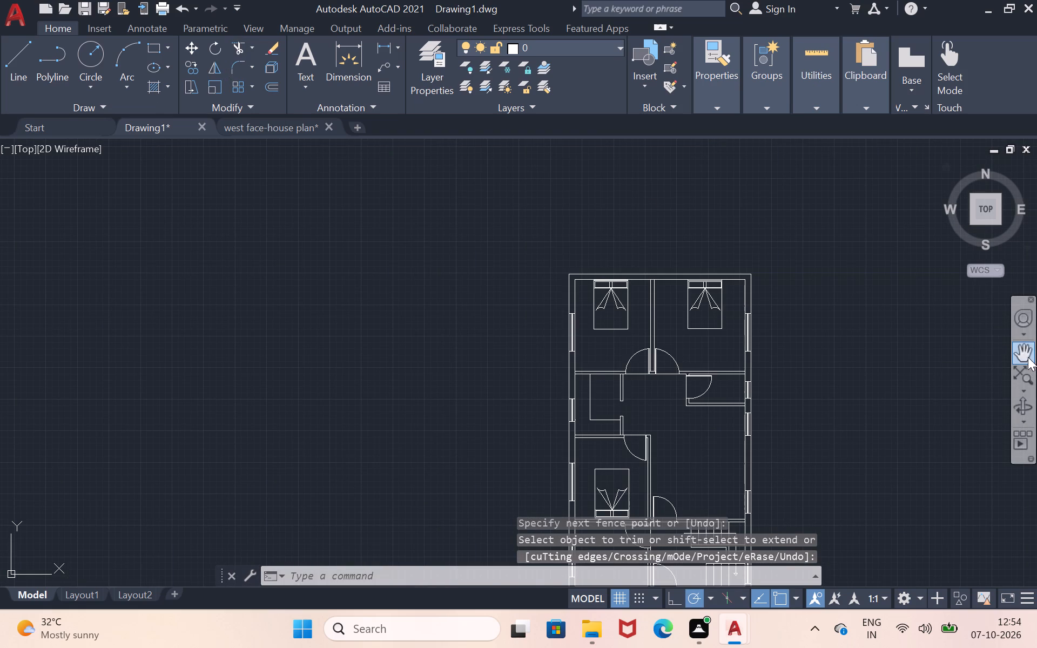
click(1028, 357)
drag(879, 448, 813, 380)
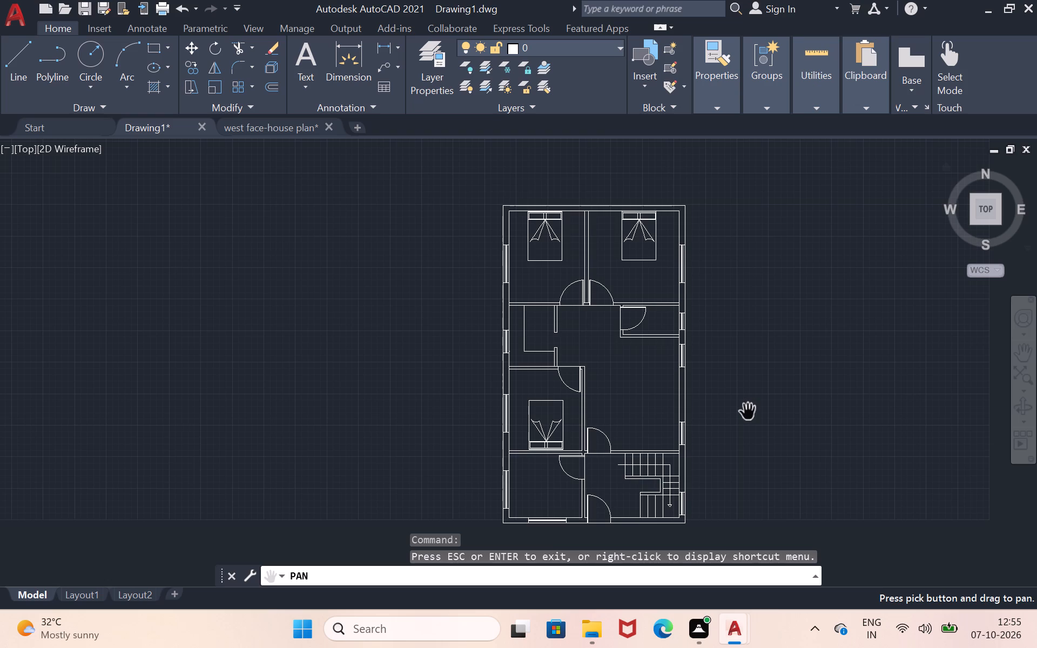
drag(751, 412, 636, 380)
scroll(636, 380, up, 1)
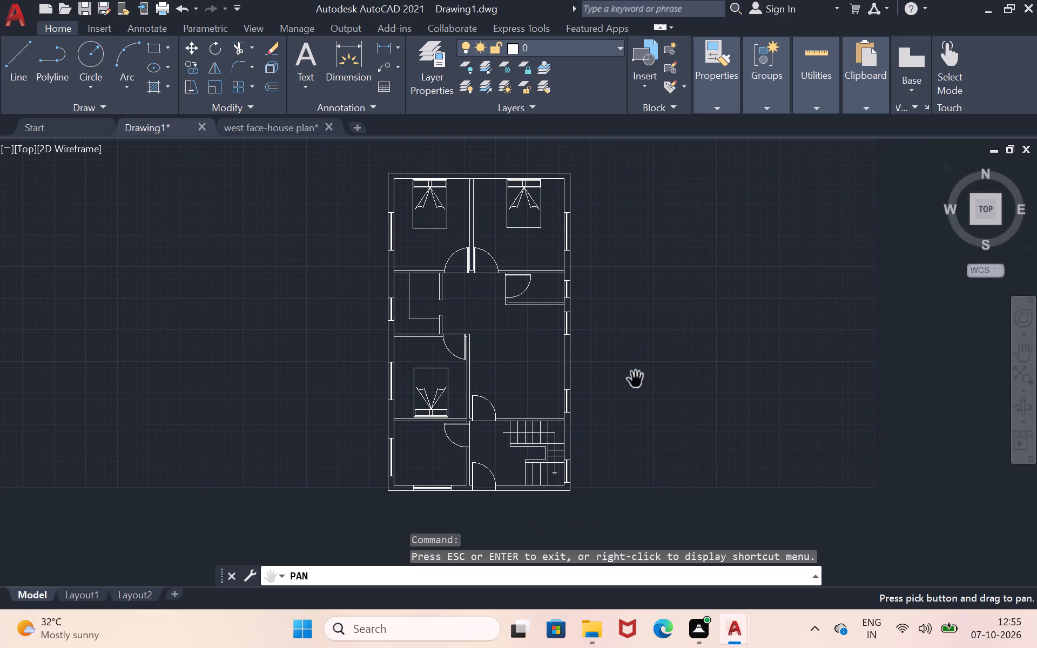
scroll(636, 380, down, 1)
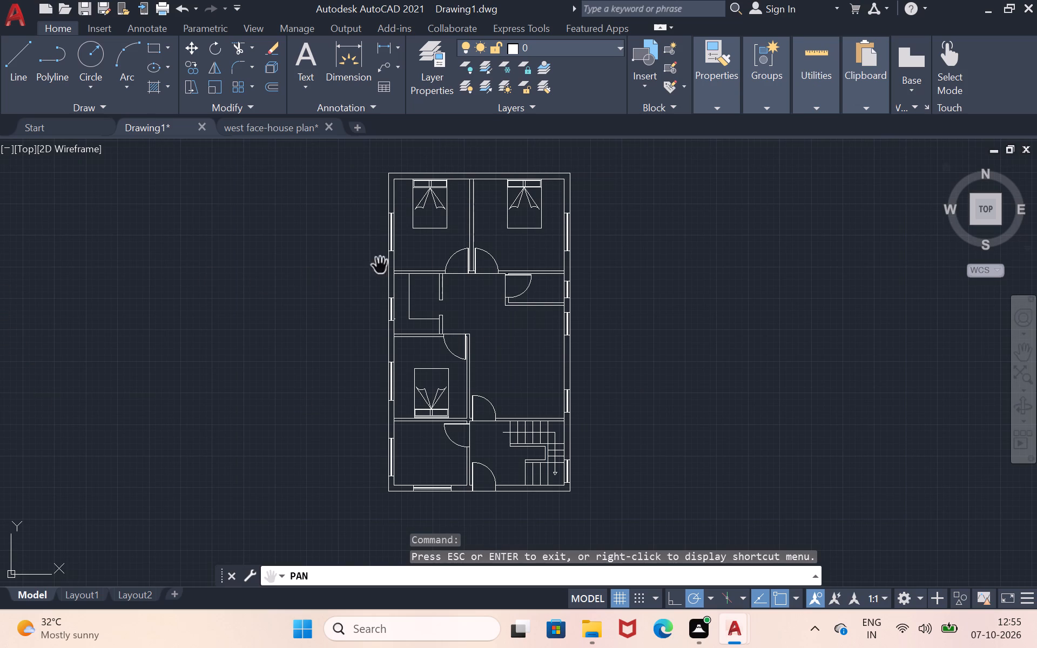
click(425, 258)
scroll(375, 314, up, 2)
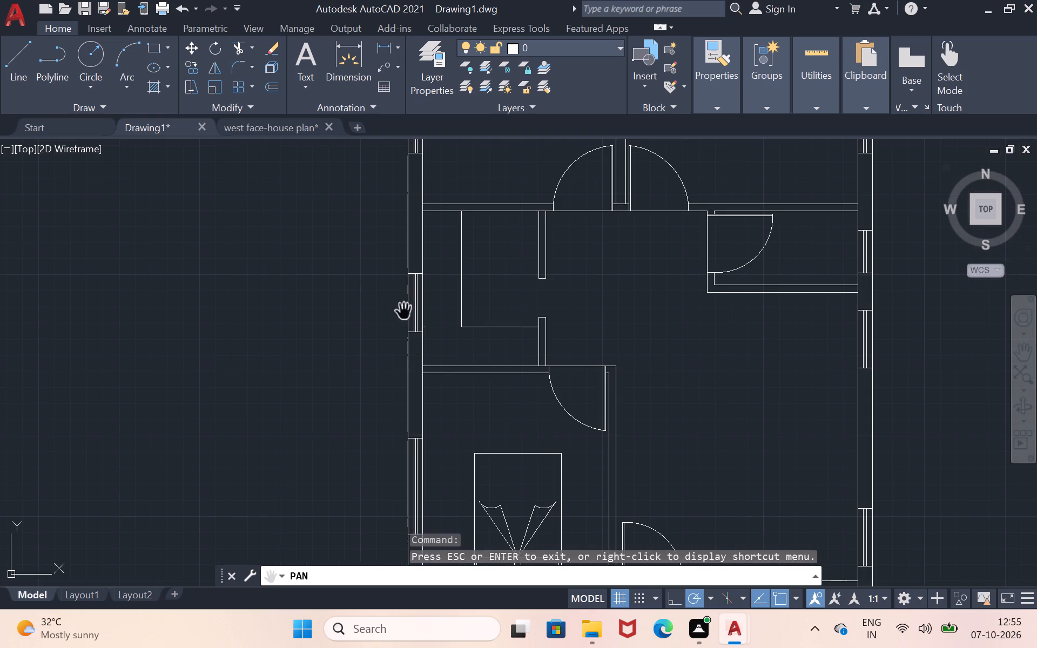
scroll(405, 310, up, 1)
drag(475, 294, 464, 336)
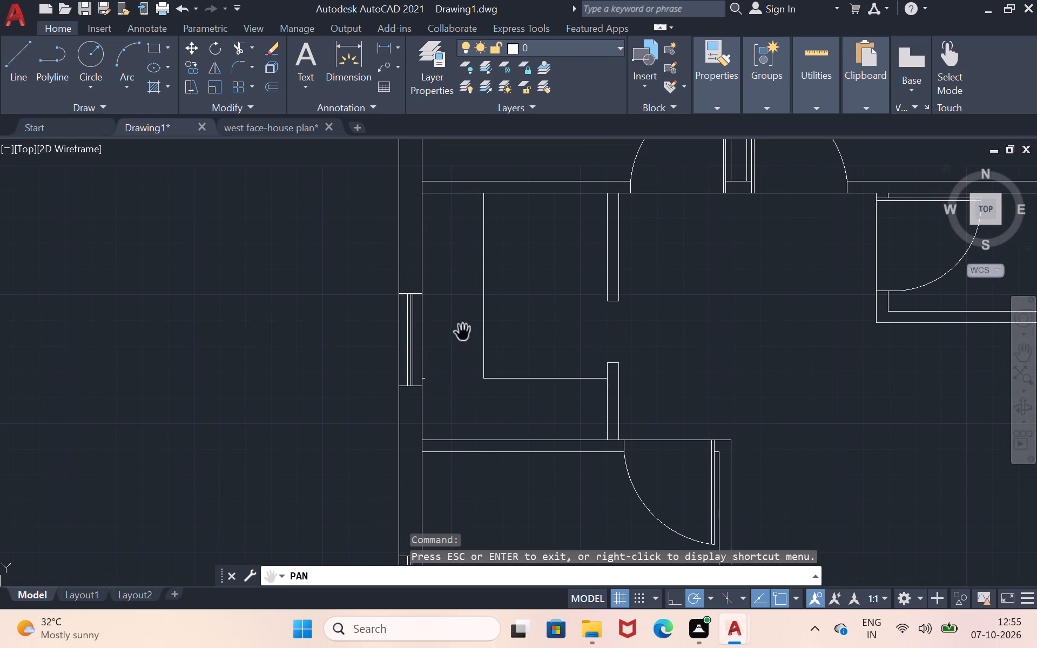
click(15, 56)
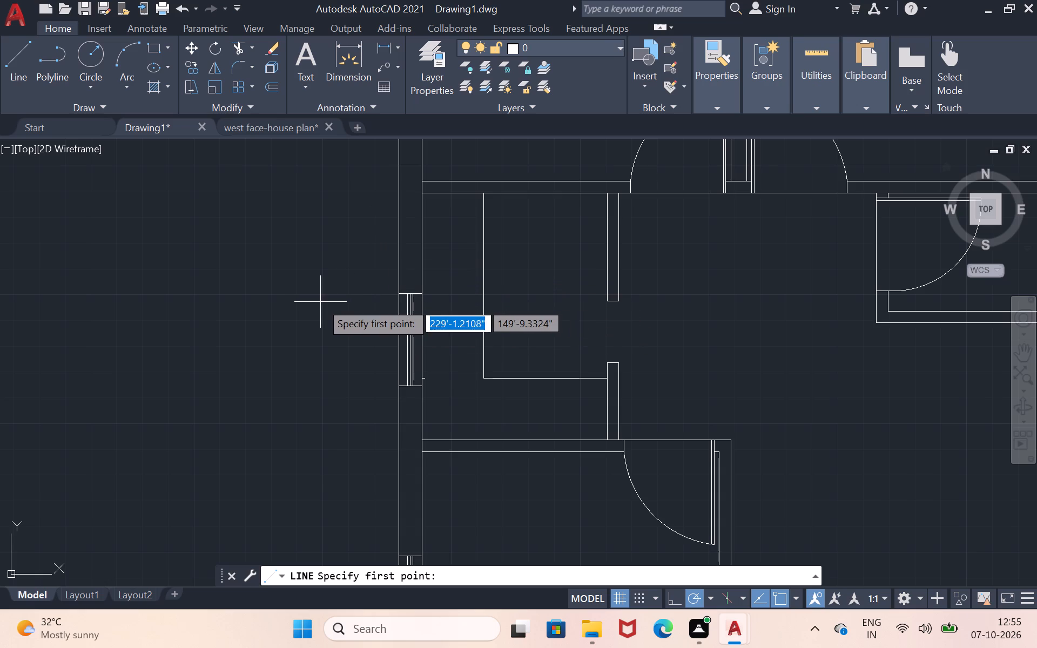
key(Escape)
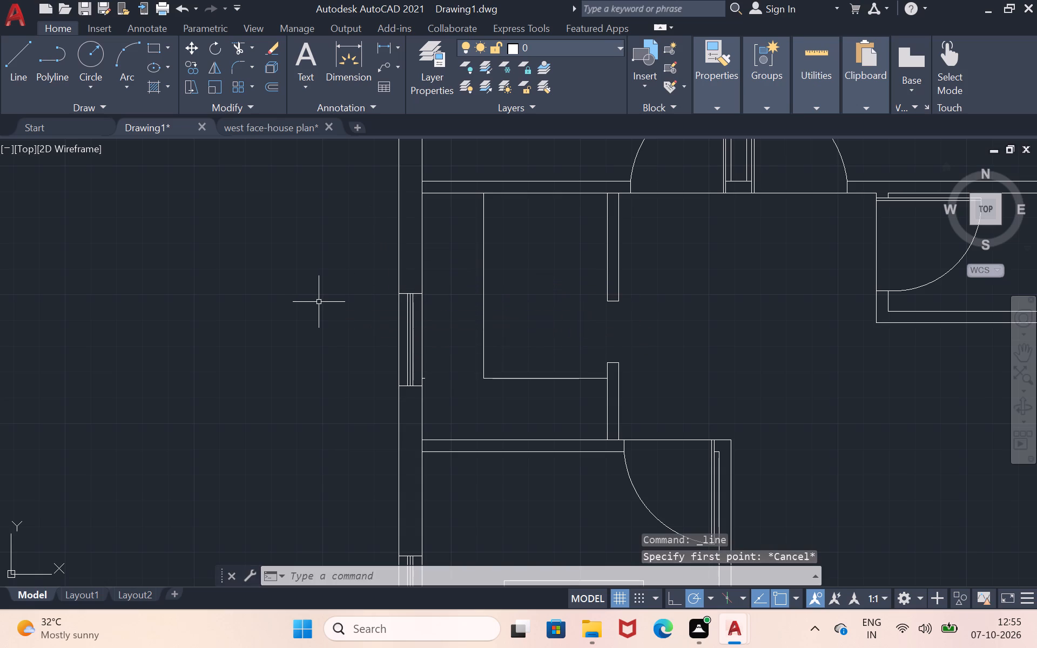
Inspect the whole floor plan, from the two north bedrooms through the central hall to the south rooms and staircase.
scroll(319, 302, down, 3)
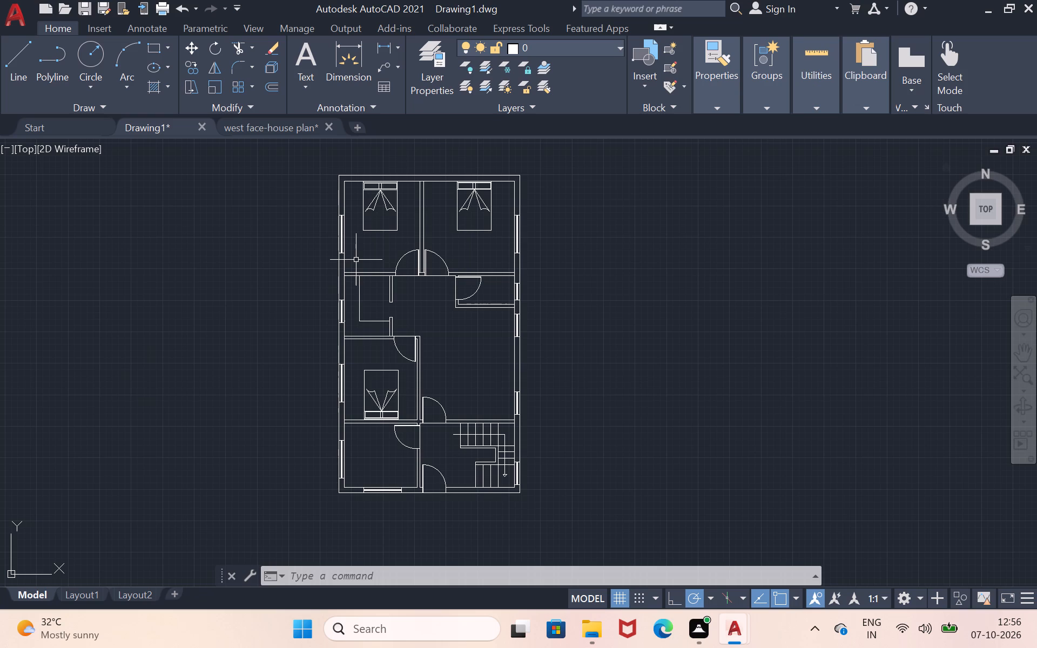
scroll(352, 182, up, 2)
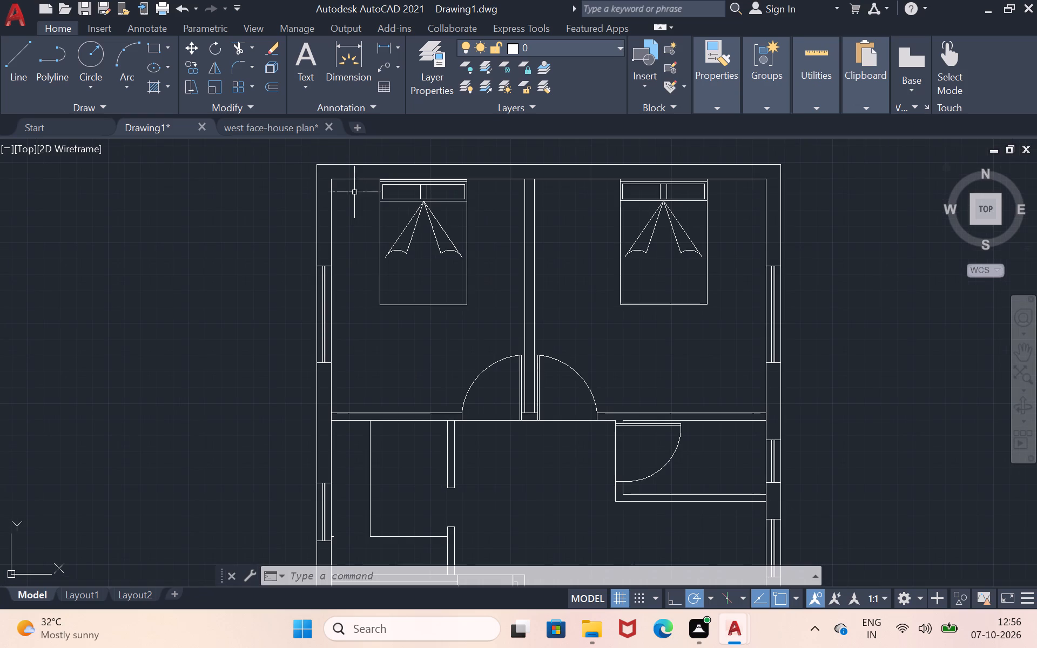
scroll(434, 329, down, 1)
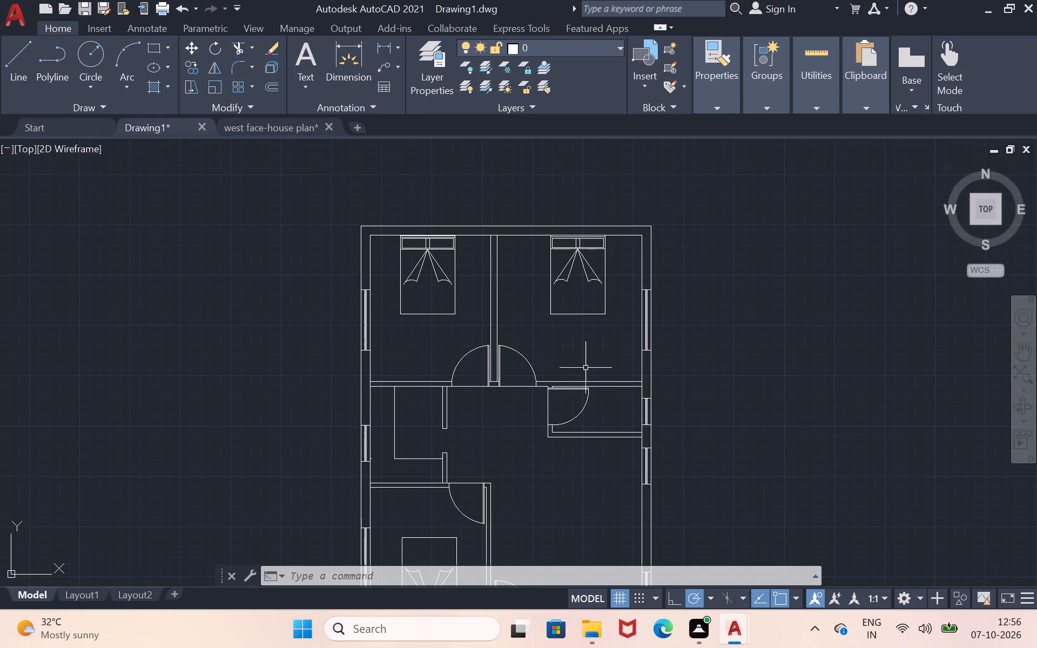
scroll(597, 363, down, 1)
scroll(635, 506, up, 1)
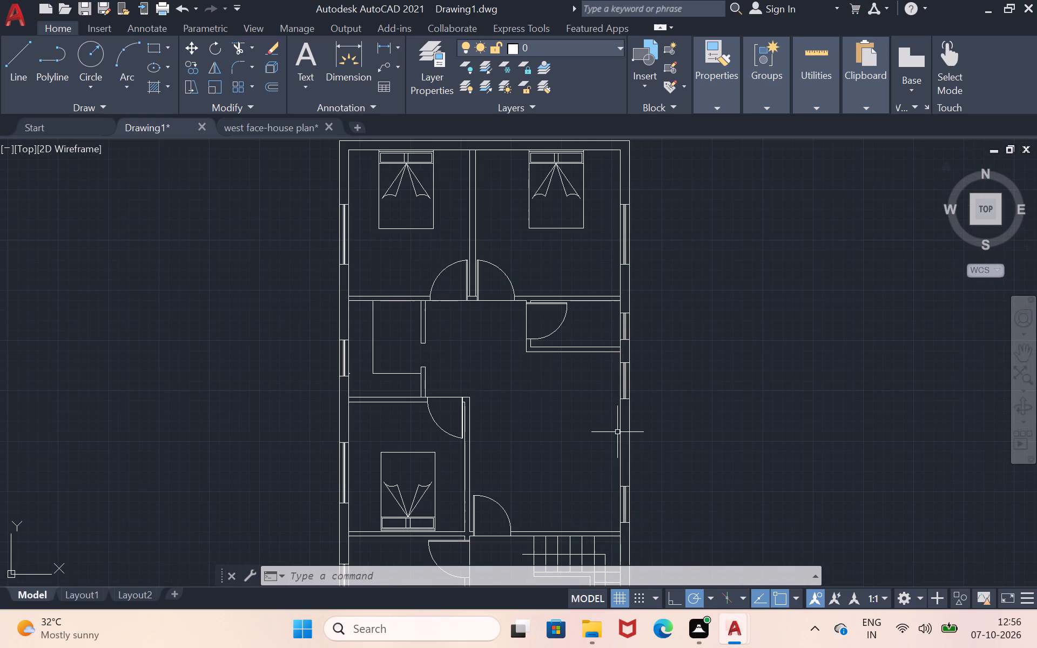
scroll(461, 275, down, 2)
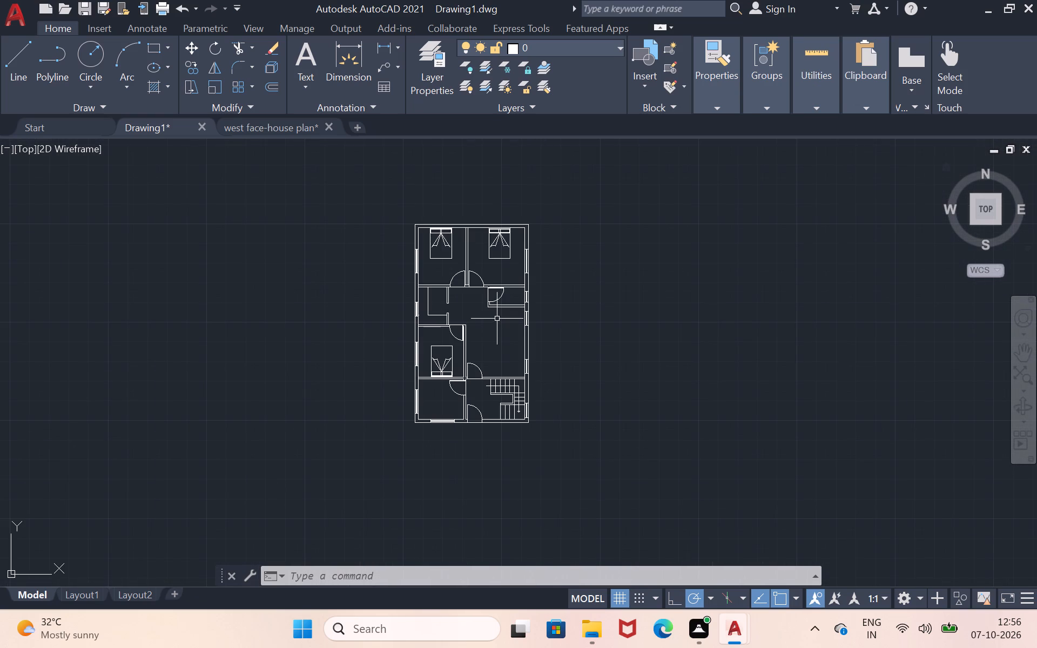
scroll(497, 319, up, 1)
scroll(413, 208, up, 1)
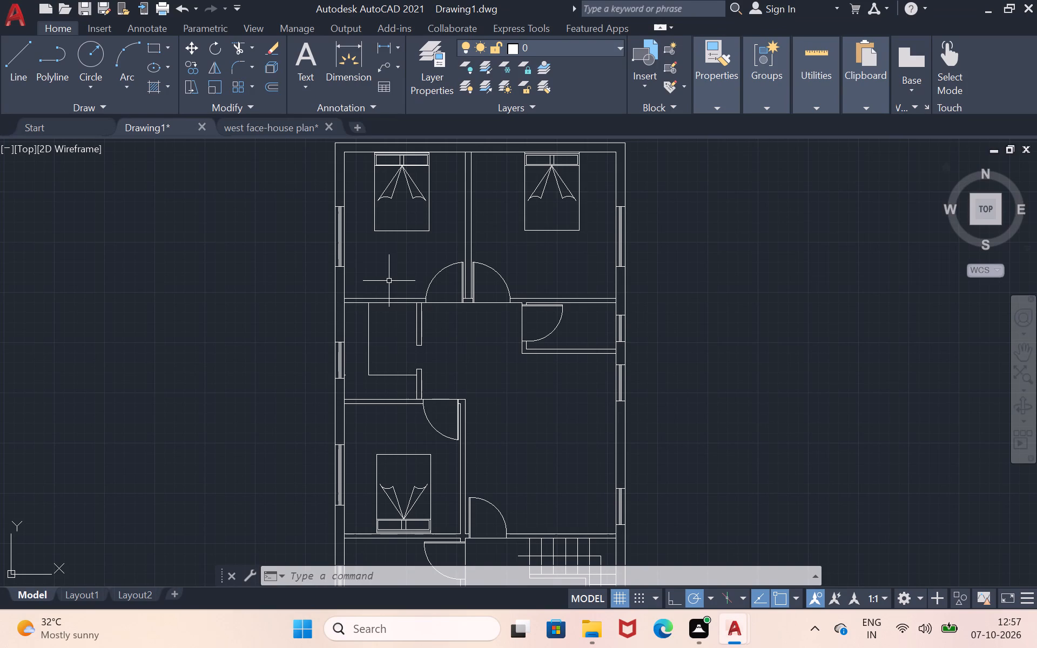
scroll(389, 281, down, 1)
scroll(392, 376, up, 1)
scroll(392, 376, down, 1)
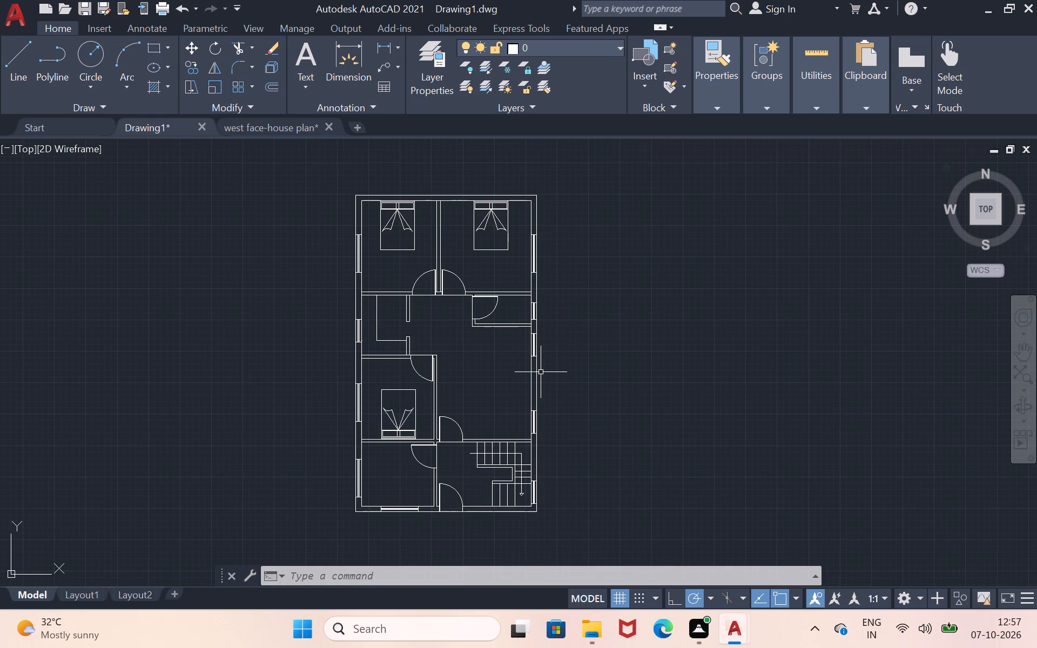
scroll(515, 370, up, 1)
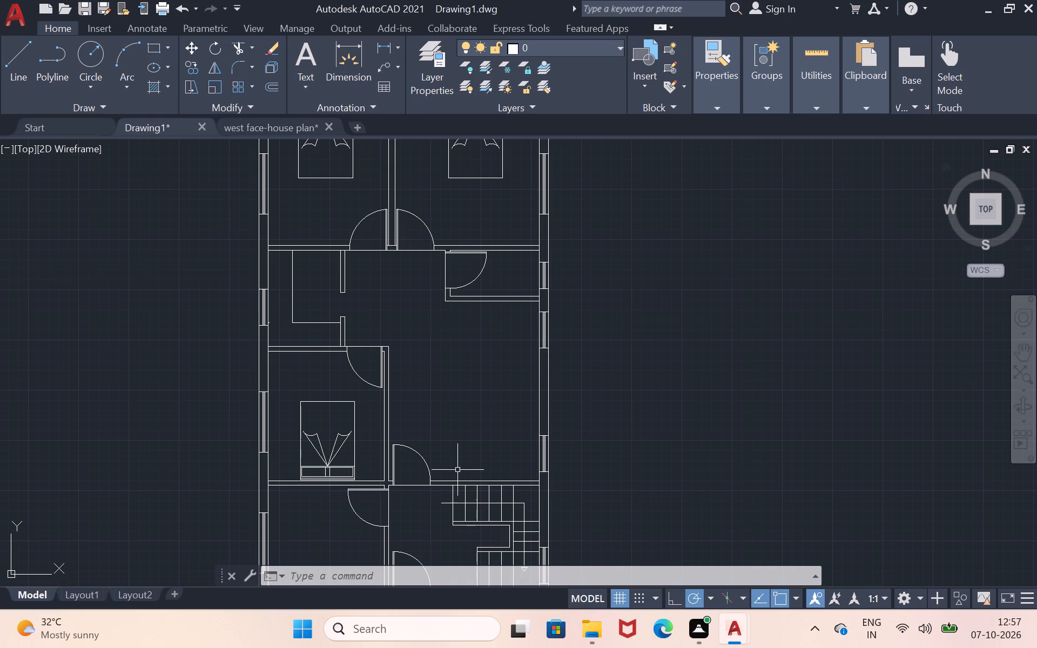
scroll(457, 471, down, 1)
scroll(429, 523, up, 2)
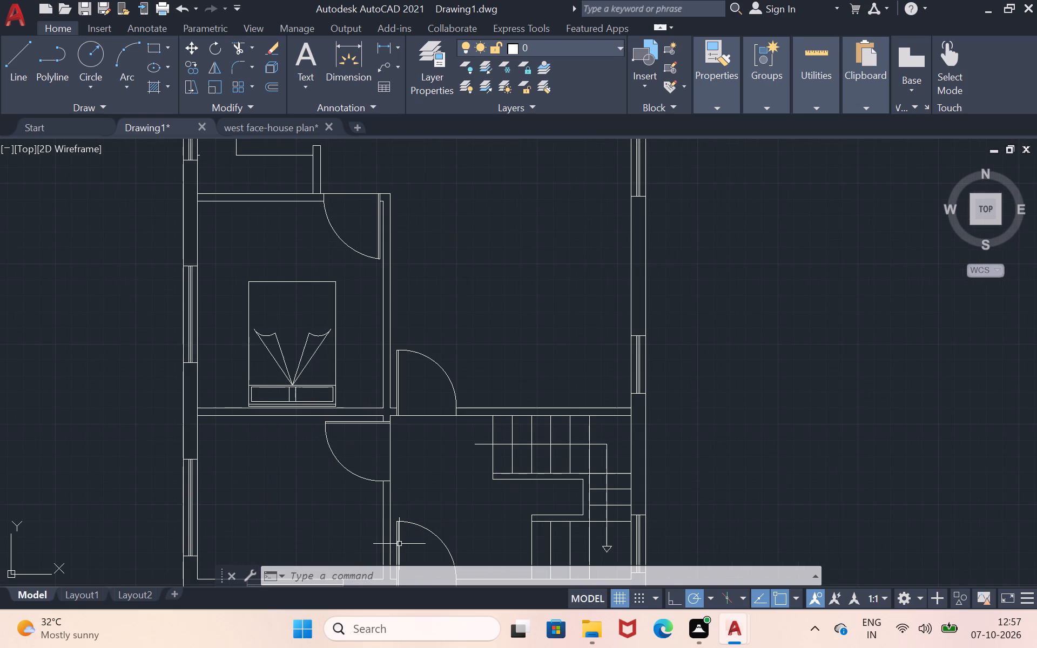
scroll(339, 572, down, 1)
scroll(279, 554, down, 1)
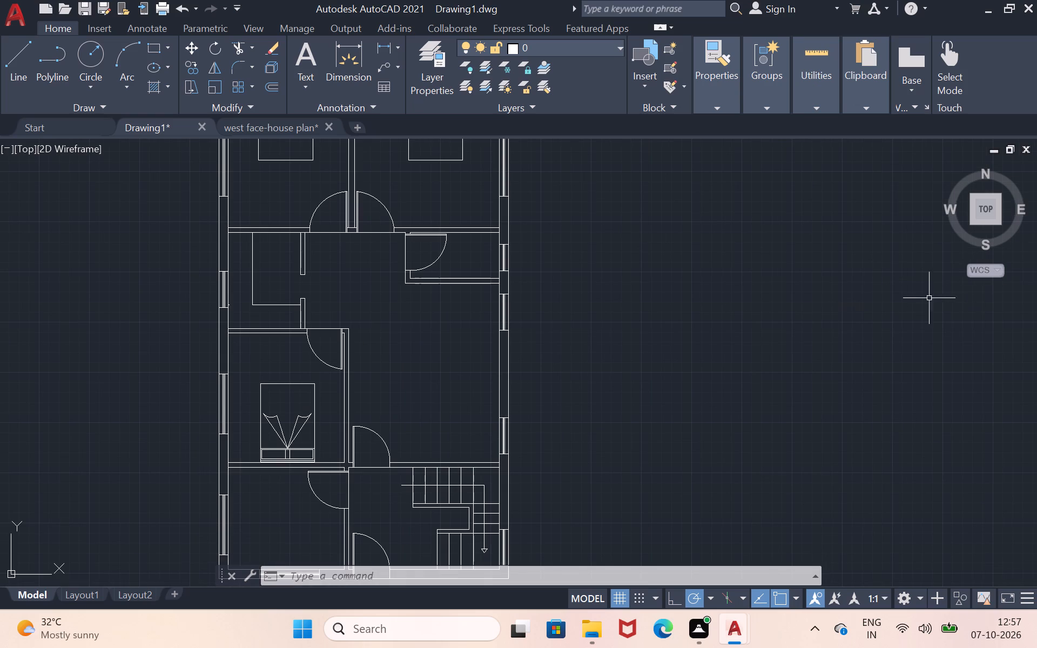
scroll(845, 300, down, 1)
scroll(524, 440, up, 2)
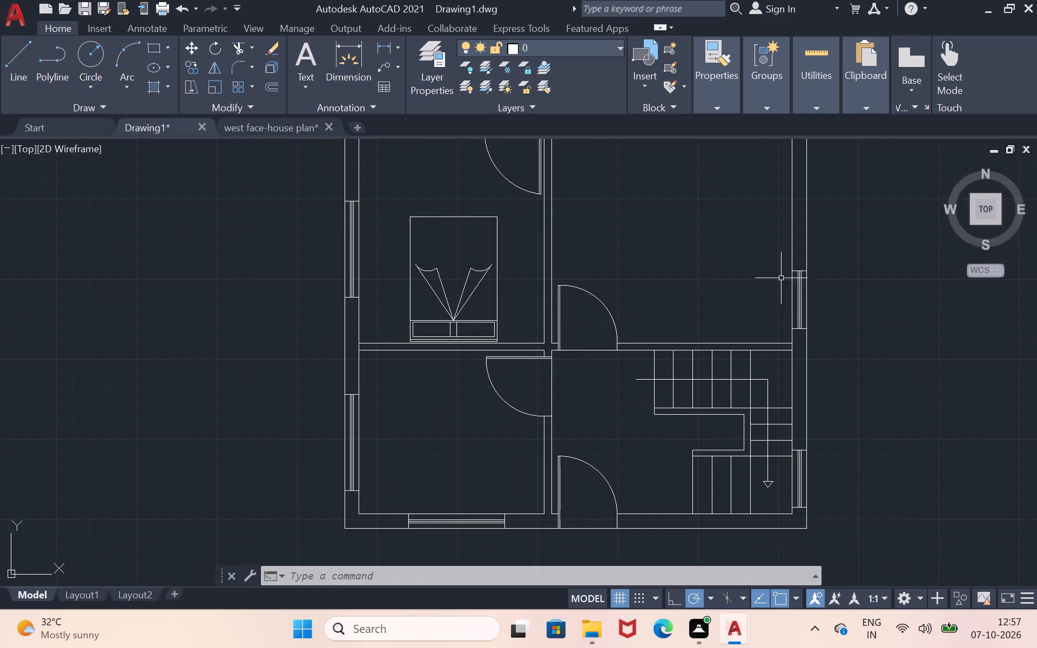
scroll(781, 278, down, 1)
scroll(799, 204, down, 1)
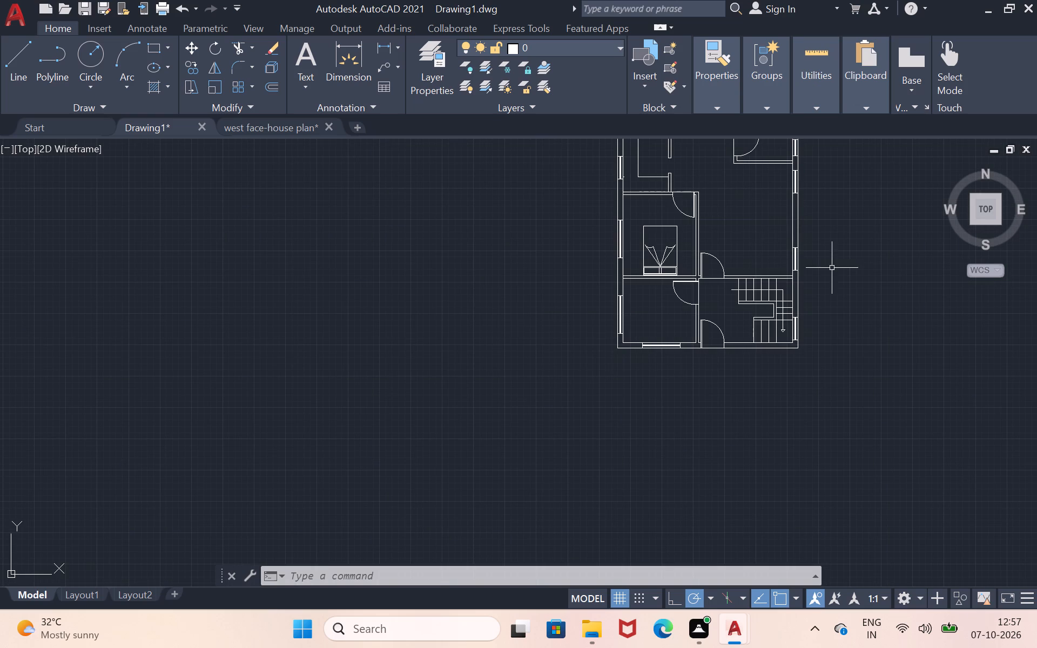
Review the north bedrooms, the small rooms and the central hall up close using Pan.
key(p)
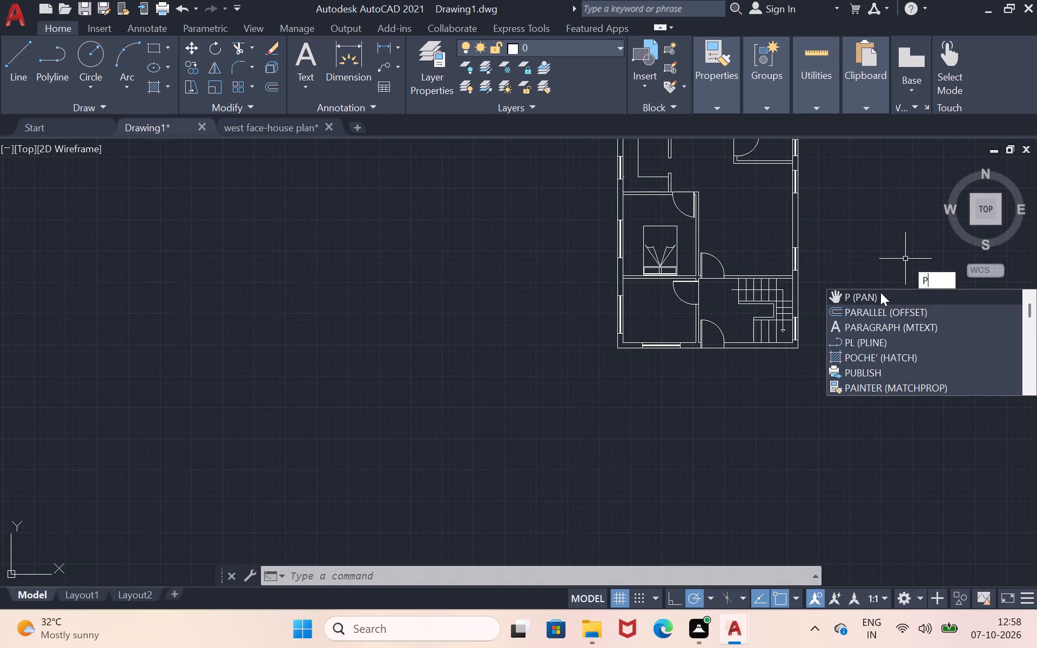
click(879, 294)
drag(879, 294, 731, 477)
scroll(729, 473, up, 1)
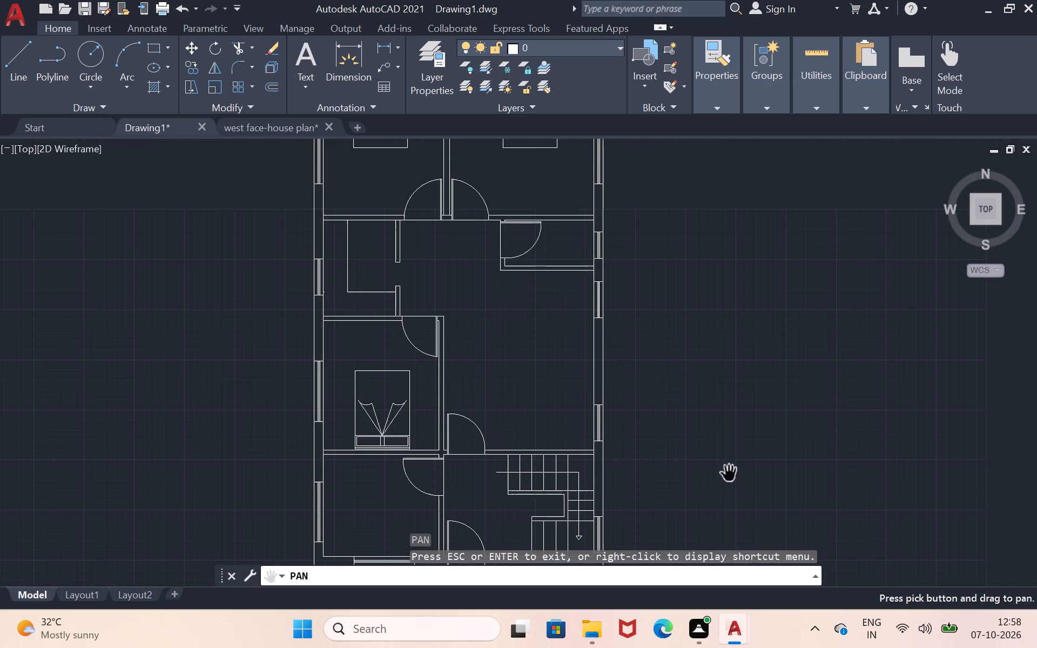
drag(720, 420, 757, 508)
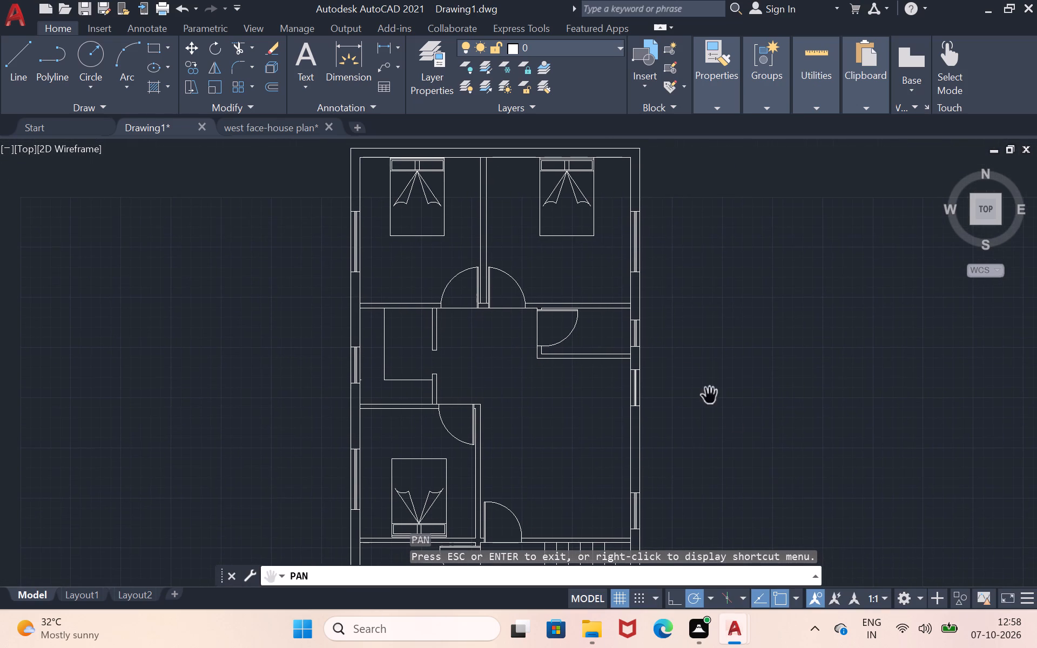
scroll(683, 372, up, 1)
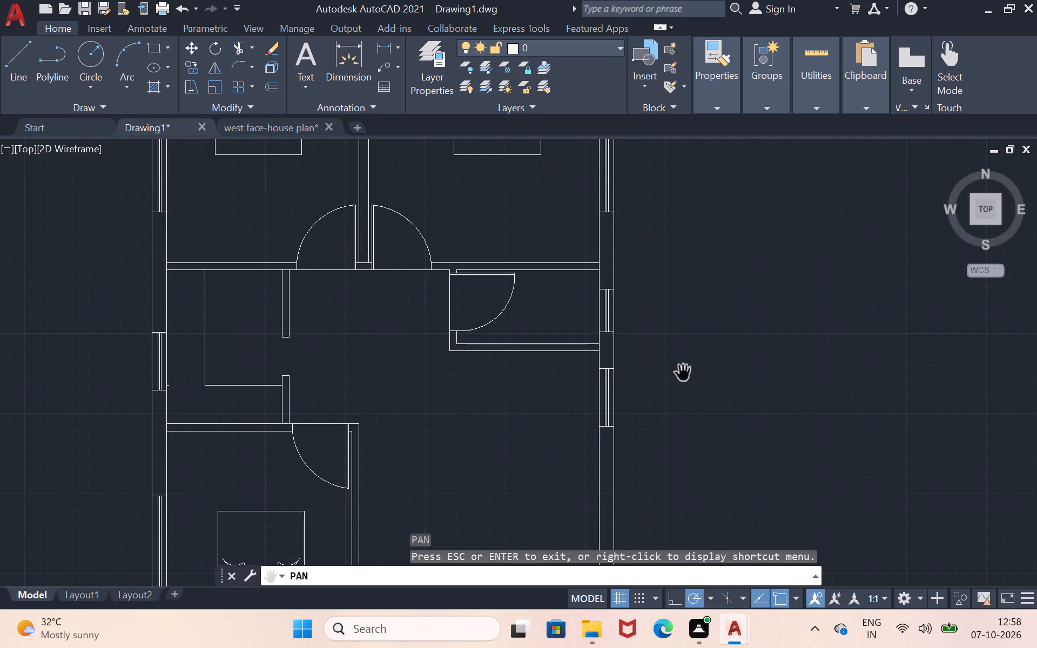
drag(537, 359, 612, 551)
drag(619, 531, 627, 489)
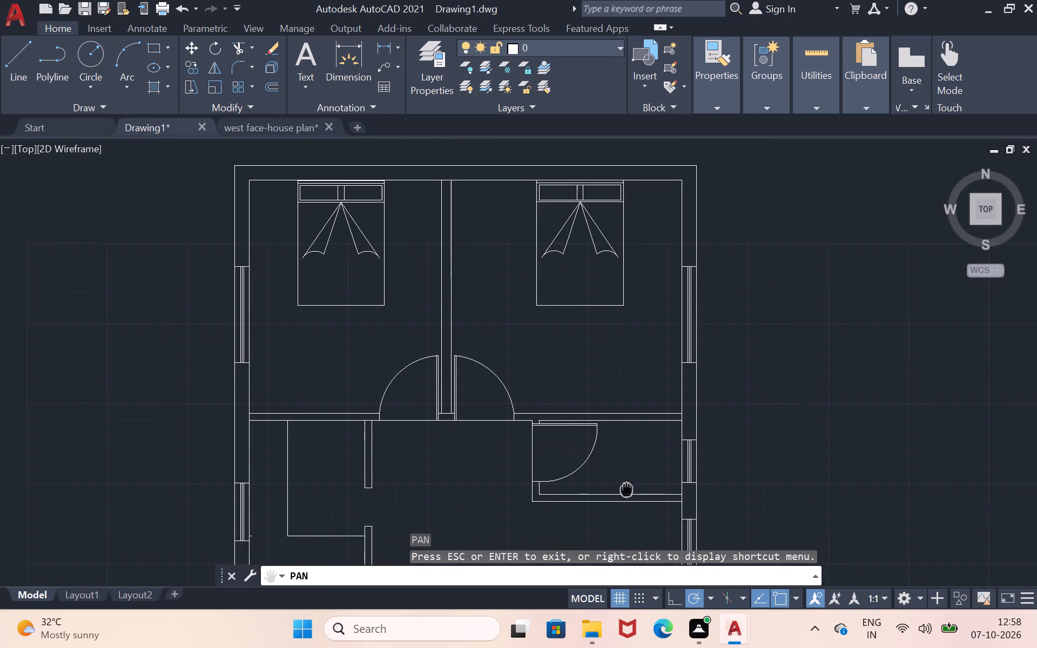
drag(627, 489, 628, 475)
scroll(628, 475, down, 1)
drag(628, 475, 621, 268)
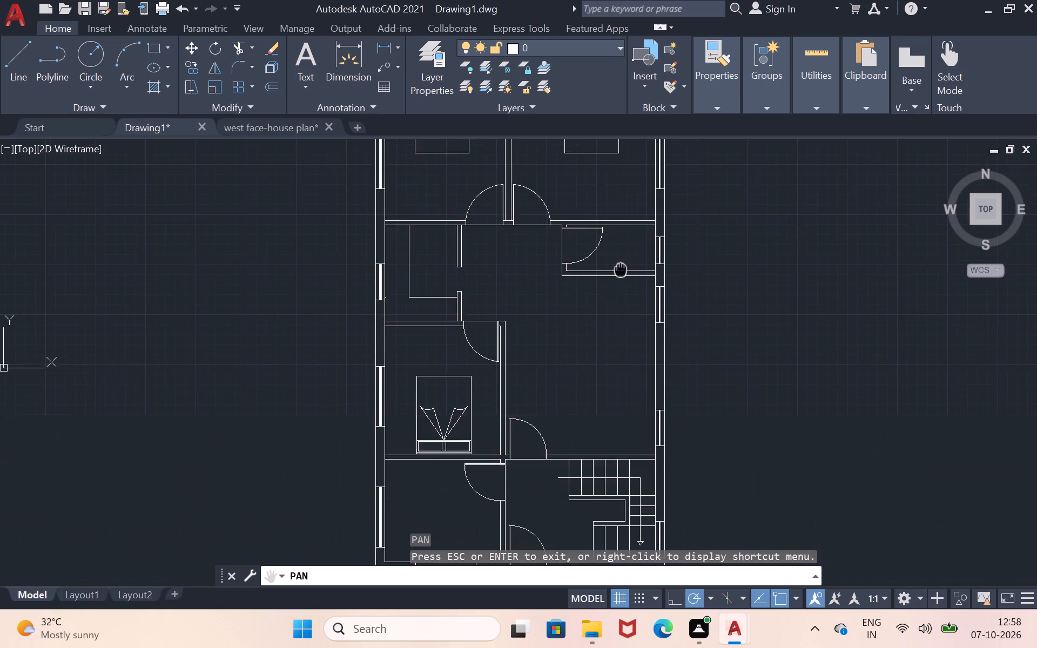
drag(621, 268, 630, 292)
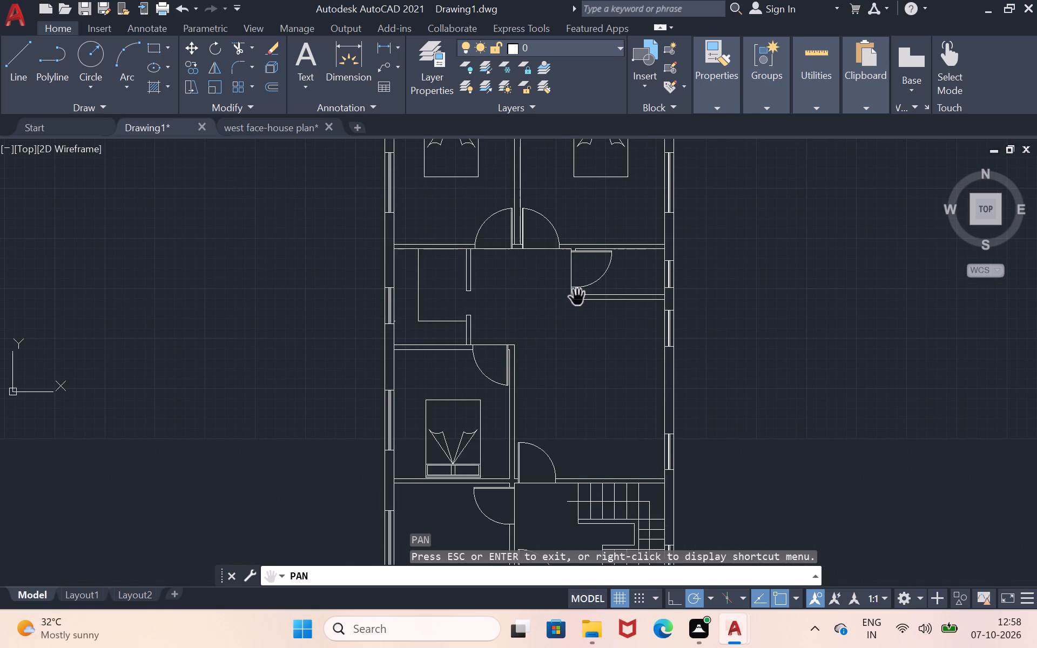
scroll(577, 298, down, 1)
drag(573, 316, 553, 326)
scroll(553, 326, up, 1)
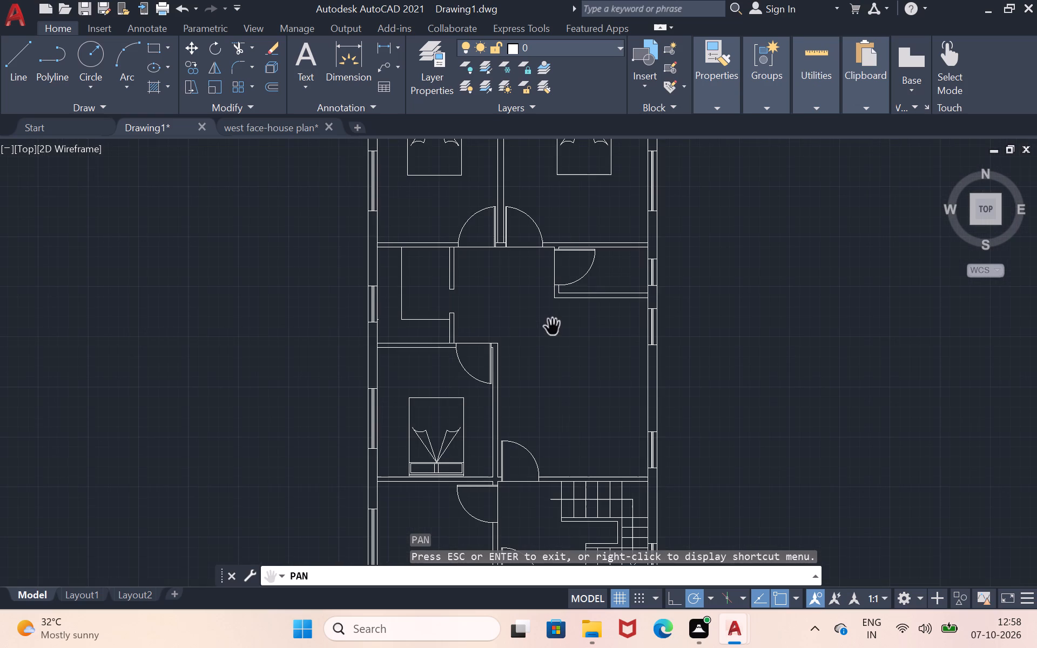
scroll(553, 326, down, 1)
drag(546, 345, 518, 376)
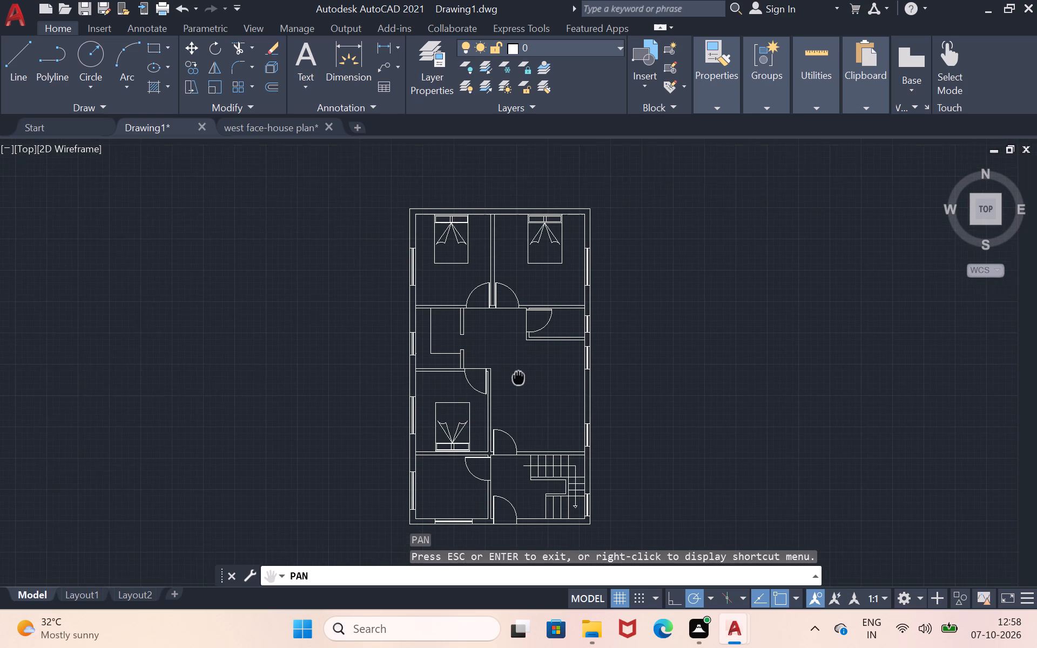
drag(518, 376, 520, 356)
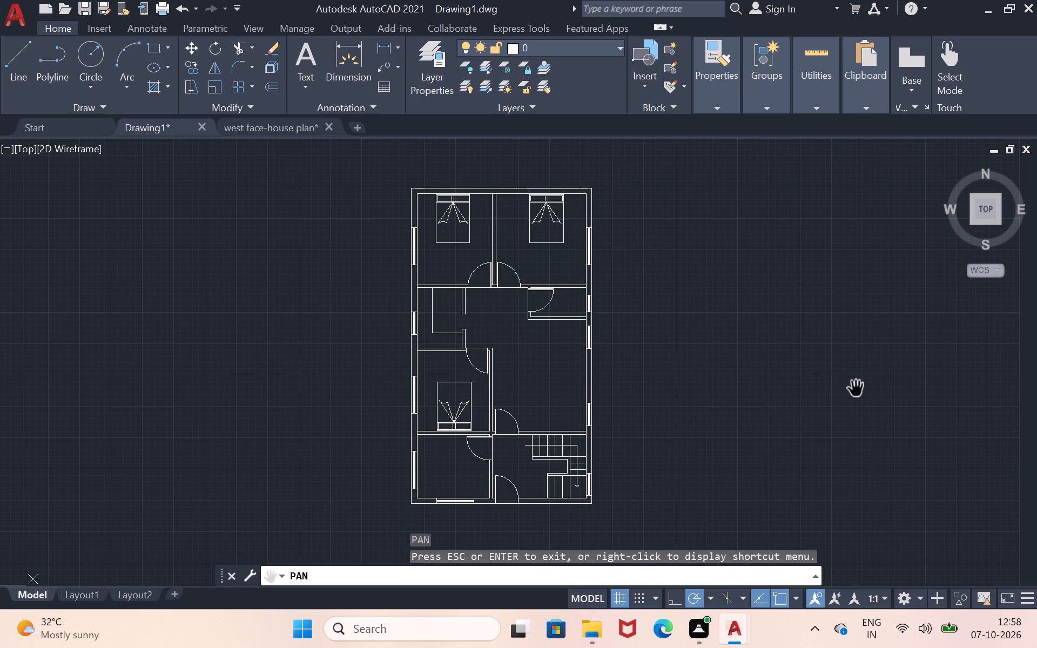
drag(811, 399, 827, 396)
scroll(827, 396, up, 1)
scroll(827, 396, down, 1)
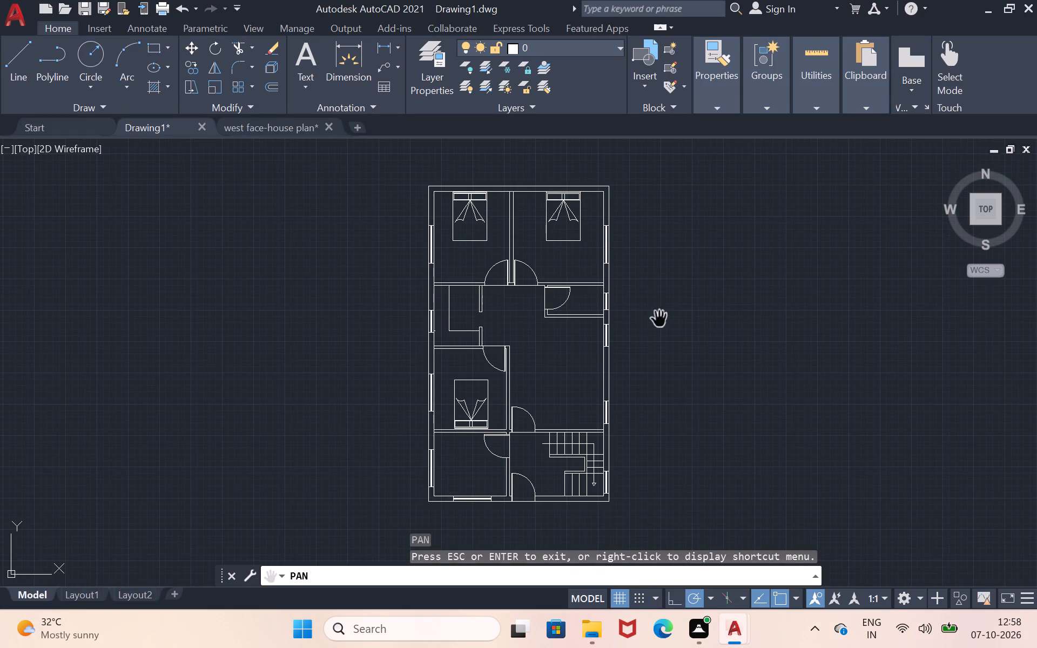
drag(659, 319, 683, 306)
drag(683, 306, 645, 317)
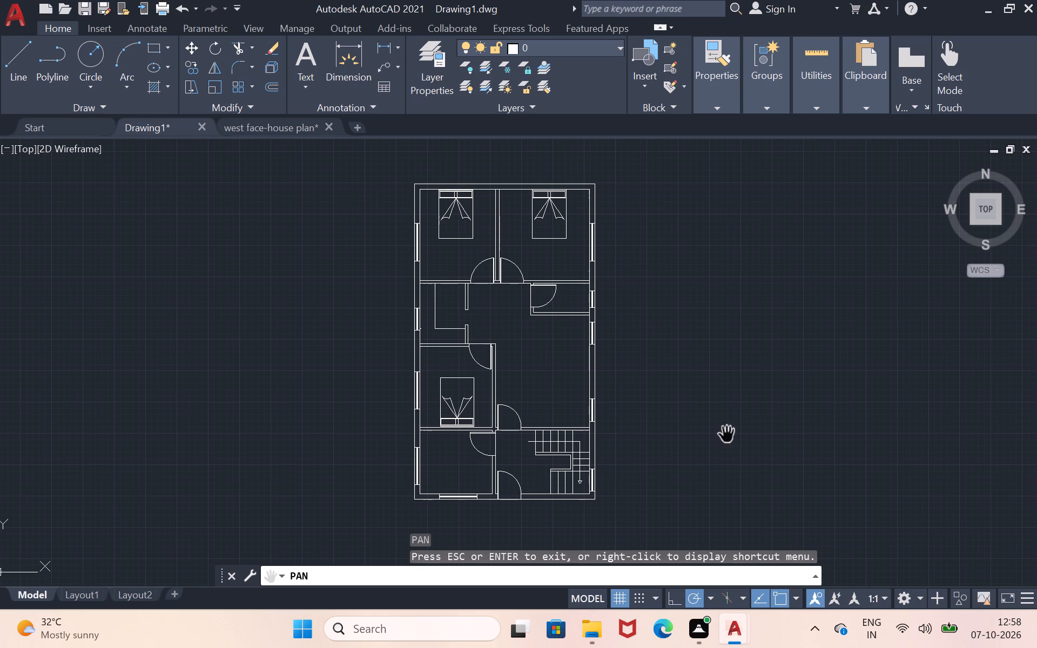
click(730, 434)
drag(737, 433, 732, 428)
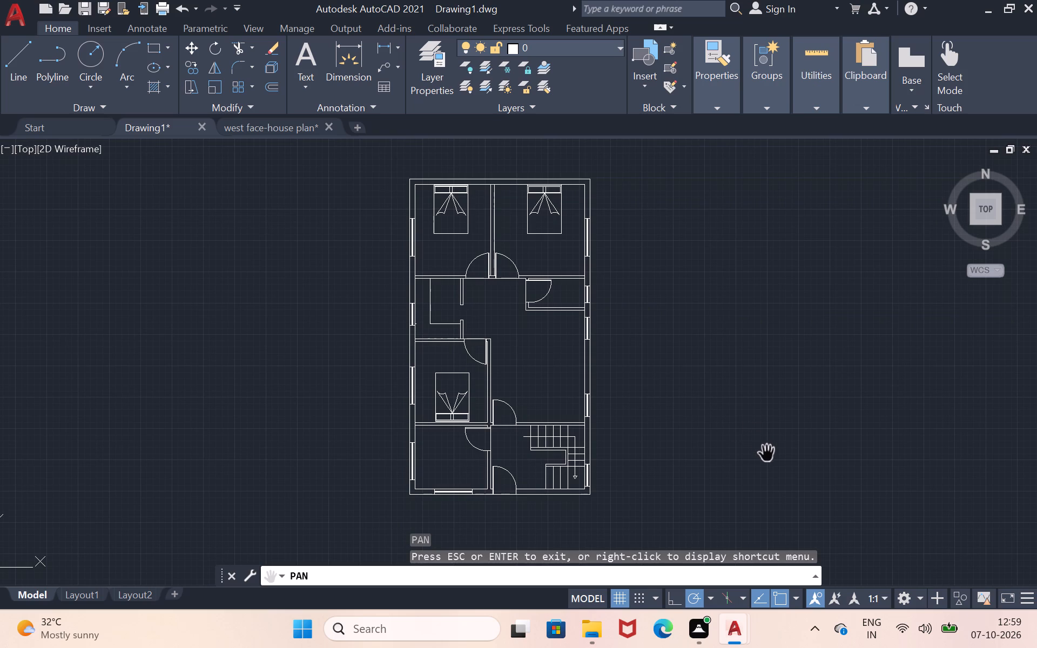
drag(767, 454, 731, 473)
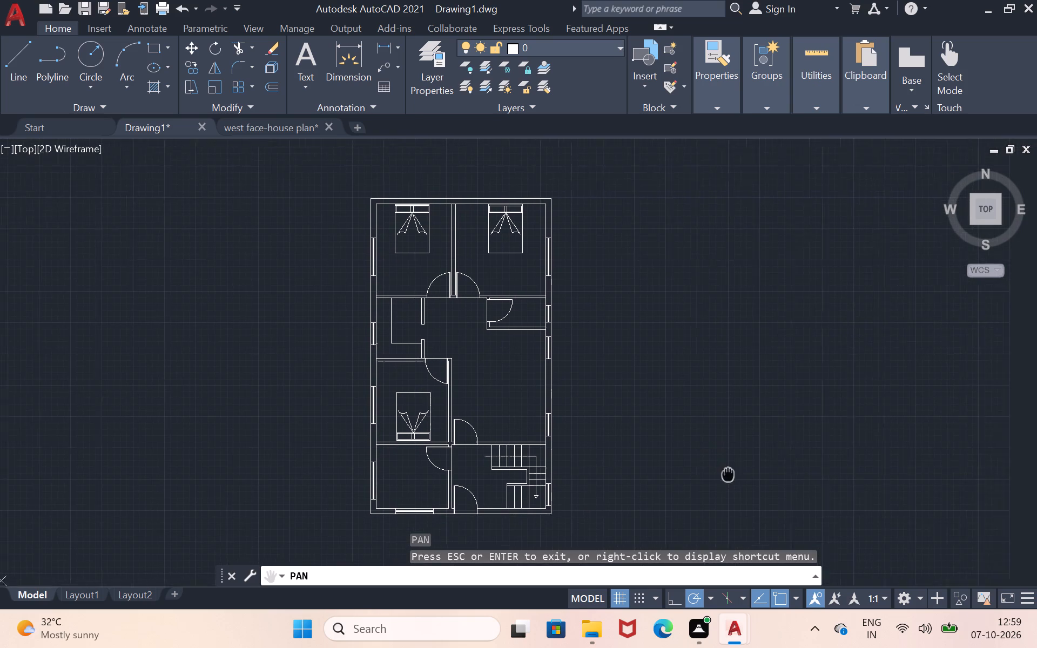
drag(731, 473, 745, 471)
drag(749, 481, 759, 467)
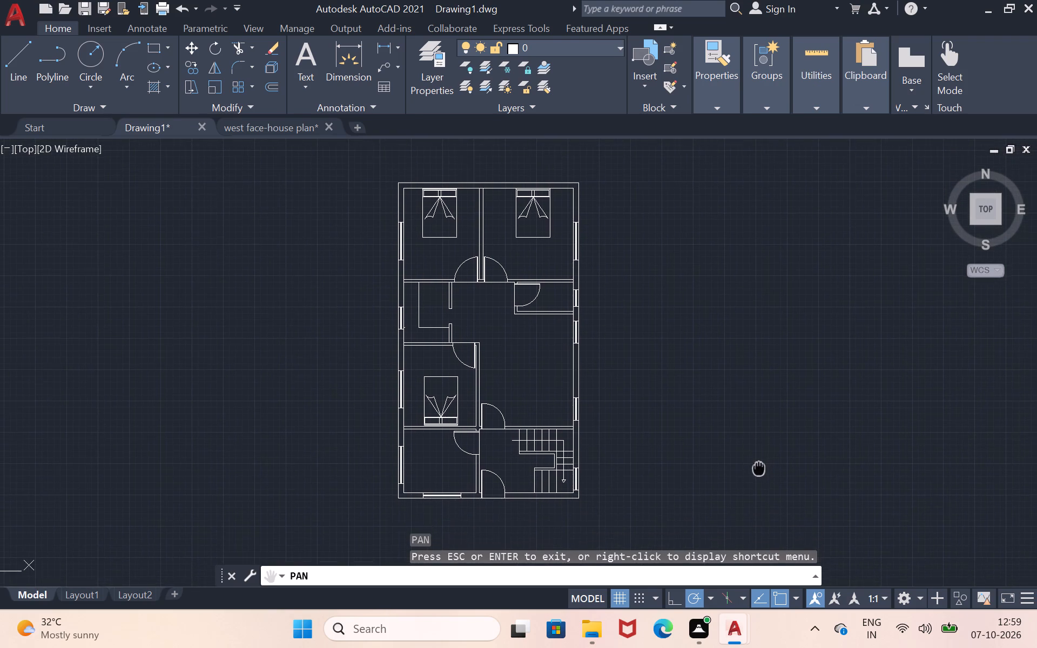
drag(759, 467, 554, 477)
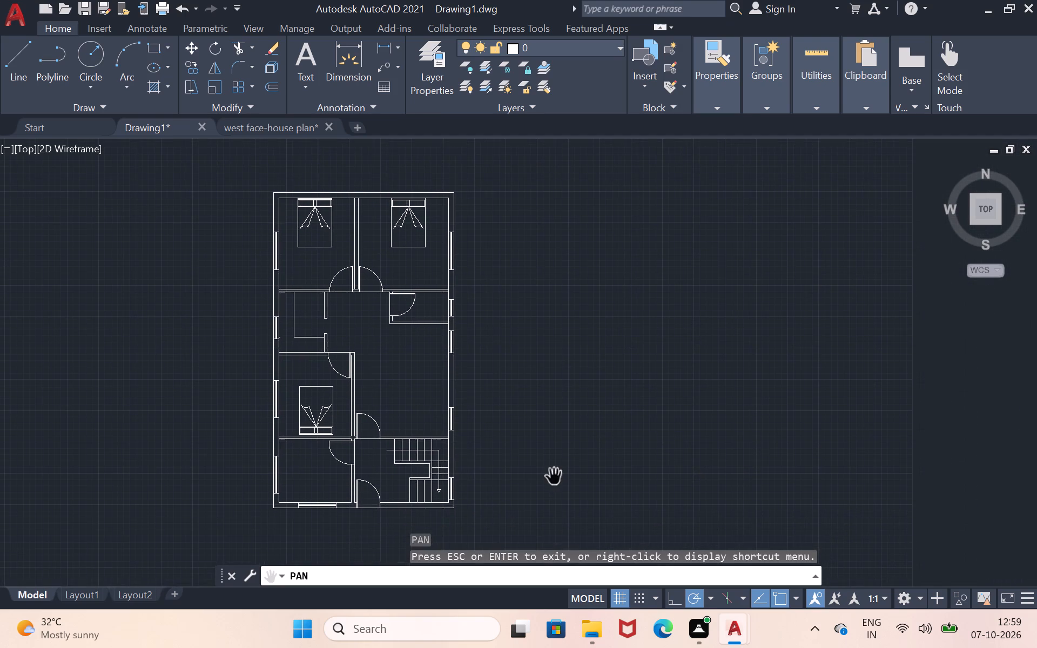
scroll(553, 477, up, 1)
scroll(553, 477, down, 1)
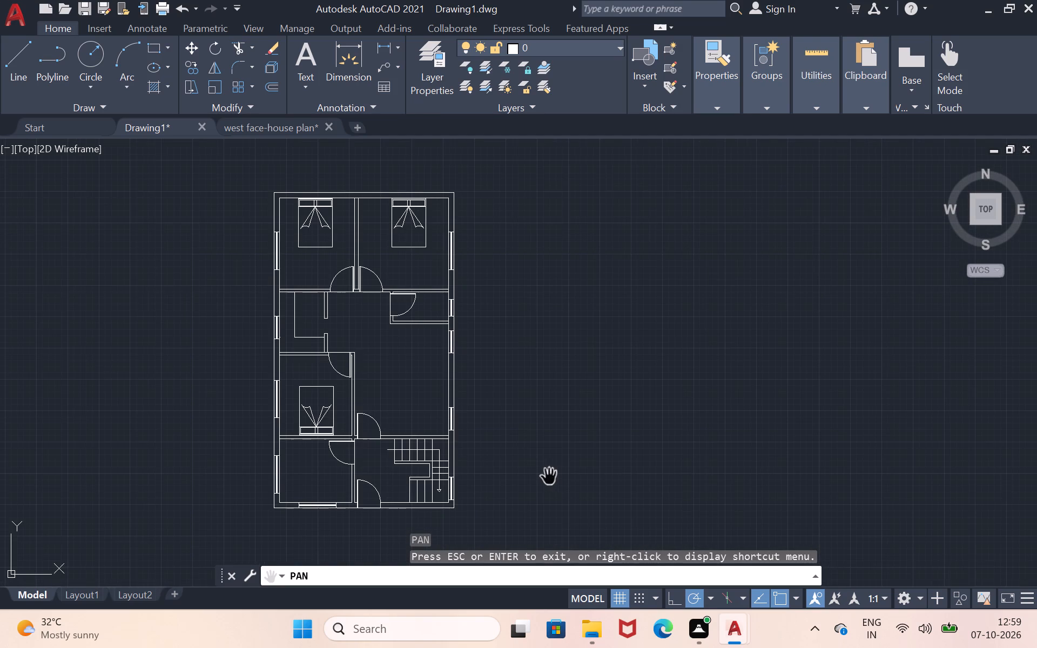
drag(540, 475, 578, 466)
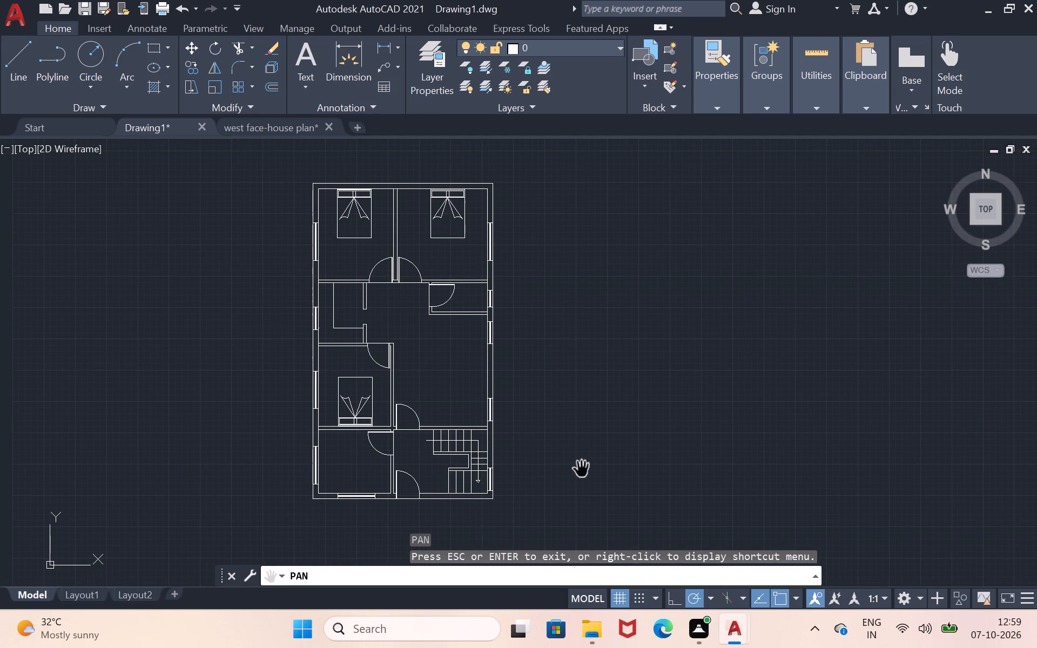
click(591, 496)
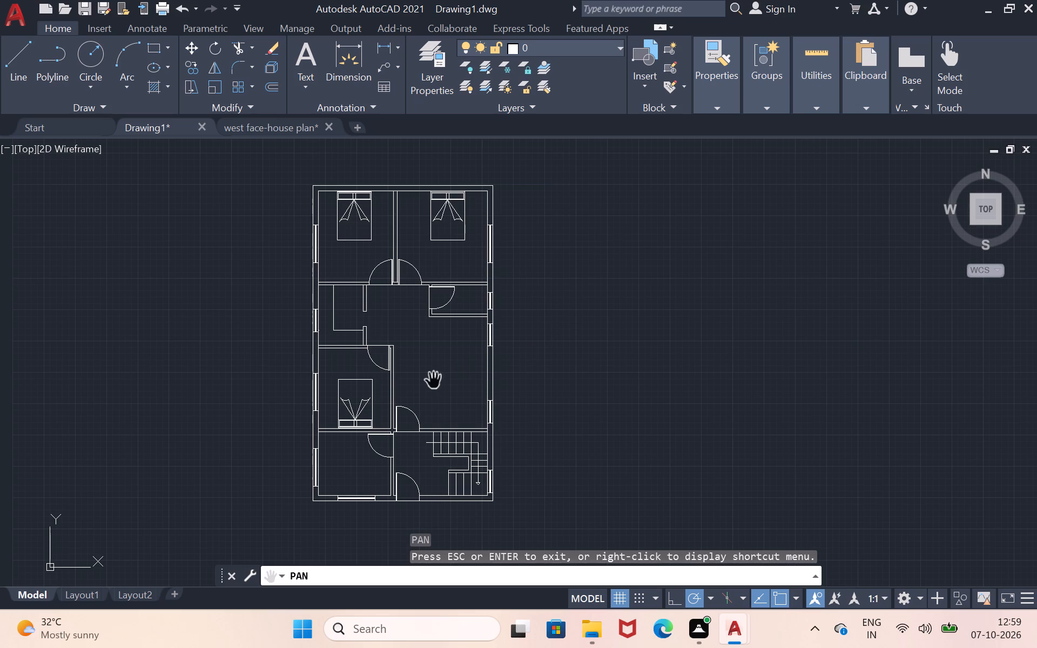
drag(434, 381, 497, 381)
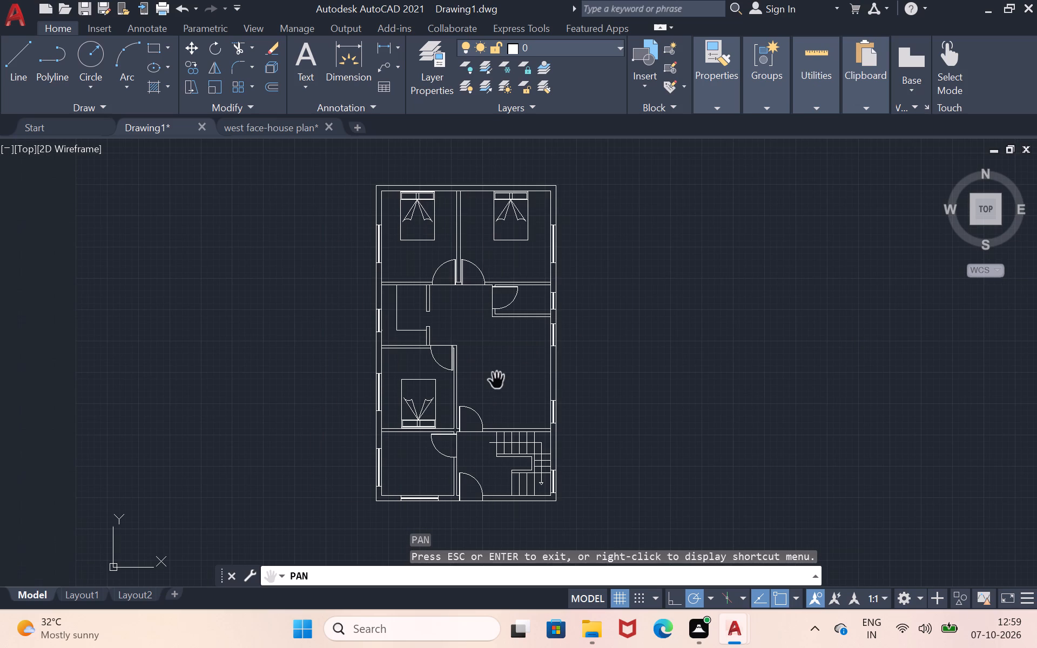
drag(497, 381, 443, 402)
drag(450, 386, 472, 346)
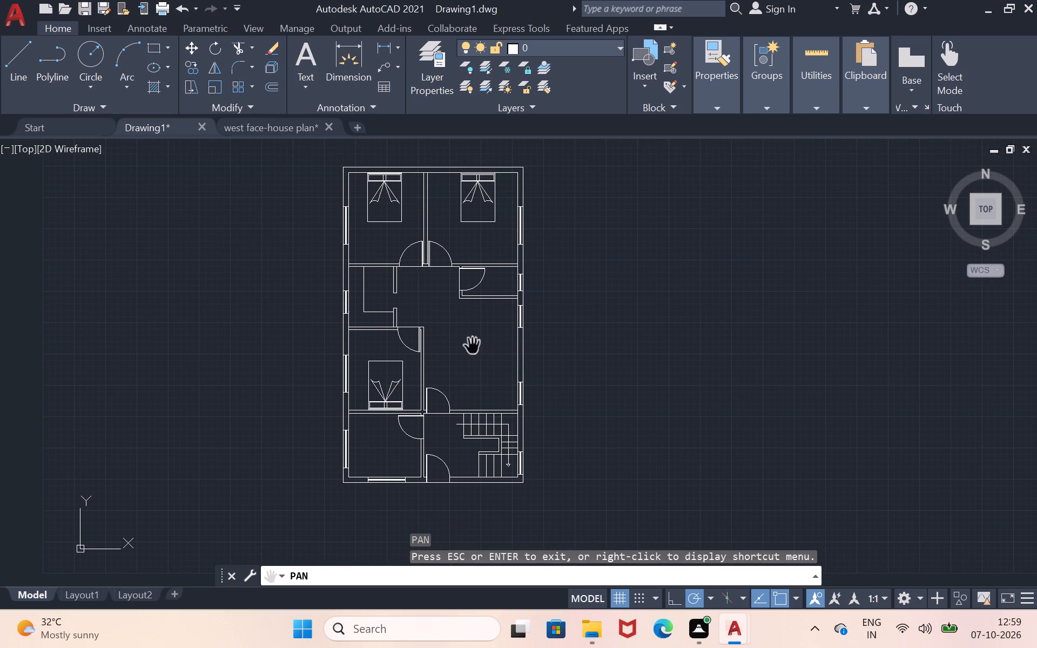
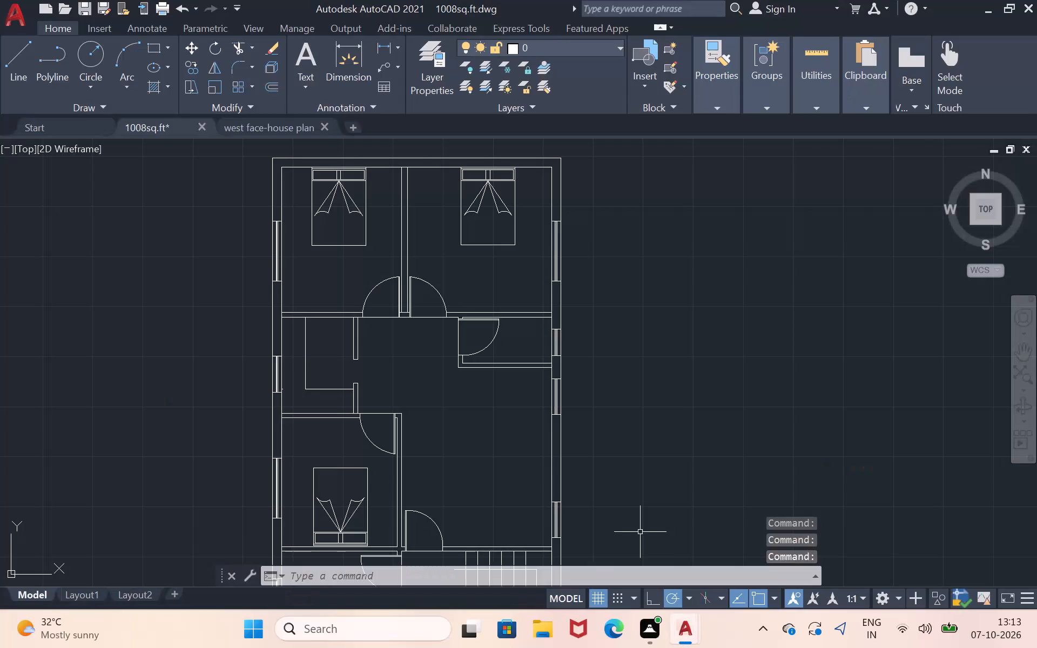
Draw a narrow three-sided line outline about 1'-9" long against the east wall beside the small east room's window.
scroll(428, 371, down, 1)
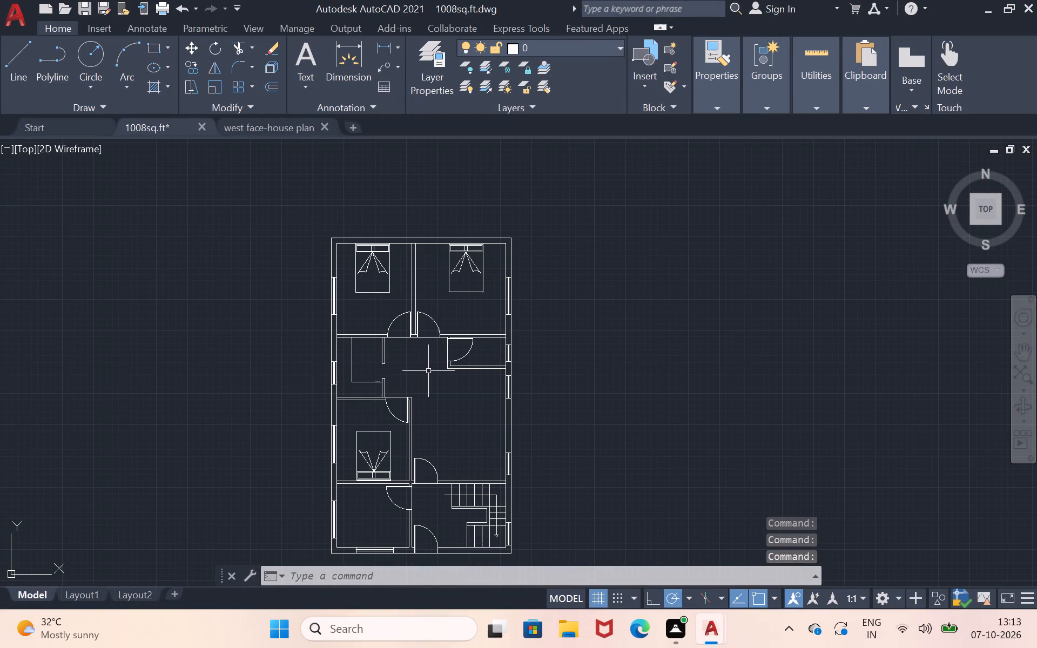
scroll(483, 363, up, 2)
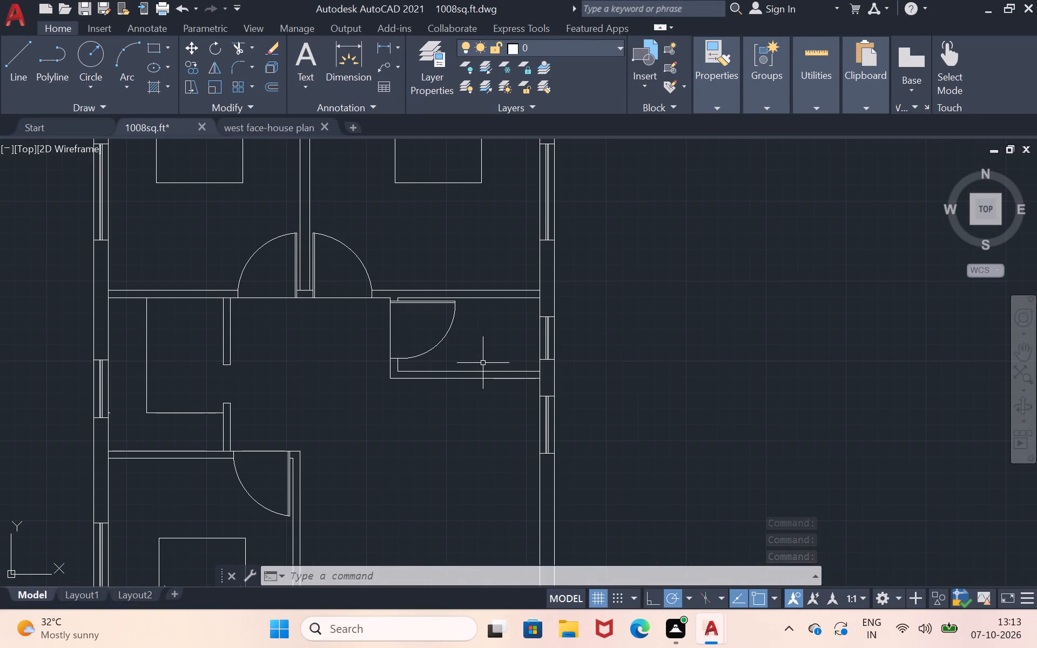
scroll(524, 402, up, 2)
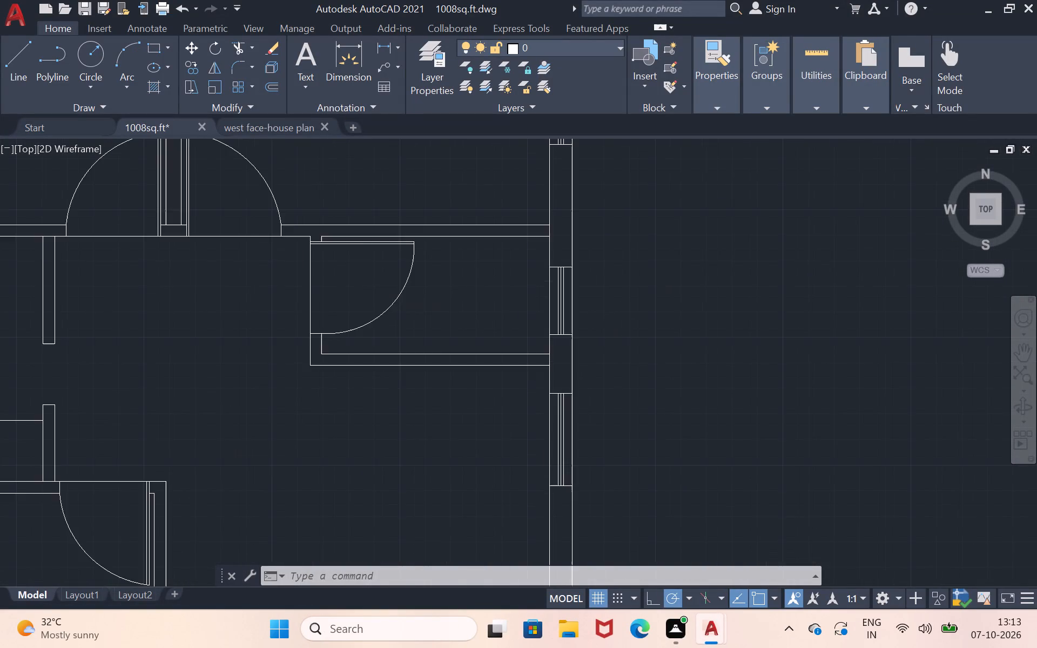
scroll(557, 161, down, 1)
scroll(561, 150, up, 1)
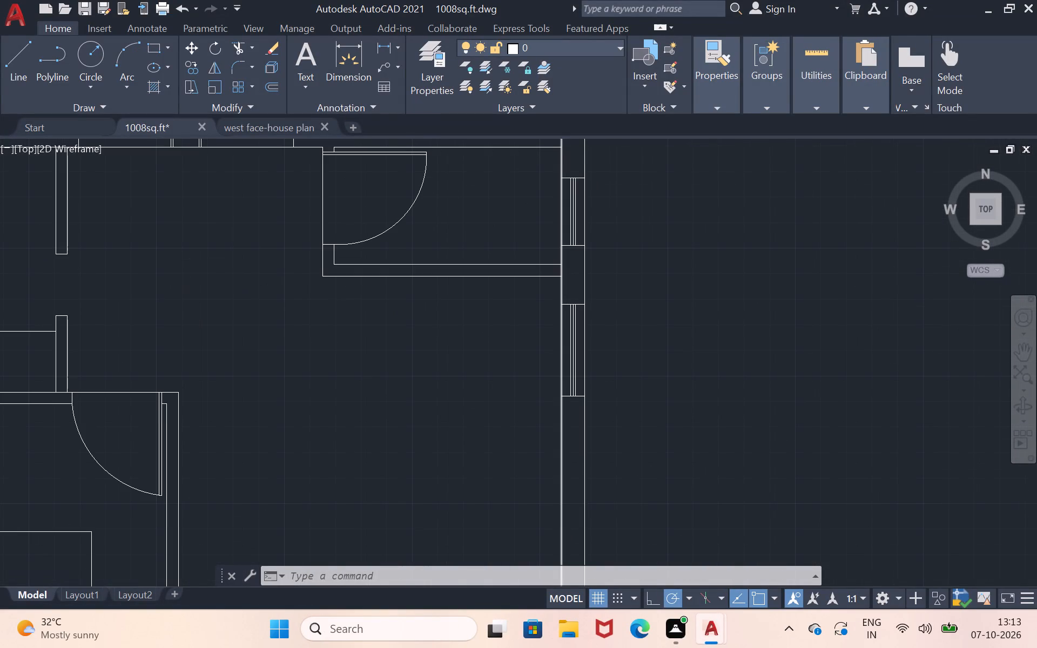
click(18, 56)
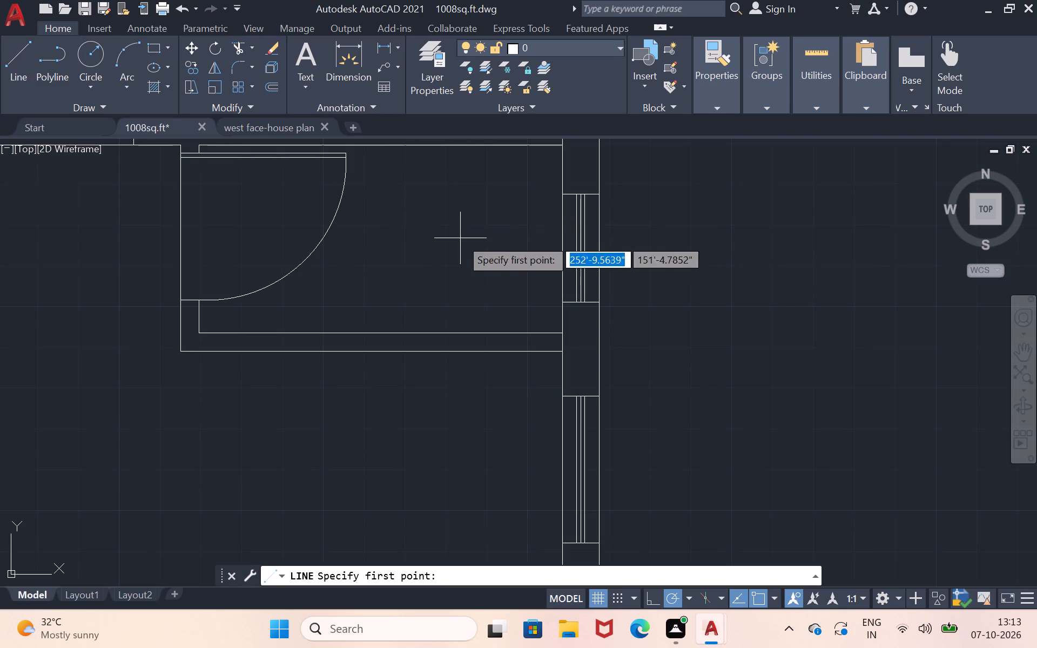
click(555, 204)
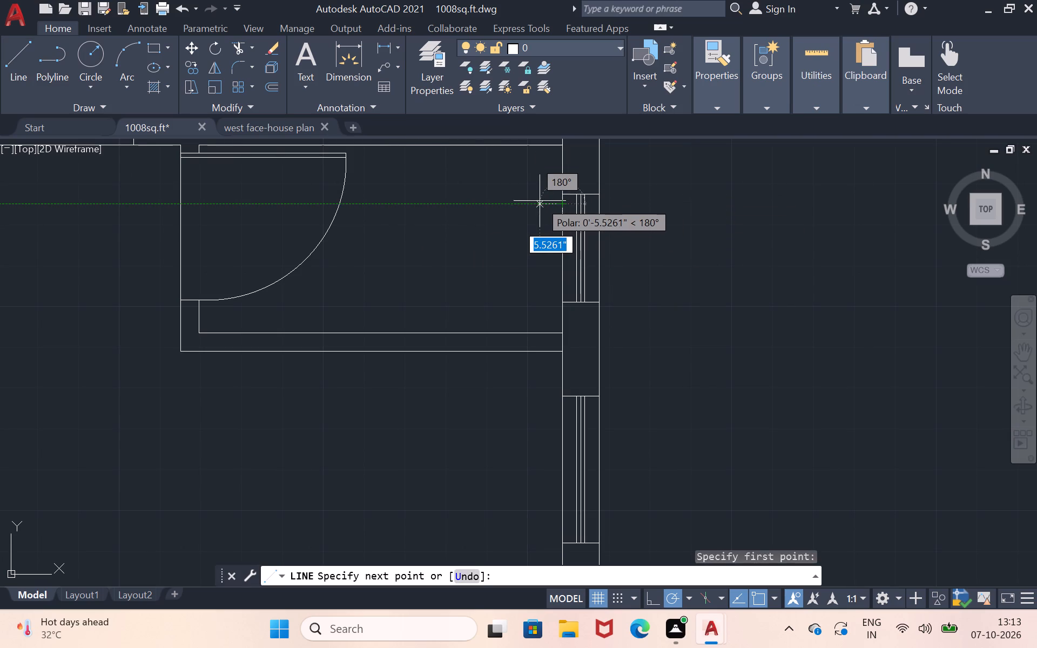
click(548, 201)
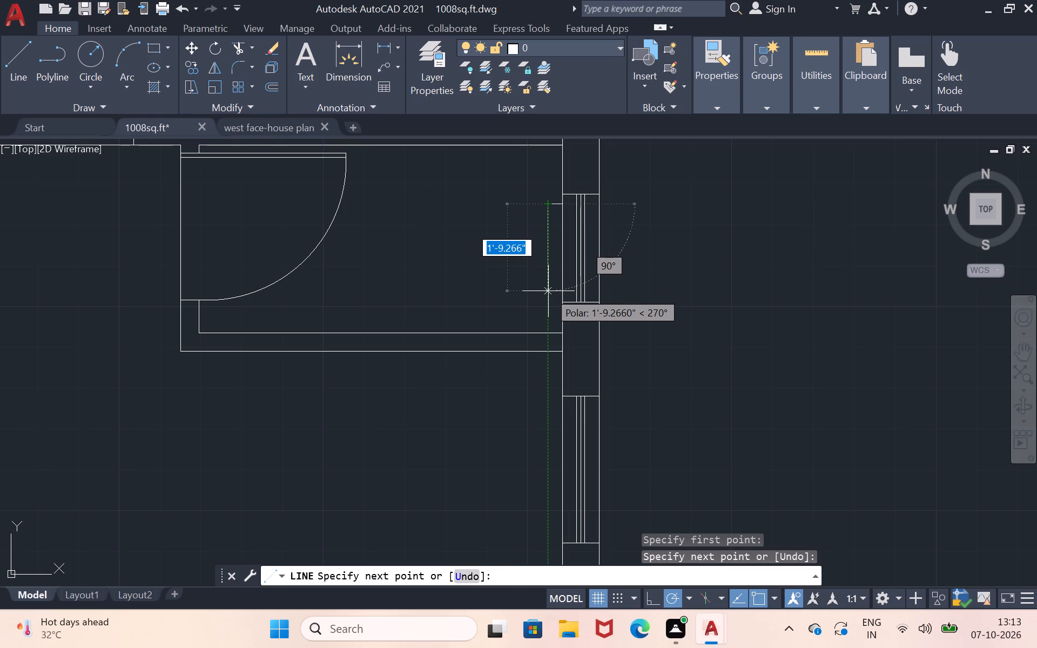
click(548, 291)
click(561, 292)
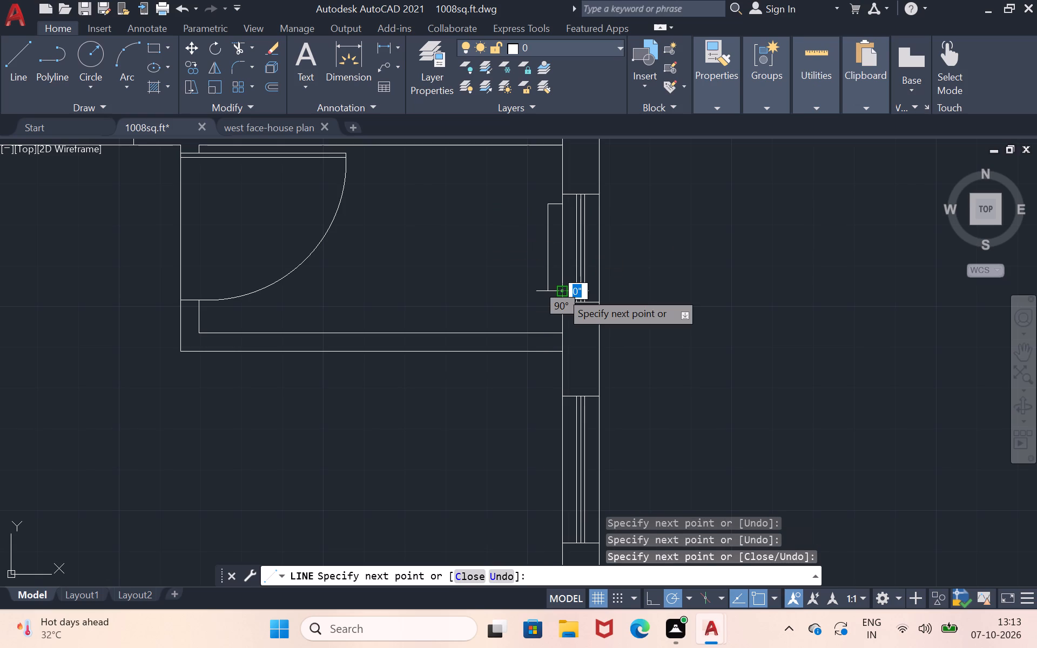
key(Return)
scroll(420, 226, down, 2)
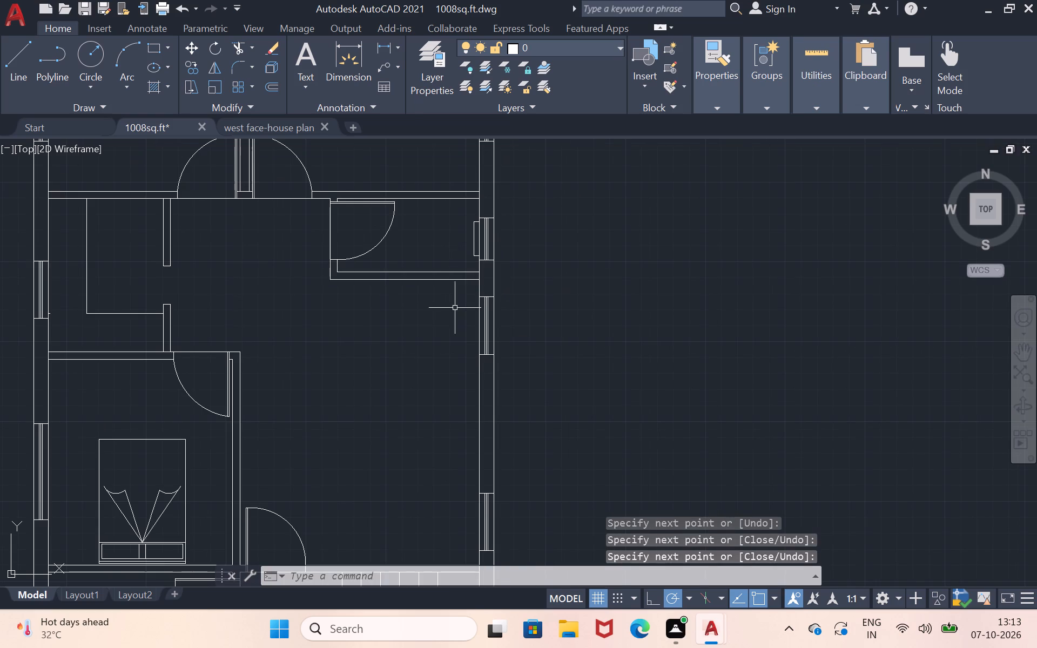
Draw the fixture box's north and west sides from the narrow strip's northwest corner, about 1'-8" west and about 1'-9" south.
scroll(443, 198, up, 2)
click(31, 51)
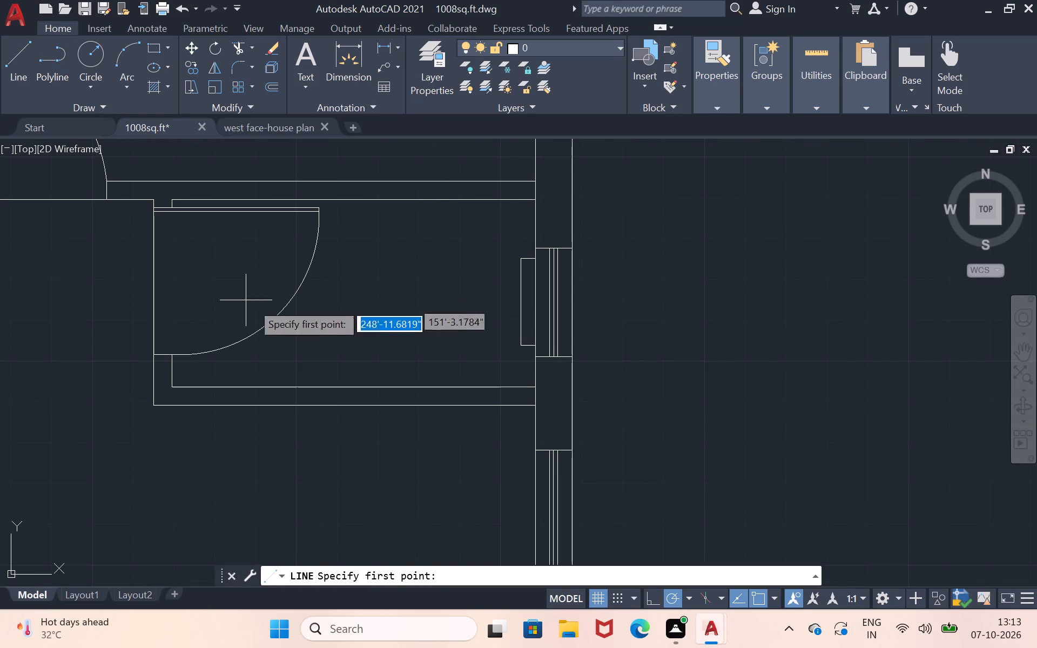
click(523, 259)
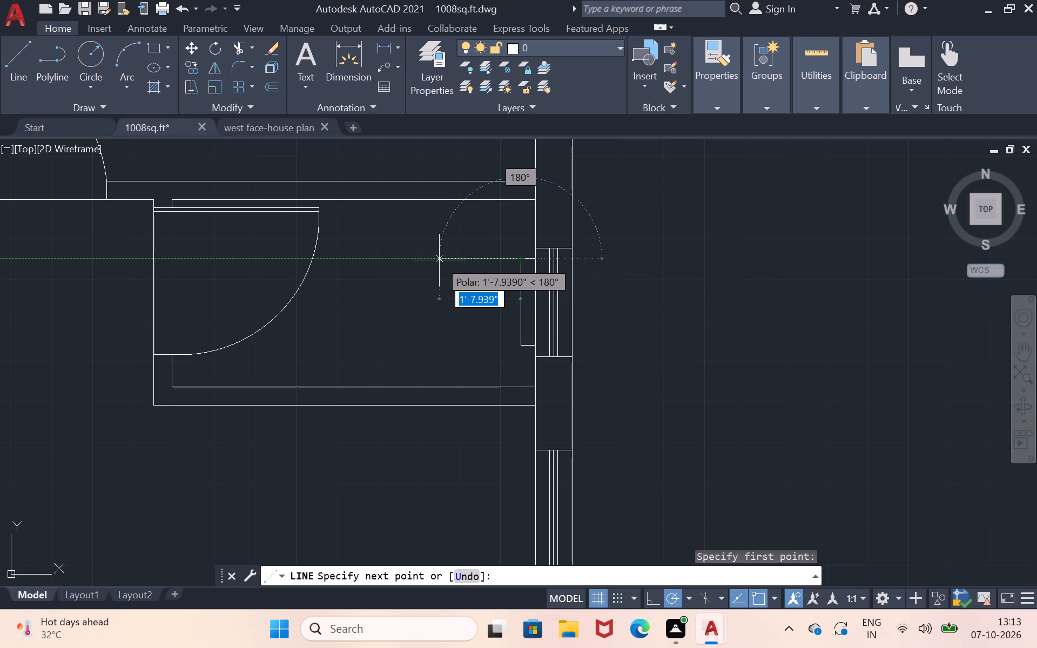
click(439, 260)
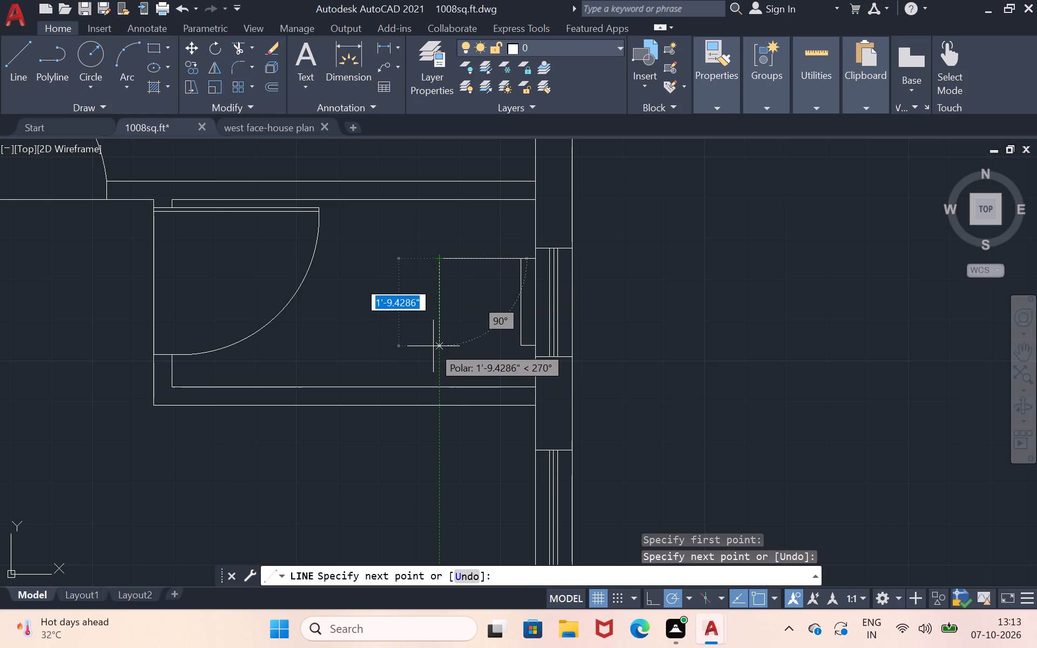
click(433, 346)
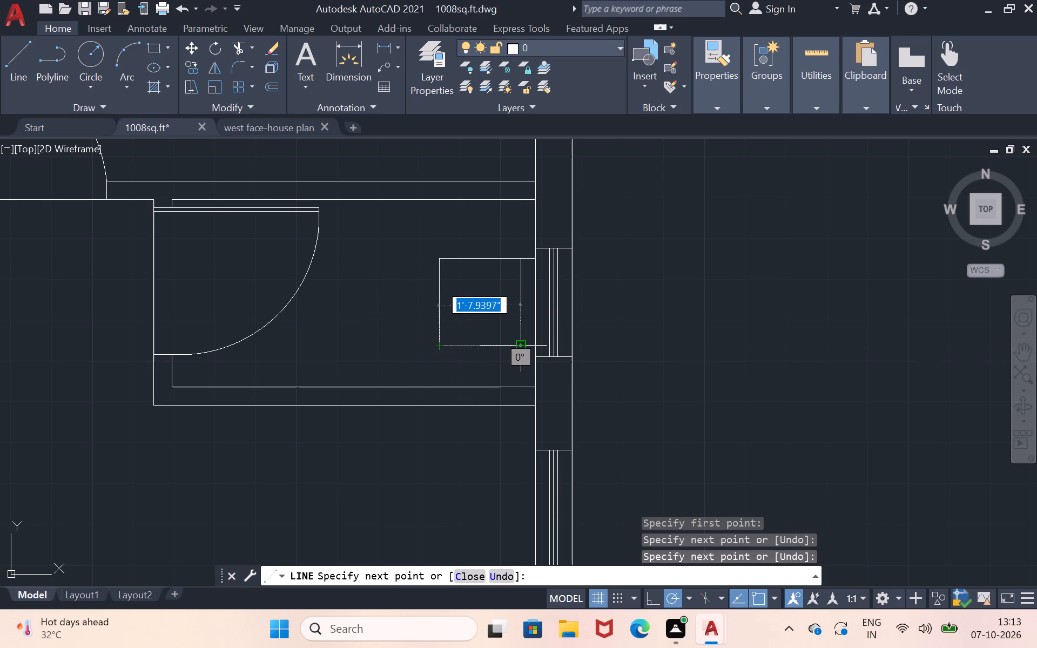
scroll(523, 350, up, 1)
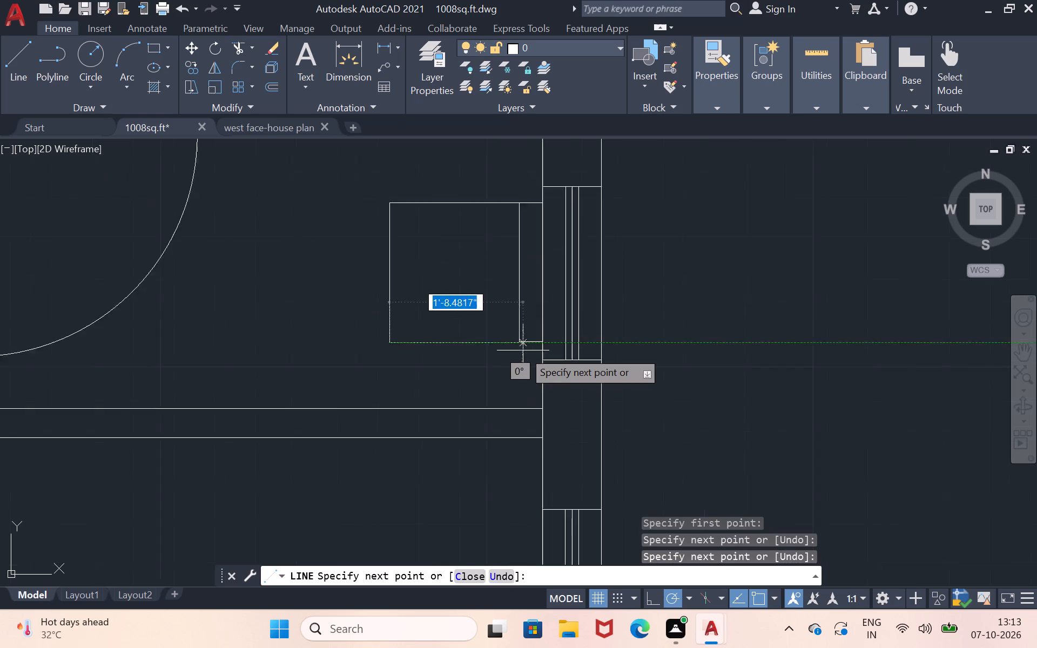
scroll(523, 350, up, 1)
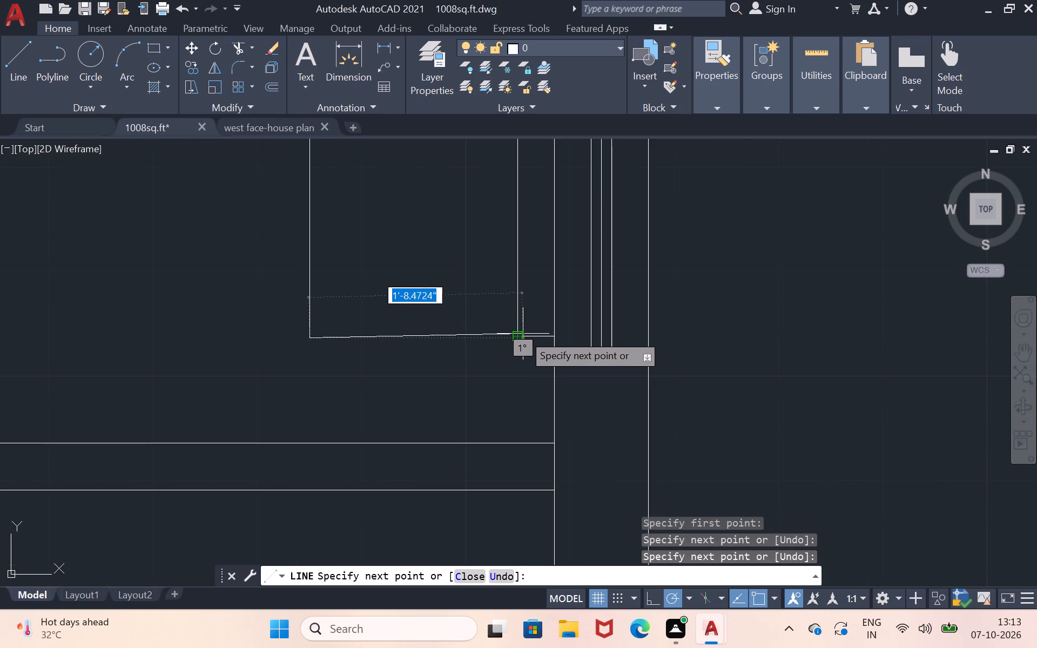
scroll(520, 335, up, 2)
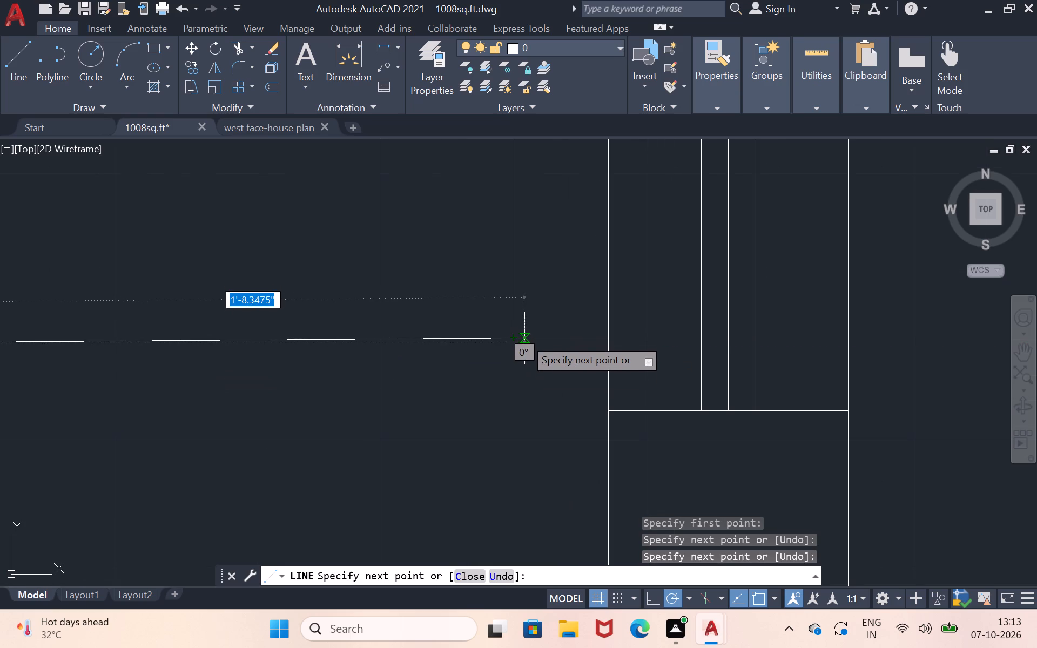
key(Escape)
Close the fixture box with a horizontal line from the narrow strip's southwest corner to the box's west side.
scroll(524, 338, down, 2)
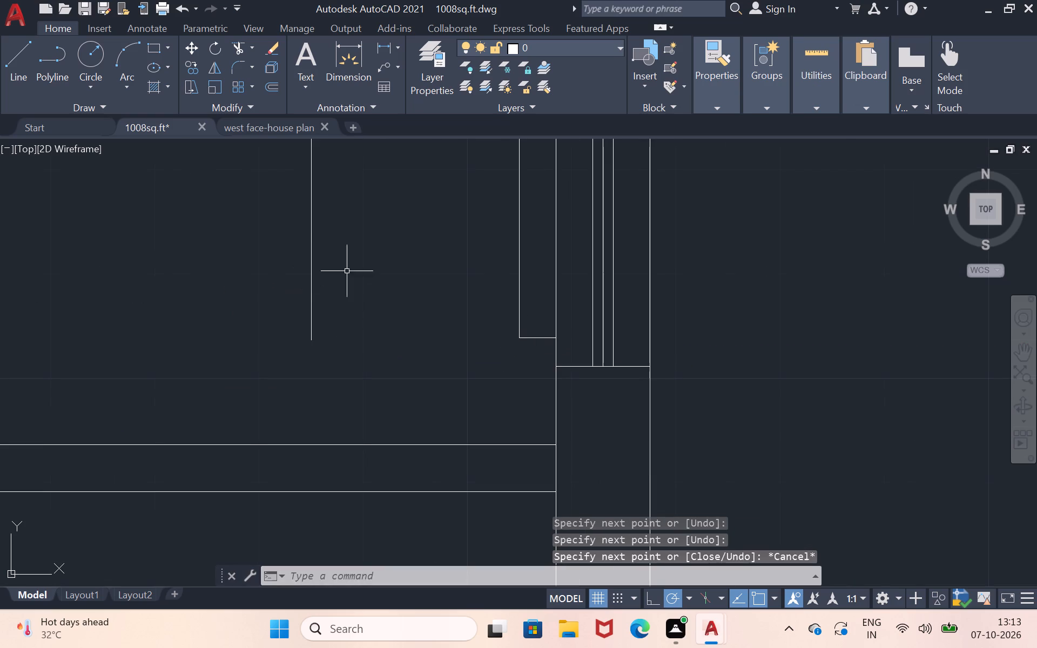
click(23, 73)
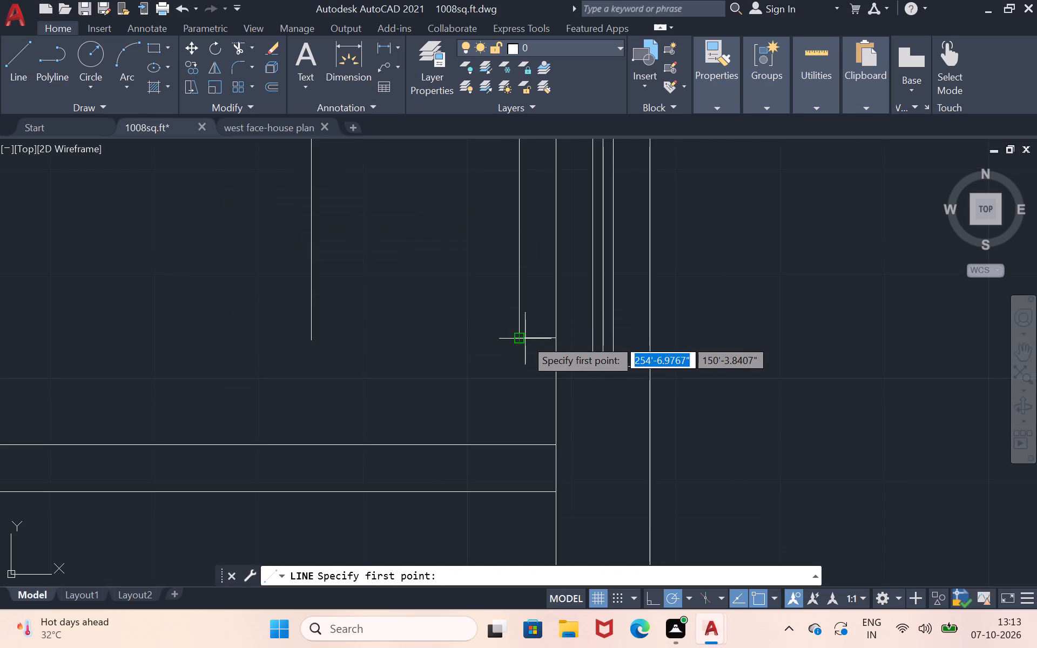
click(520, 334)
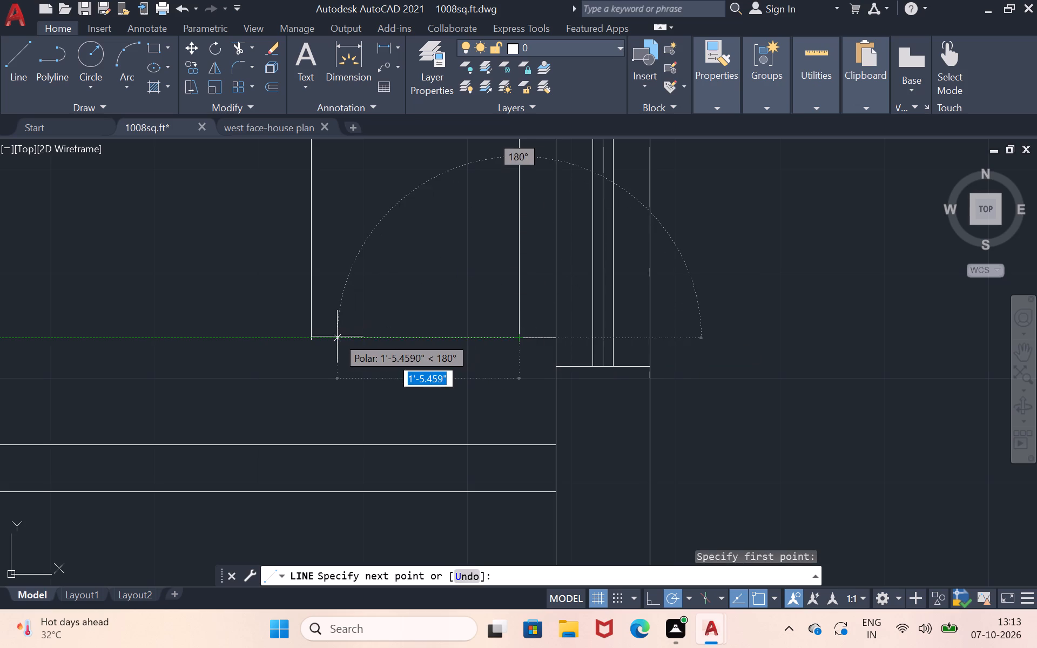
click(309, 336)
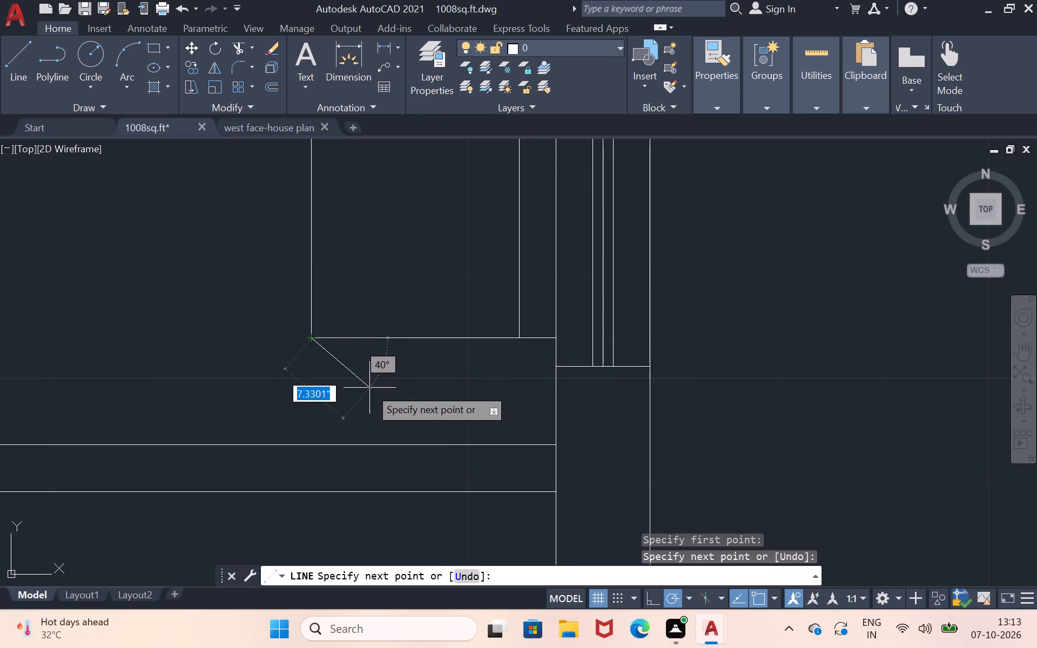
key(Return)
Trim the short overhang of the box's west side below its south line.
scroll(364, 285, up, 1)
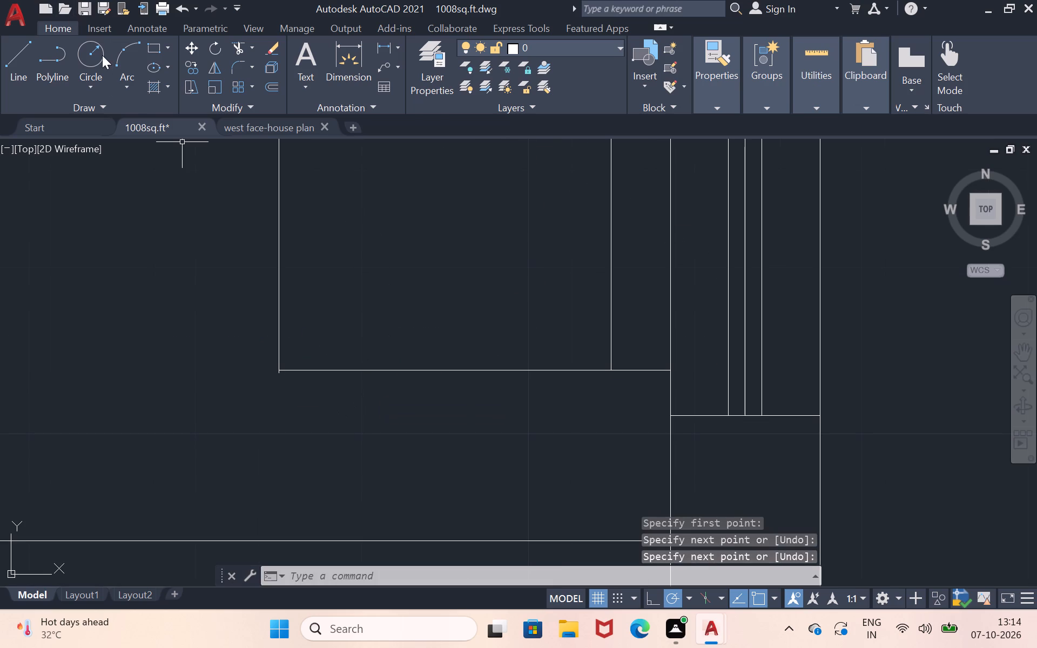
click(239, 50)
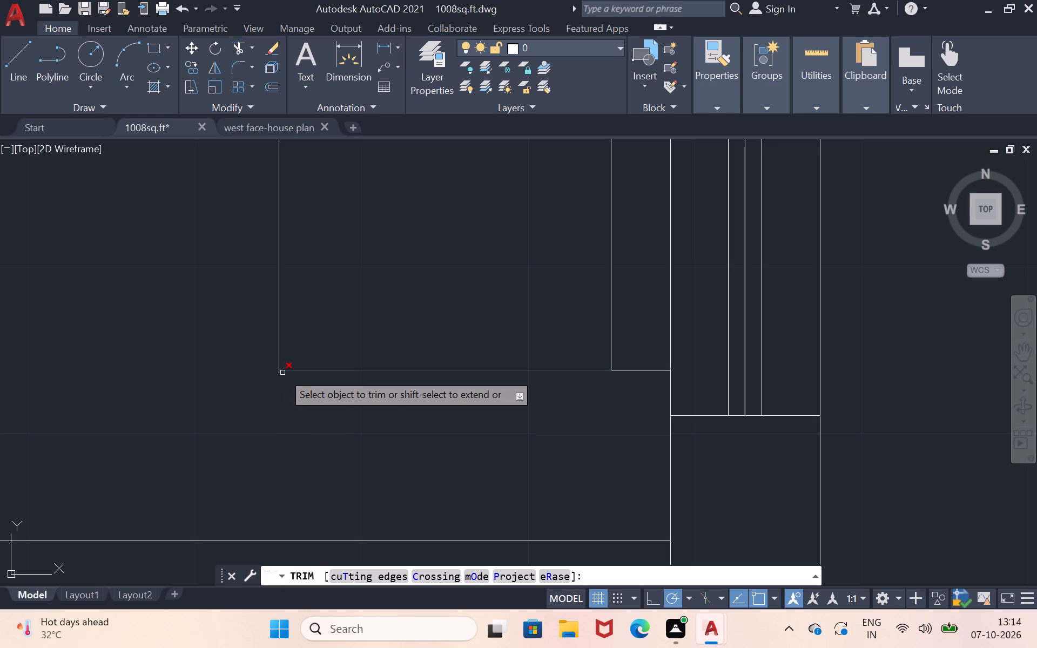
scroll(280, 384, up, 2)
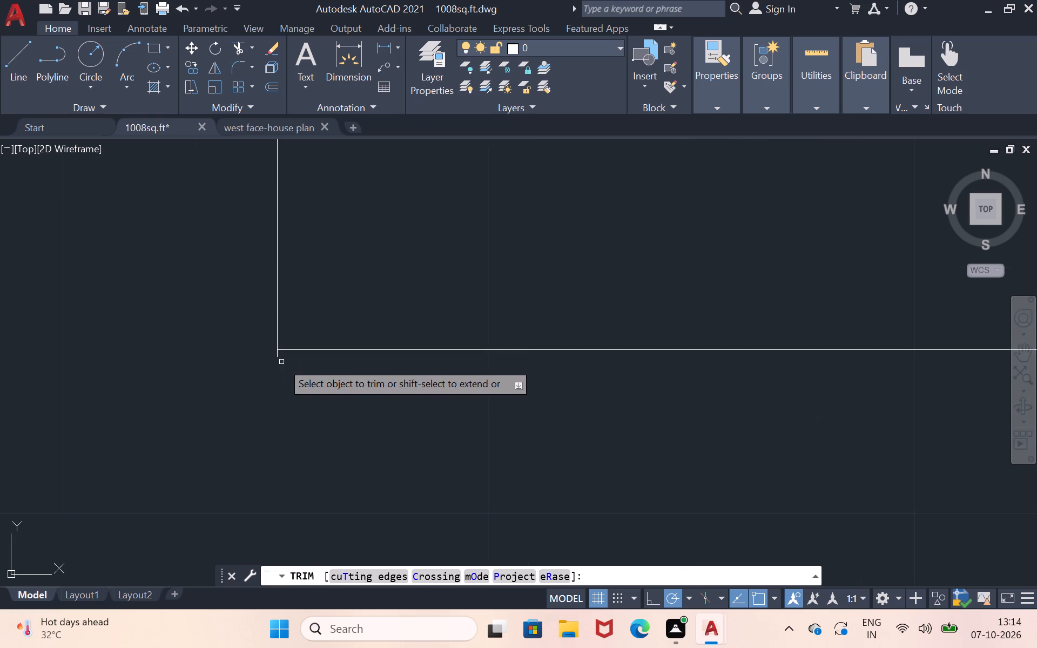
click(276, 356)
scroll(325, 310, down, 5)
scroll(445, 173, down, 2)
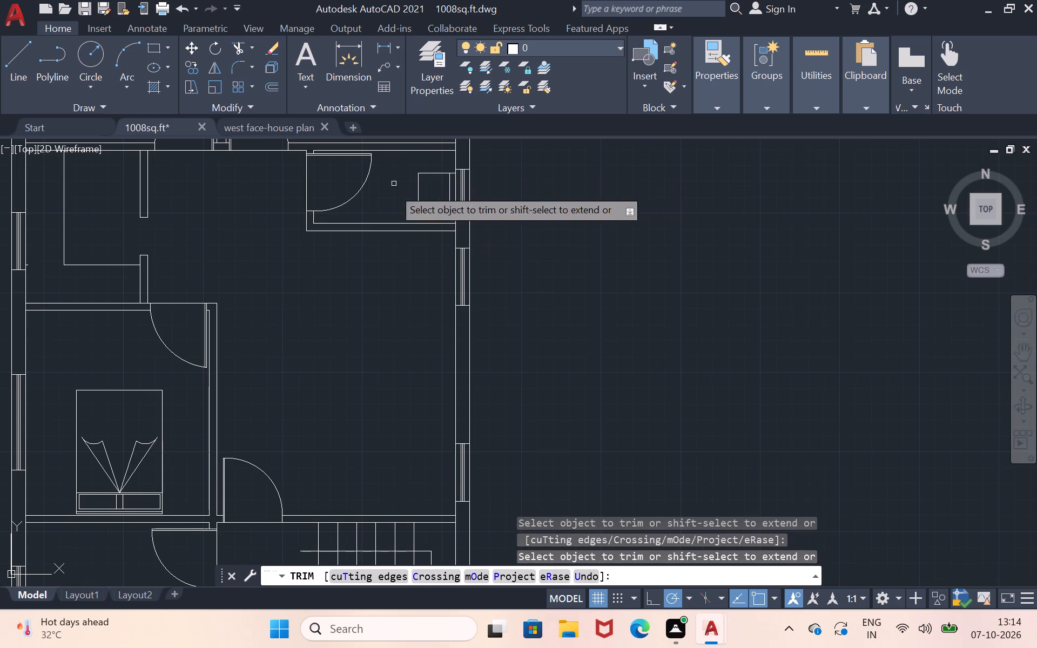
Examine the fixture box in the small east room against the nearby walls, doors and hall using Pan.
click(1016, 350)
drag(430, 205, 438, 376)
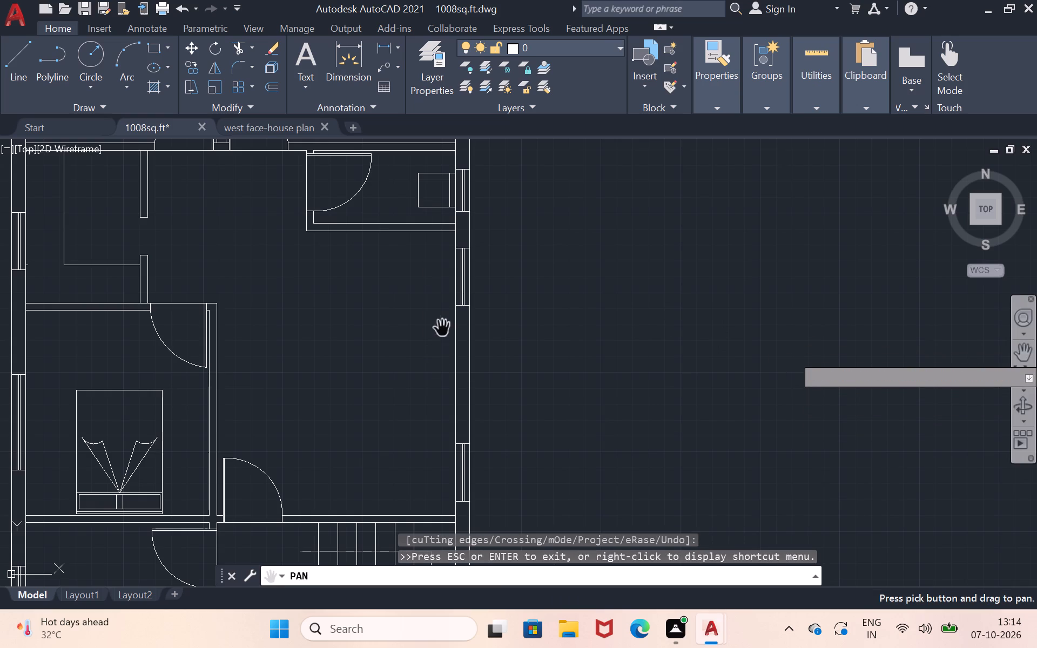
drag(436, 258, 472, 381)
scroll(299, 196, down, 1)
scroll(404, 357, up, 2)
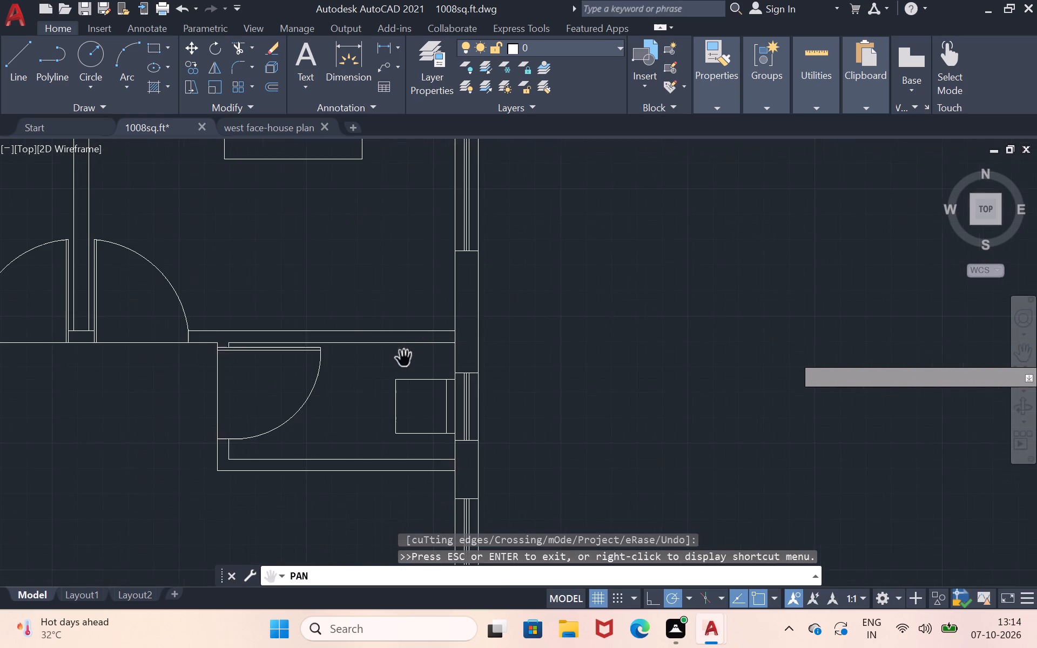
drag(414, 422, 738, 332)
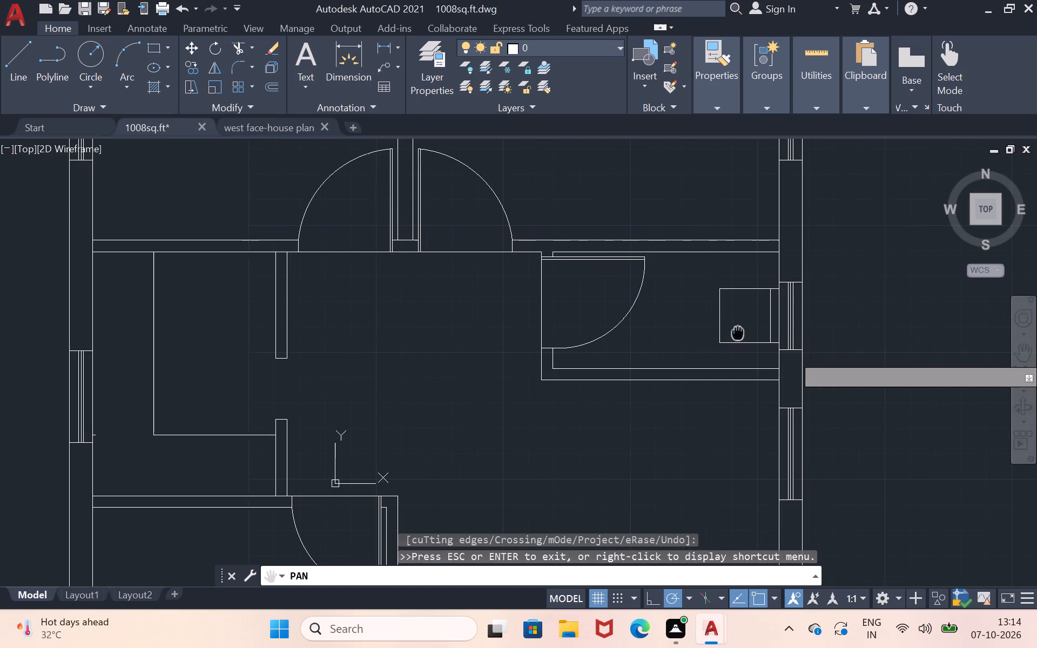
drag(738, 332, 737, 332)
scroll(737, 332, up, 1)
drag(737, 332, 622, 345)
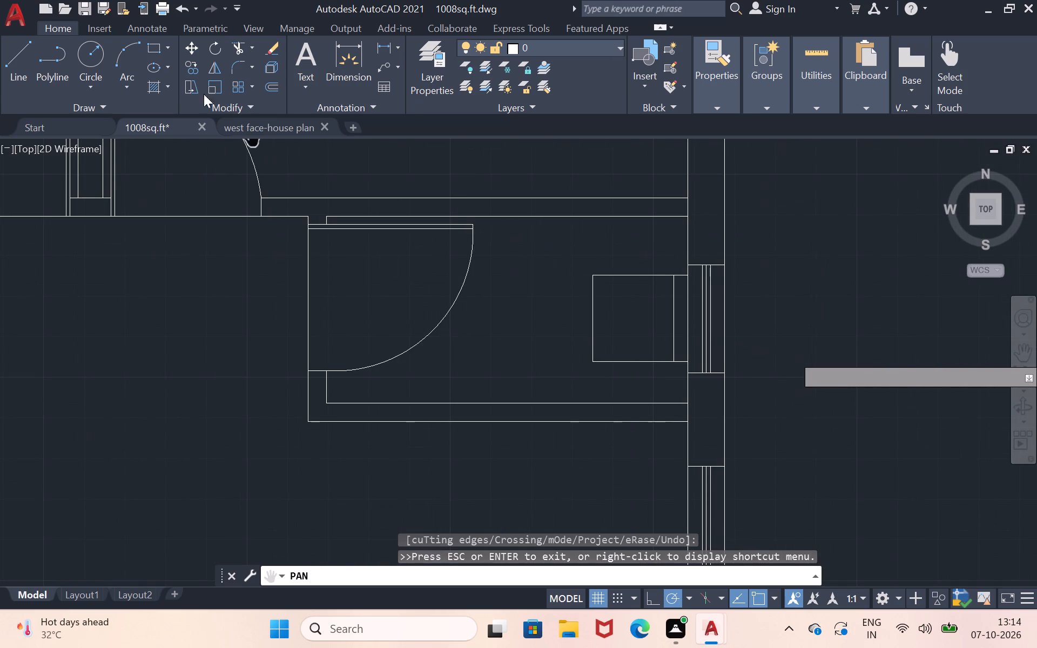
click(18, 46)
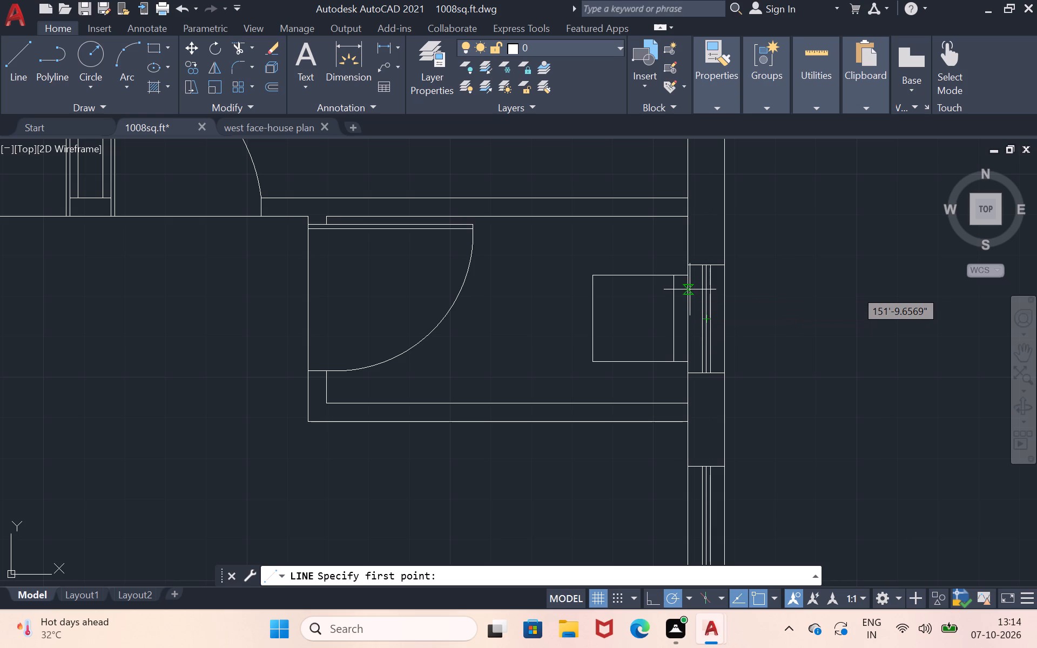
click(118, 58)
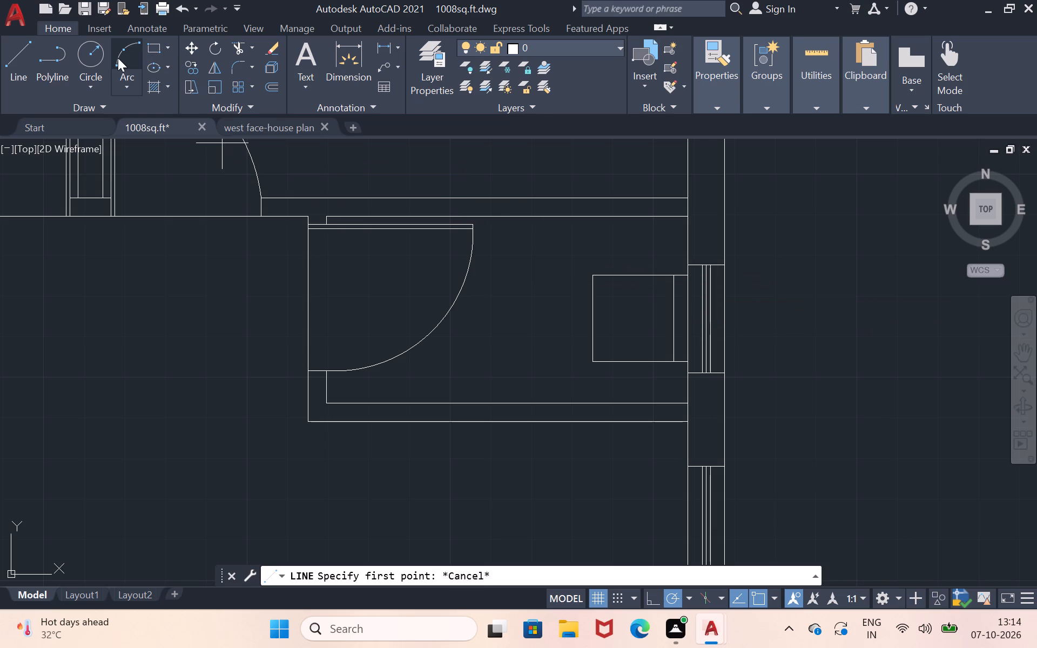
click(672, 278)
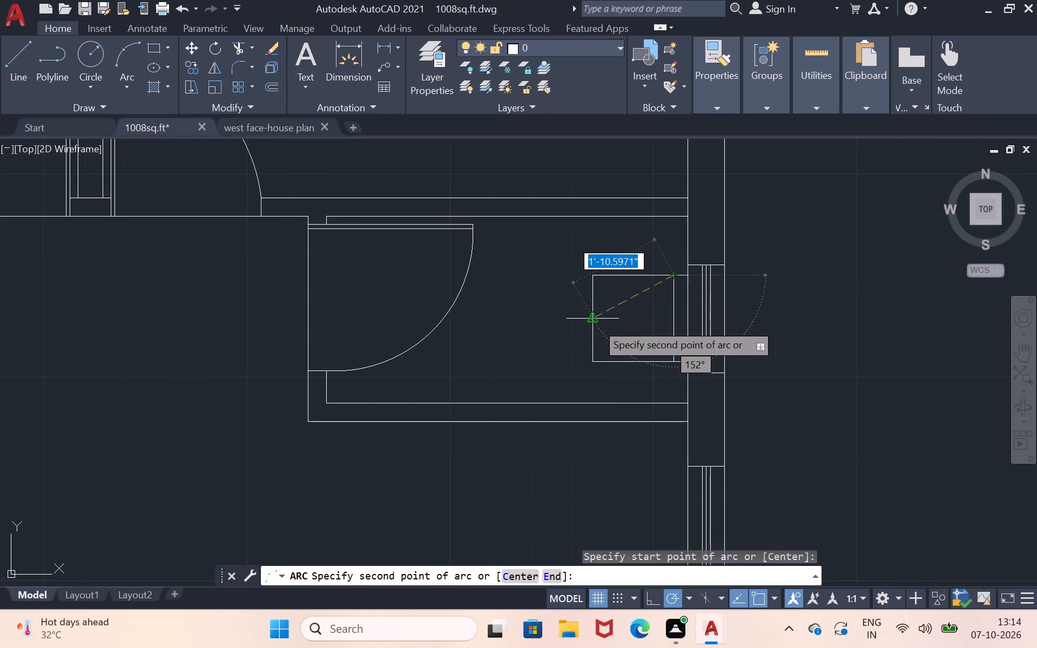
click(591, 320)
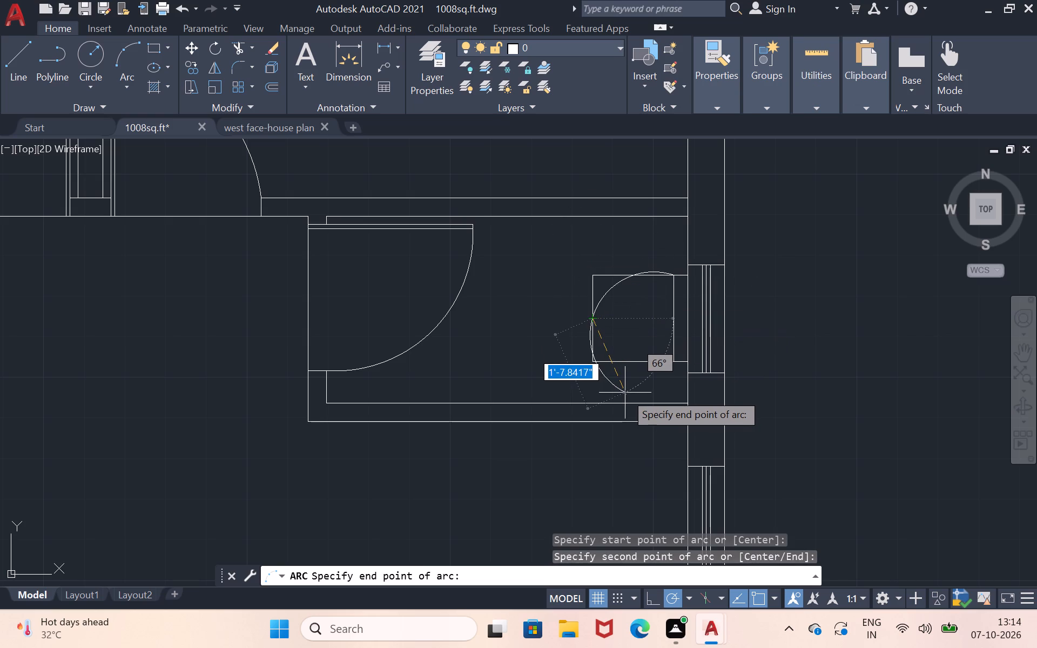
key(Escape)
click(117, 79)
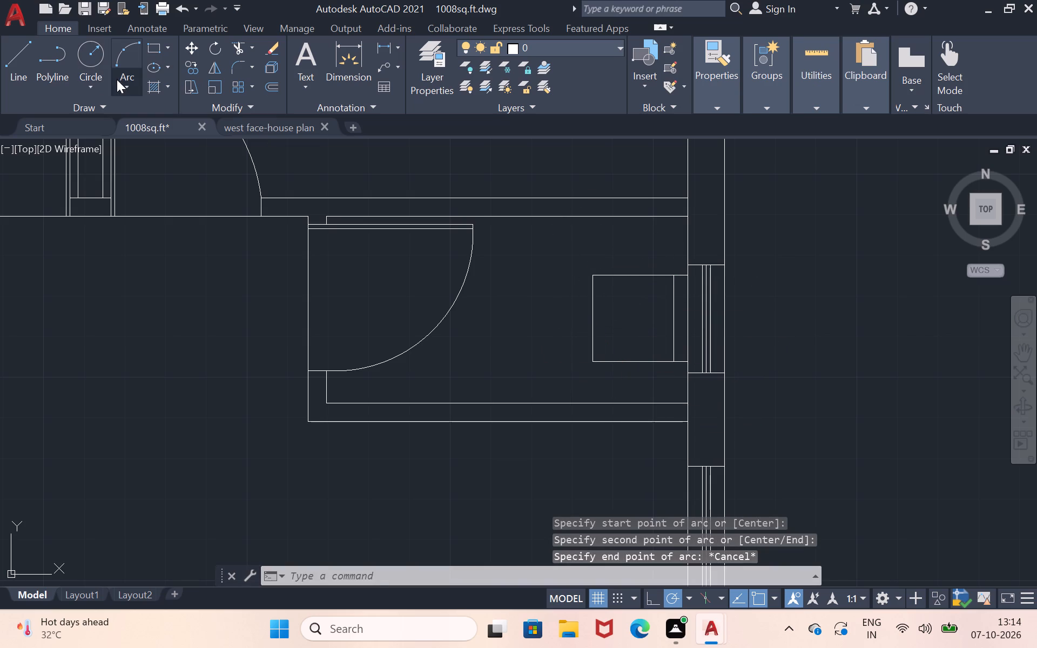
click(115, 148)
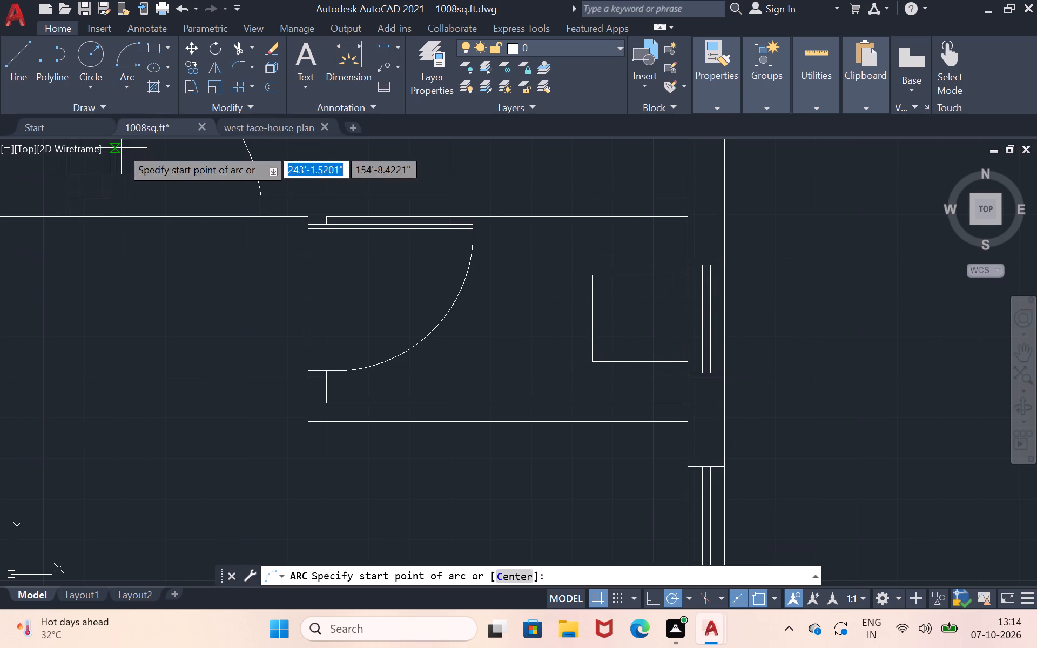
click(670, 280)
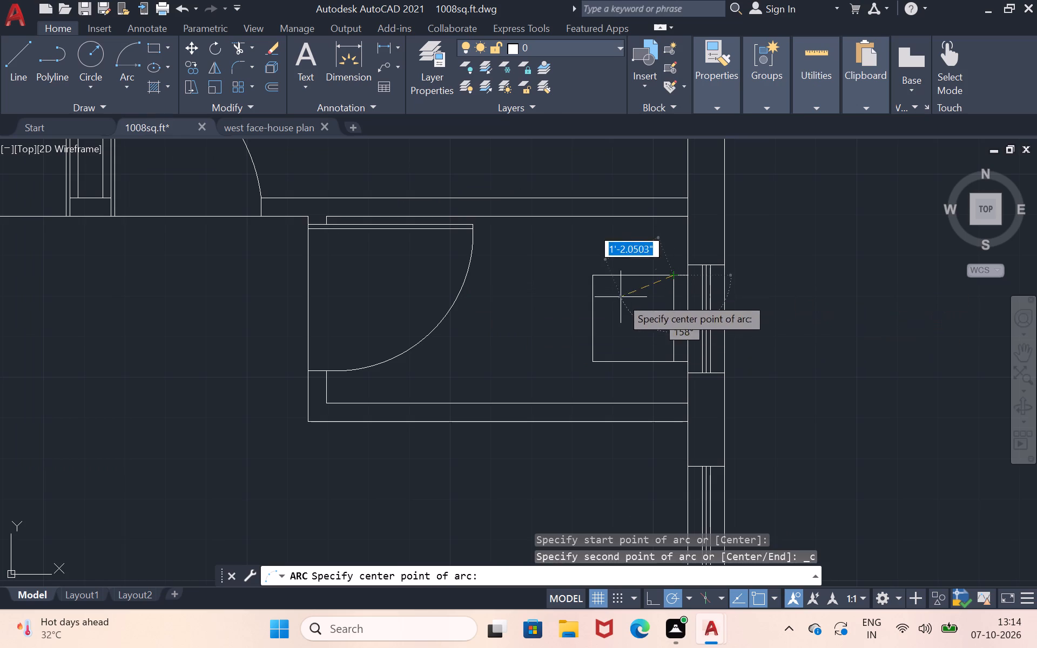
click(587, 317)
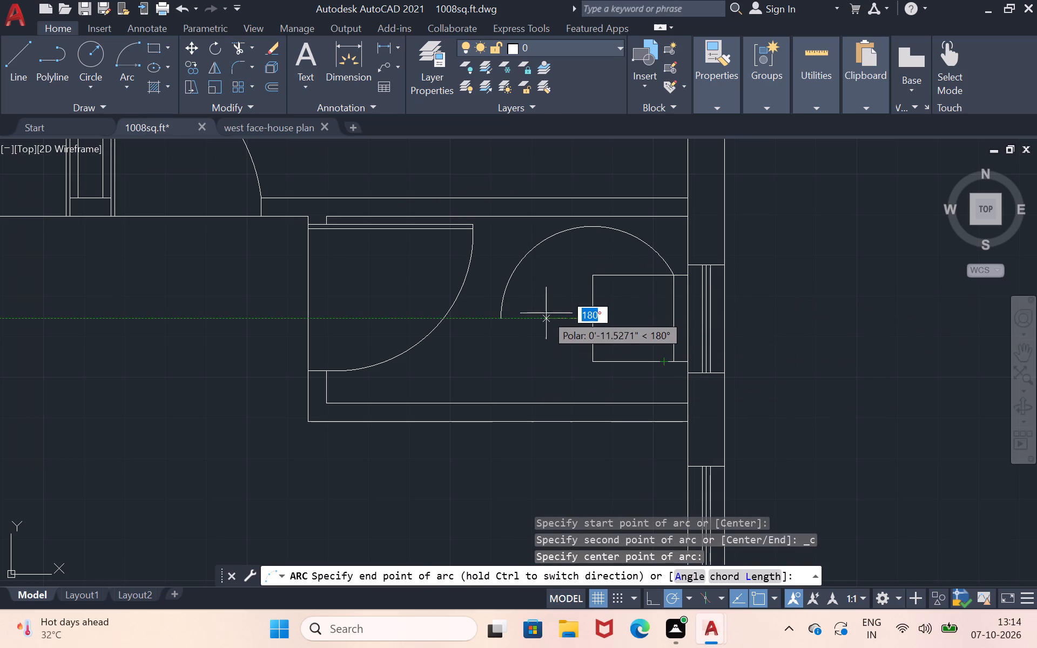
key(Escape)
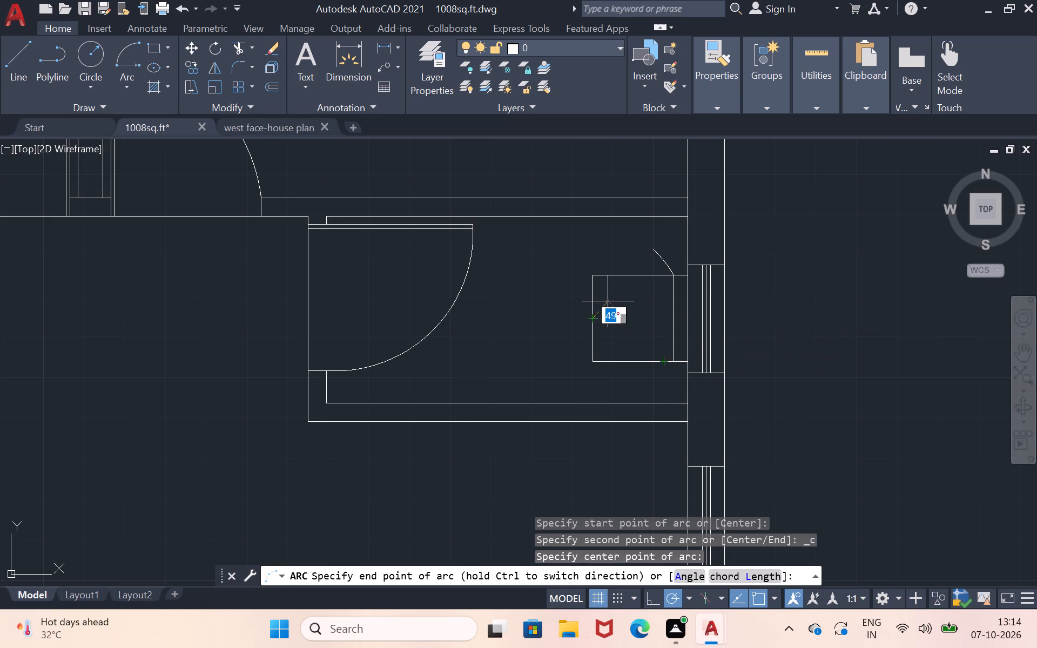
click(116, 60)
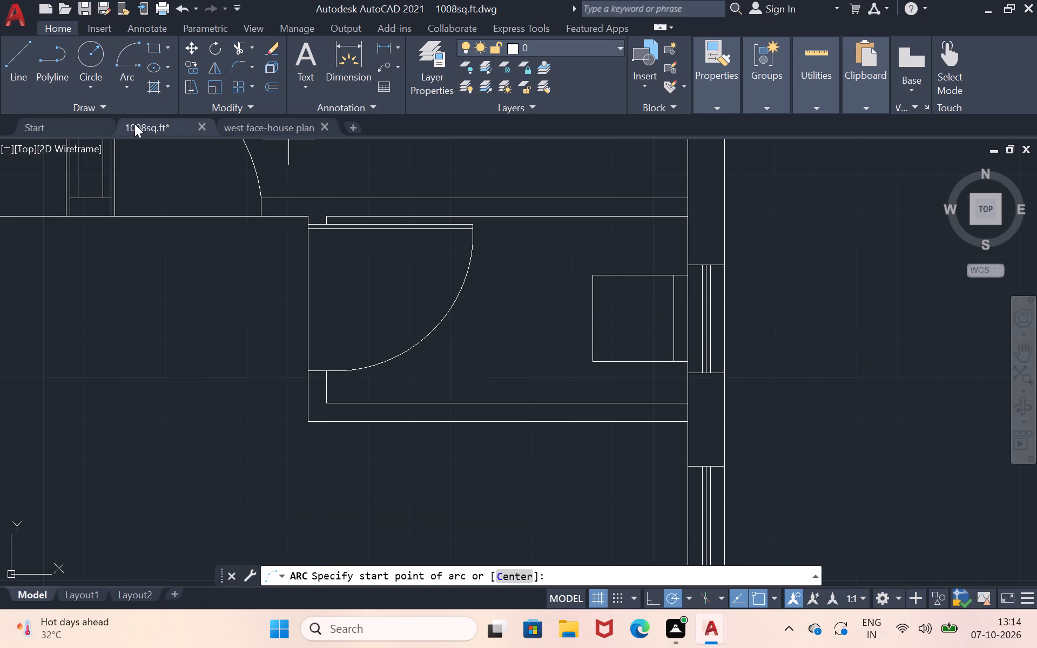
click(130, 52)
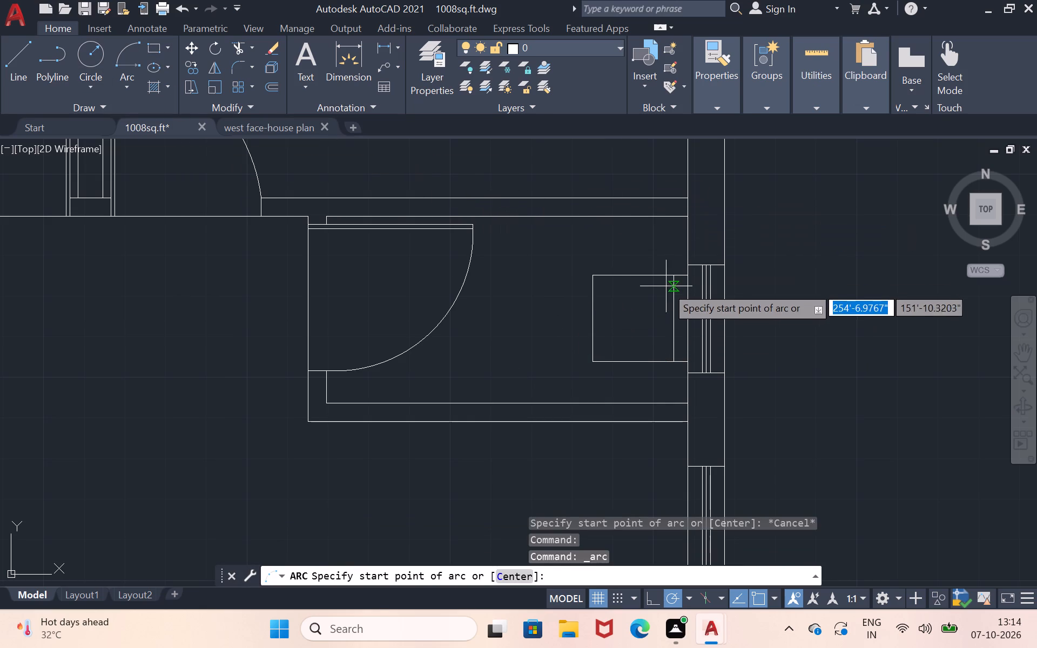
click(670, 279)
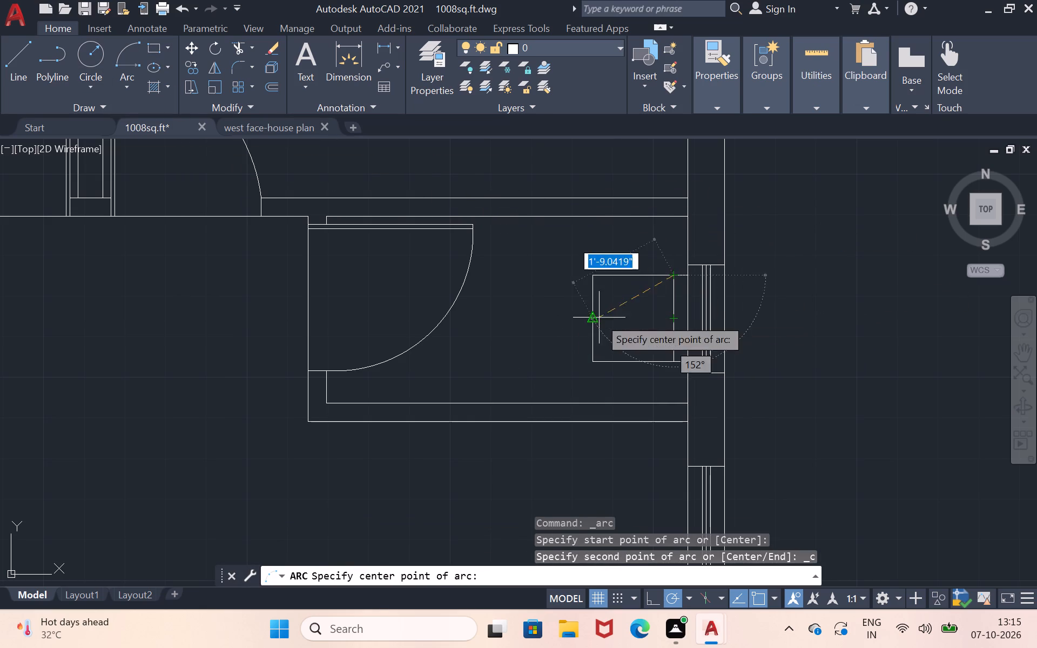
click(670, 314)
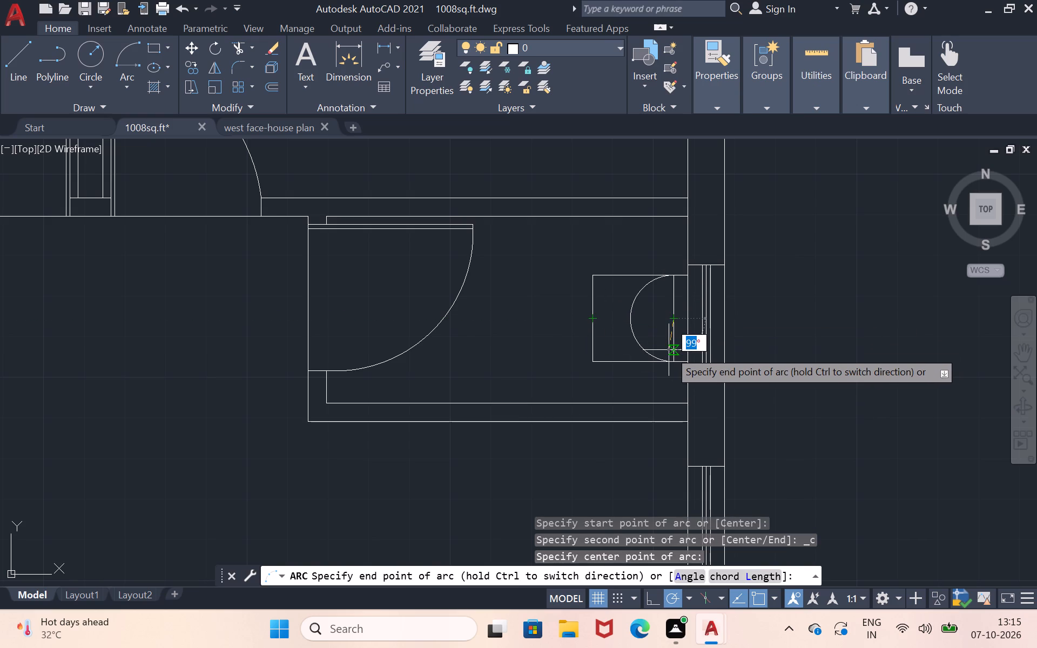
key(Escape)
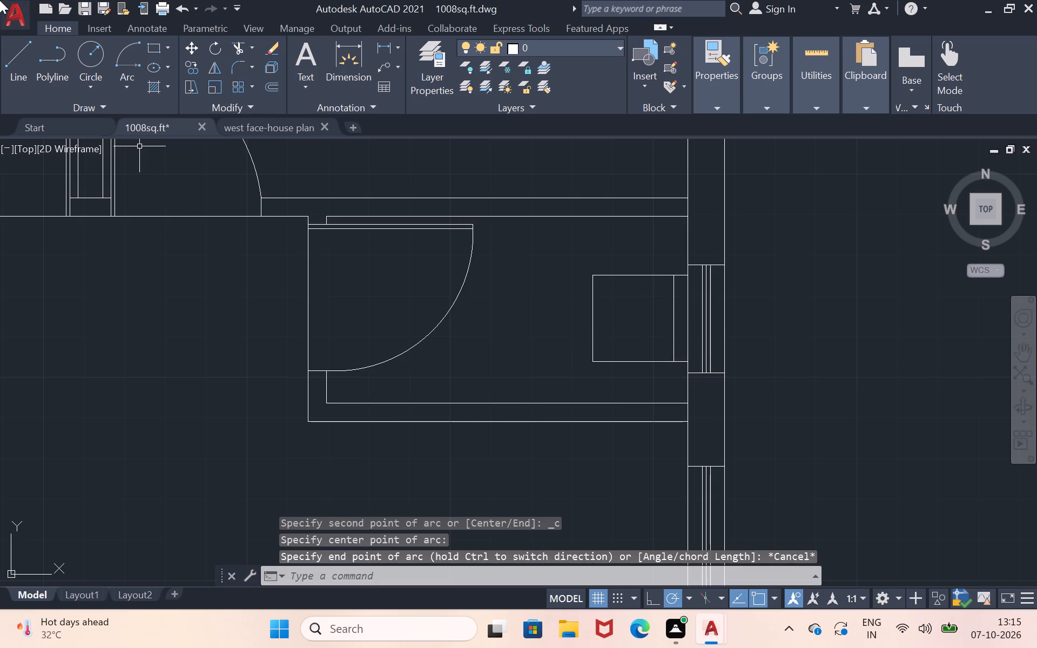
Trim away the fixture box's north, west and south sides beyond the narrow strip at the east wall.
click(239, 38)
drag(587, 265, 609, 320)
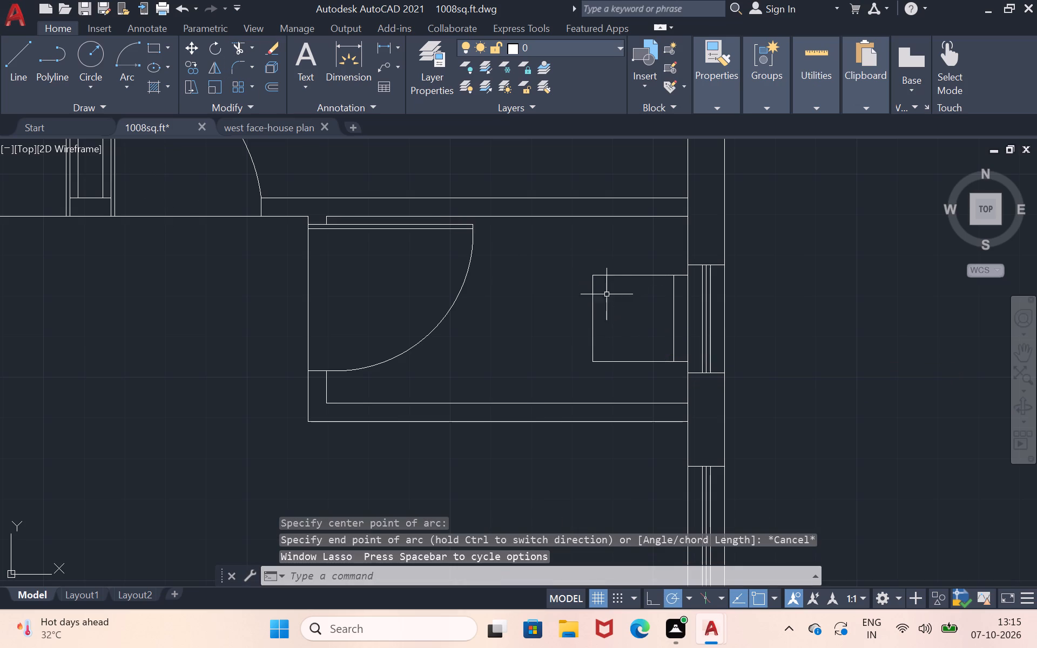
click(239, 46)
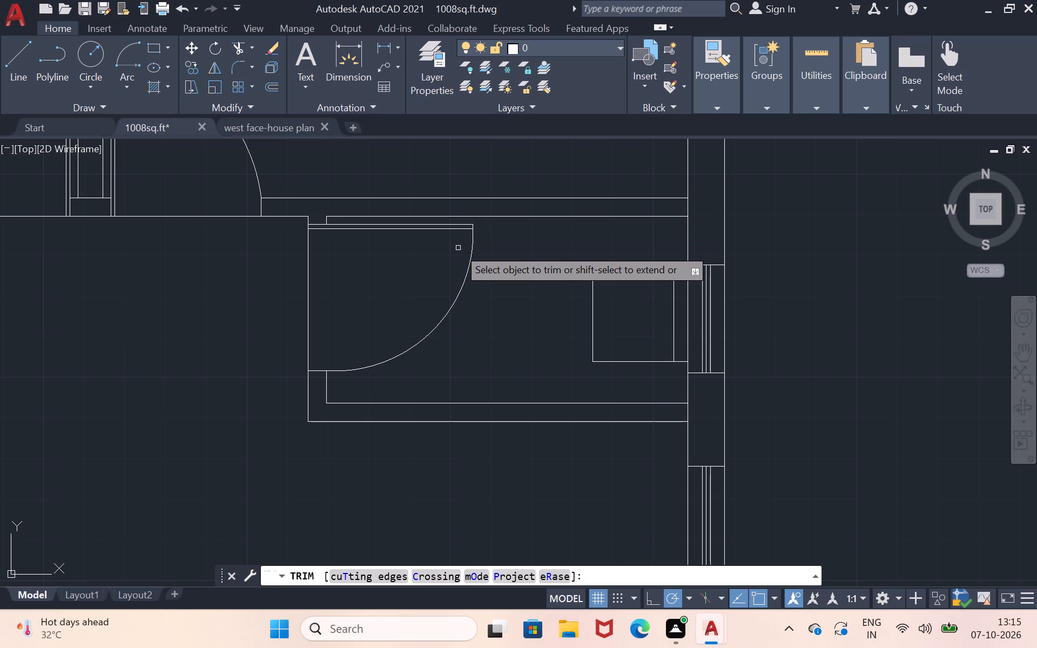
drag(600, 271, 588, 316)
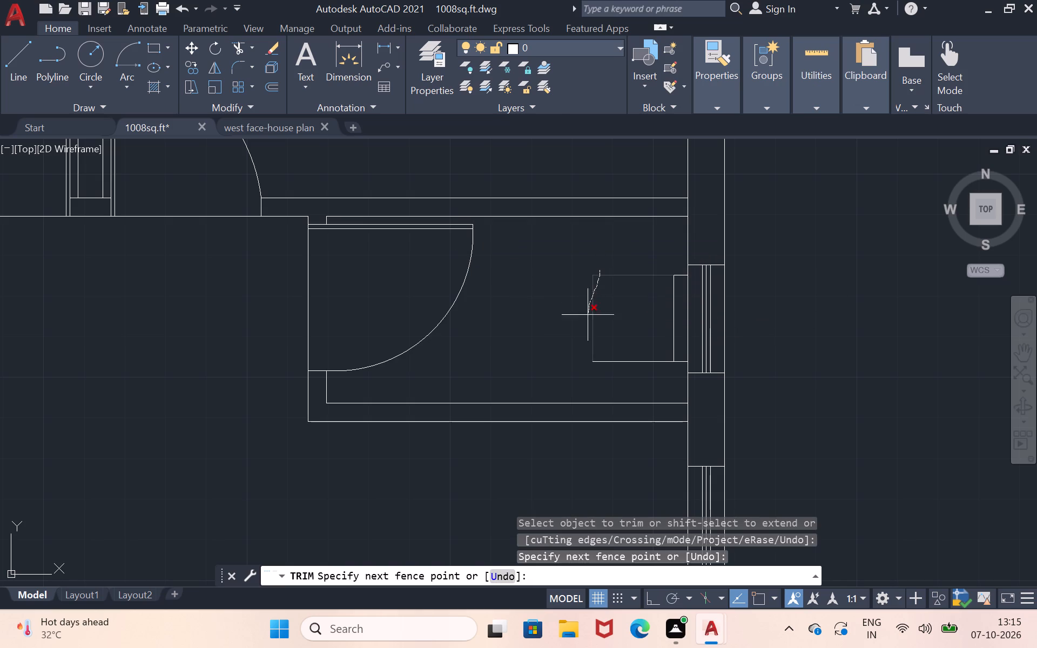
drag(588, 316, 622, 364)
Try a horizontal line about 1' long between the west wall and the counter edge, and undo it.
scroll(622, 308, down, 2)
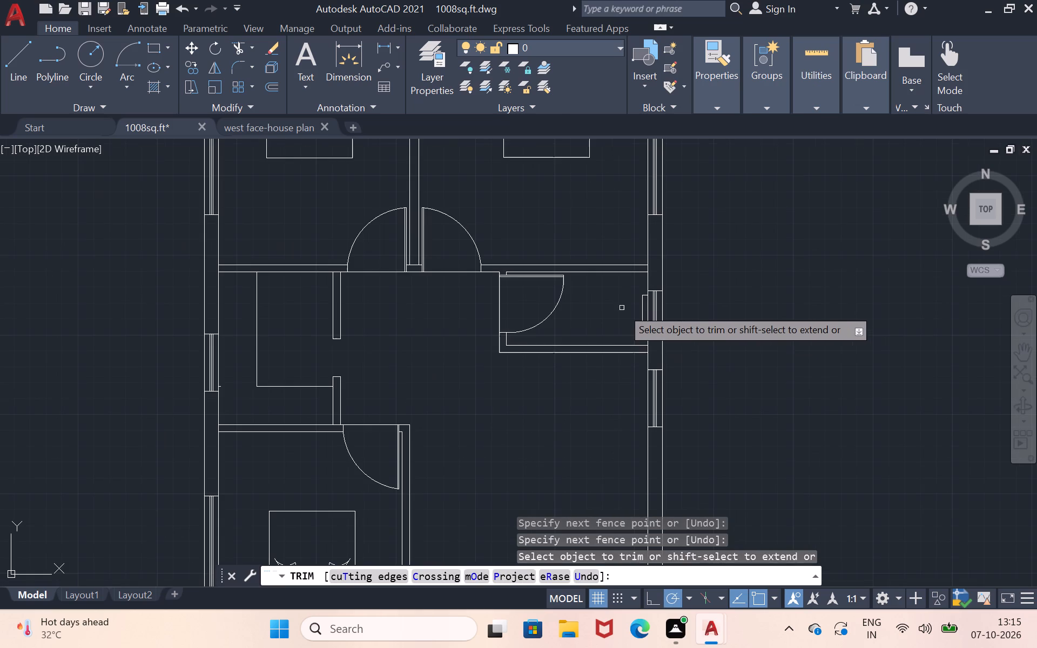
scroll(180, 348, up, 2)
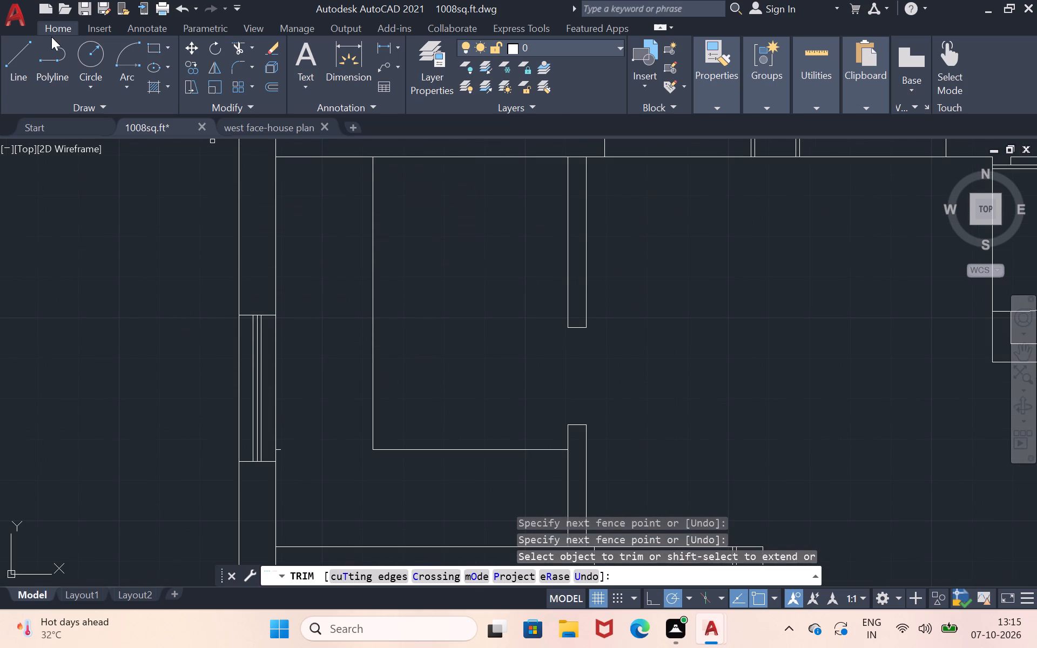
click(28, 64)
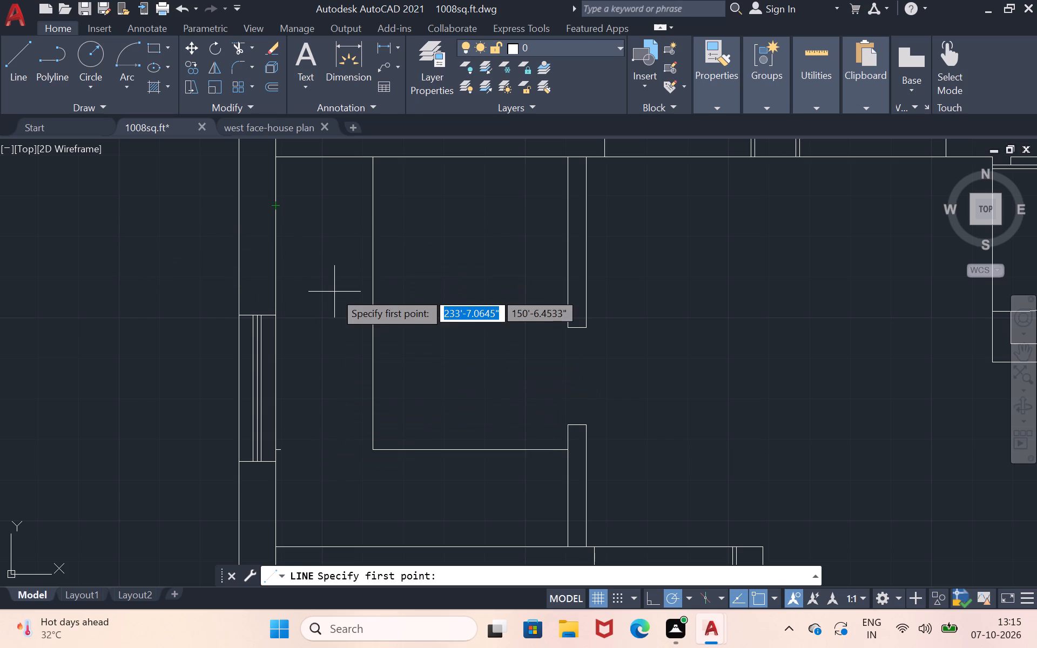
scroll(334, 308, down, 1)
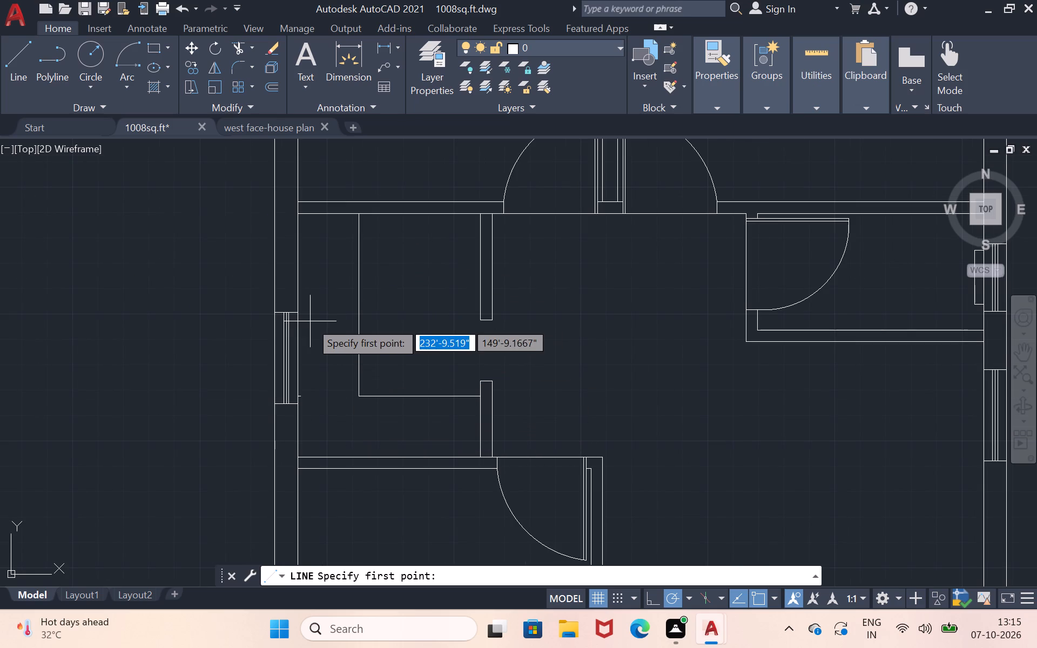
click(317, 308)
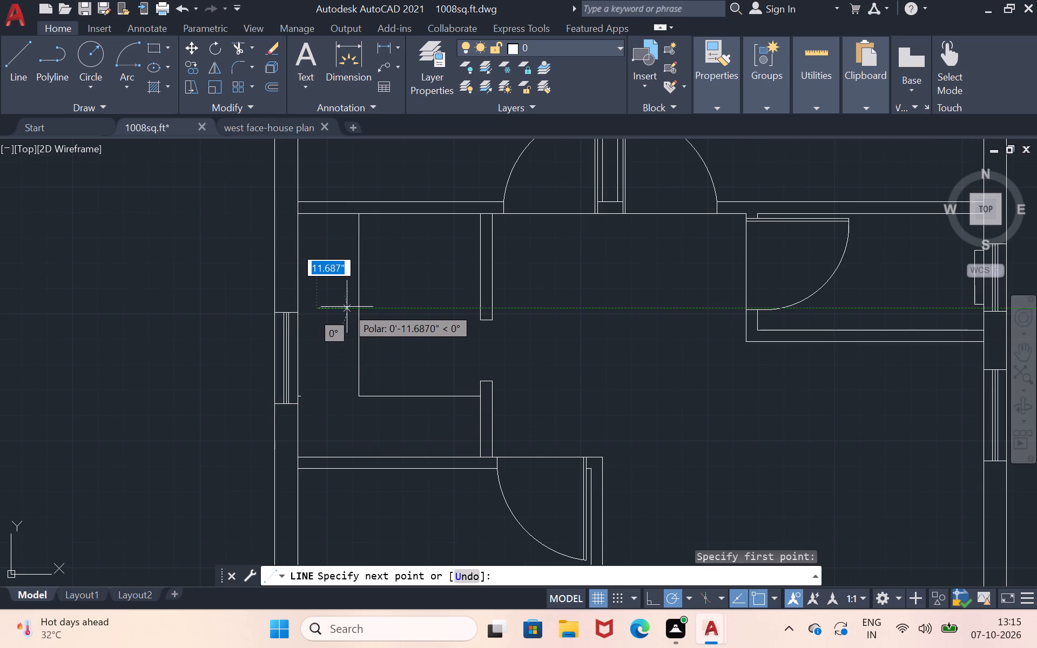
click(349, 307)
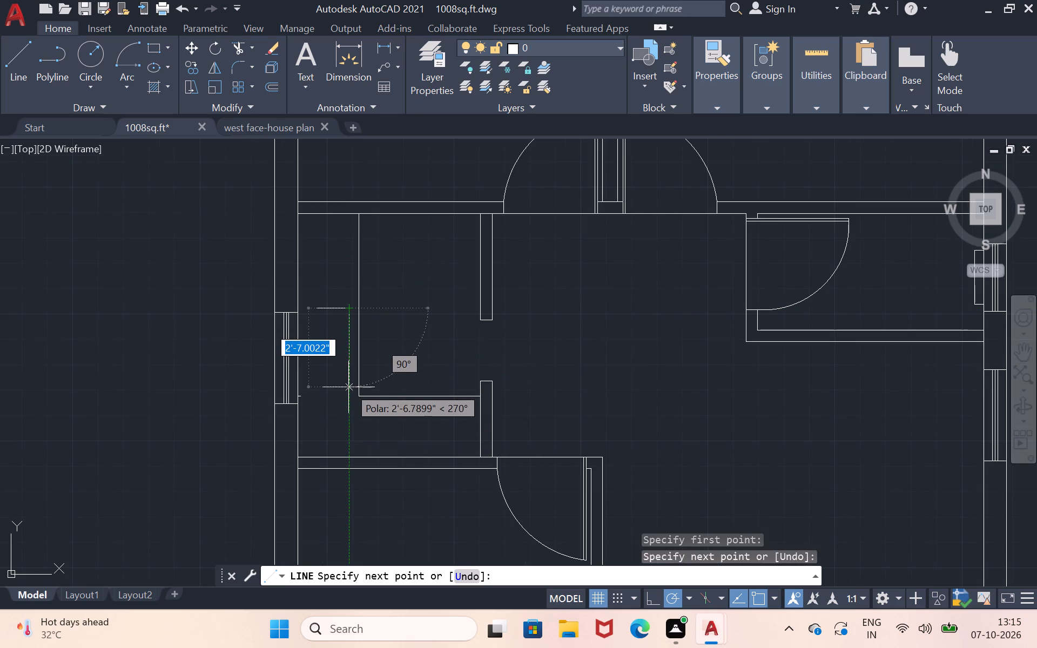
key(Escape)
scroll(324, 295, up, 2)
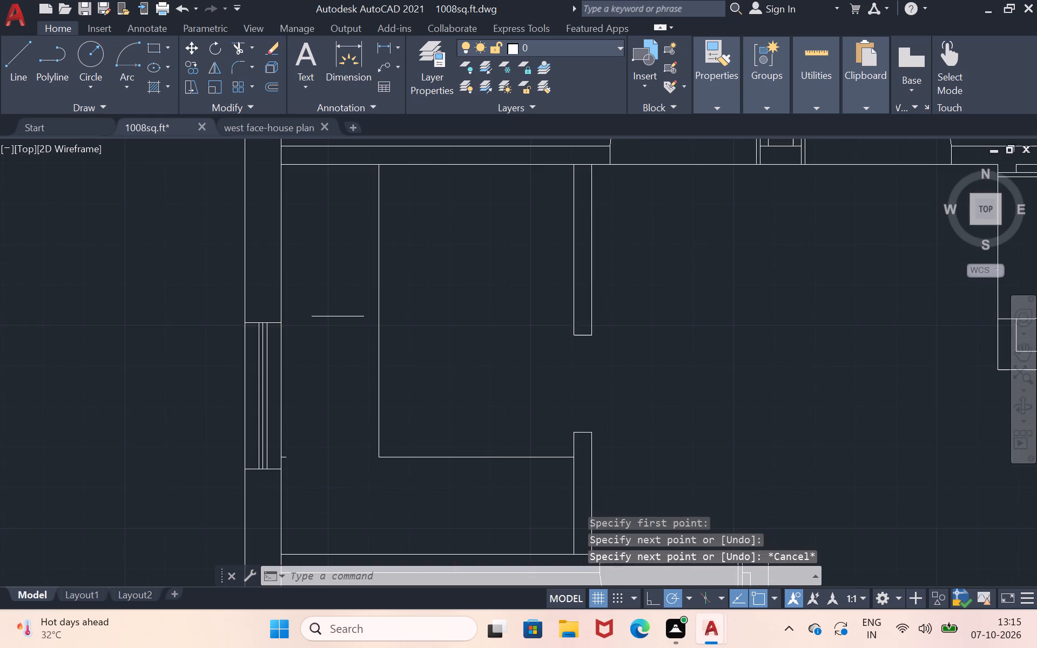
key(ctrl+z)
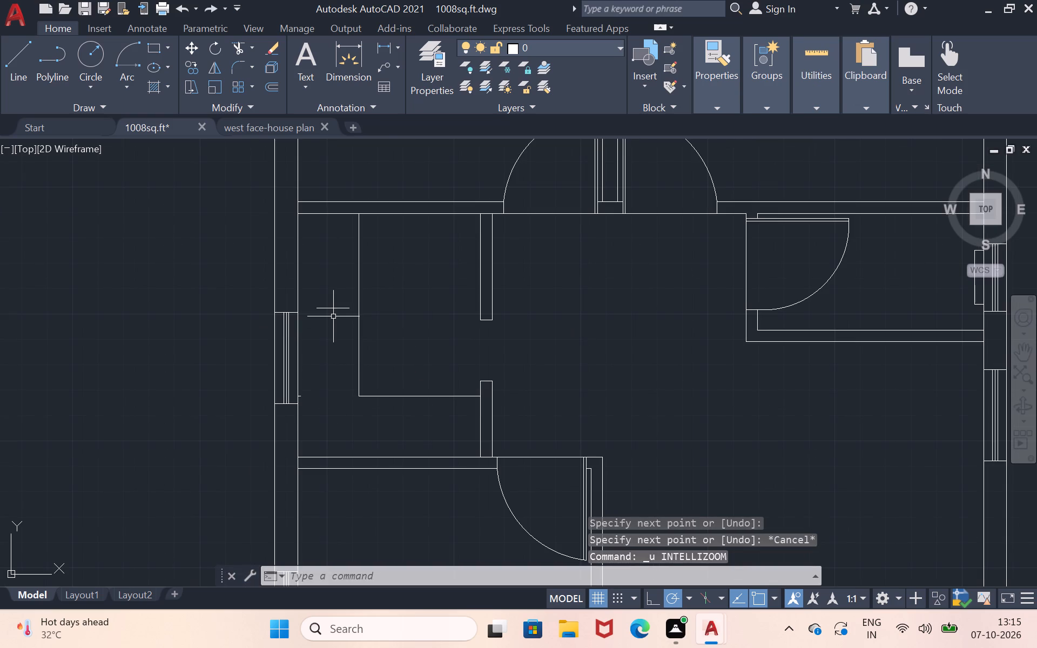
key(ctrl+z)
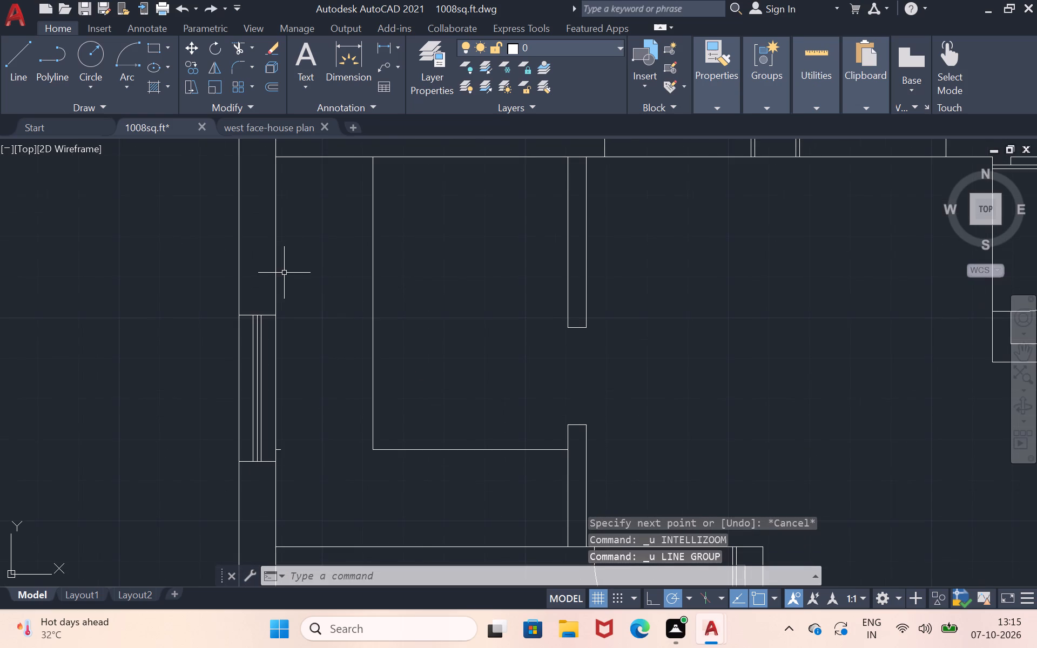
Trim the short leftover stub of the counter's south line at the inner face of the west wall.
scroll(285, 274, up, 1)
click(237, 55)
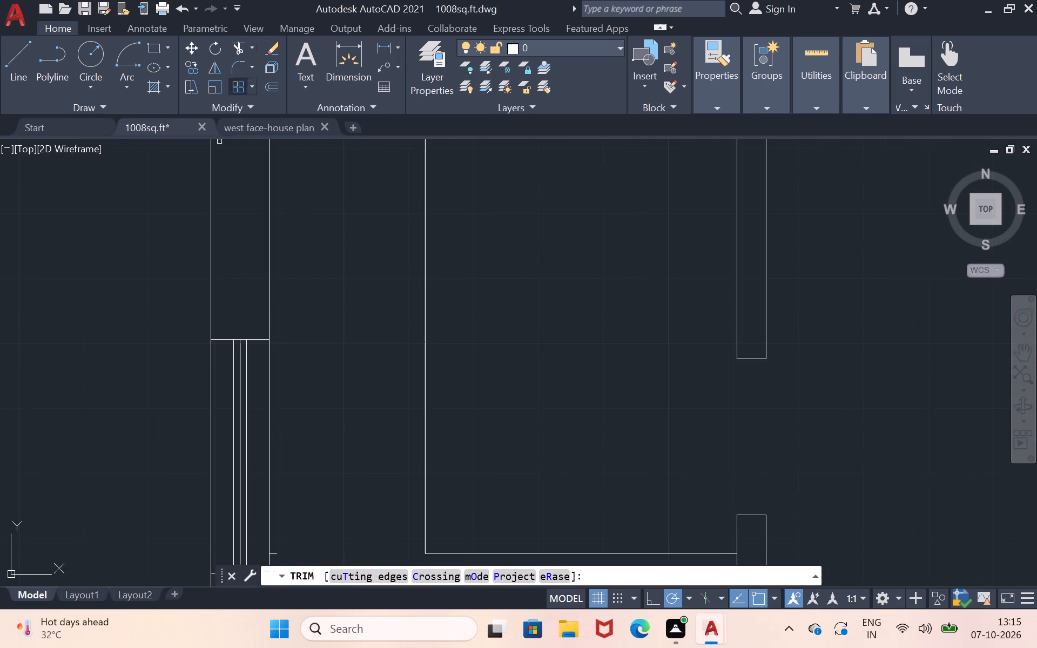
click(273, 553)
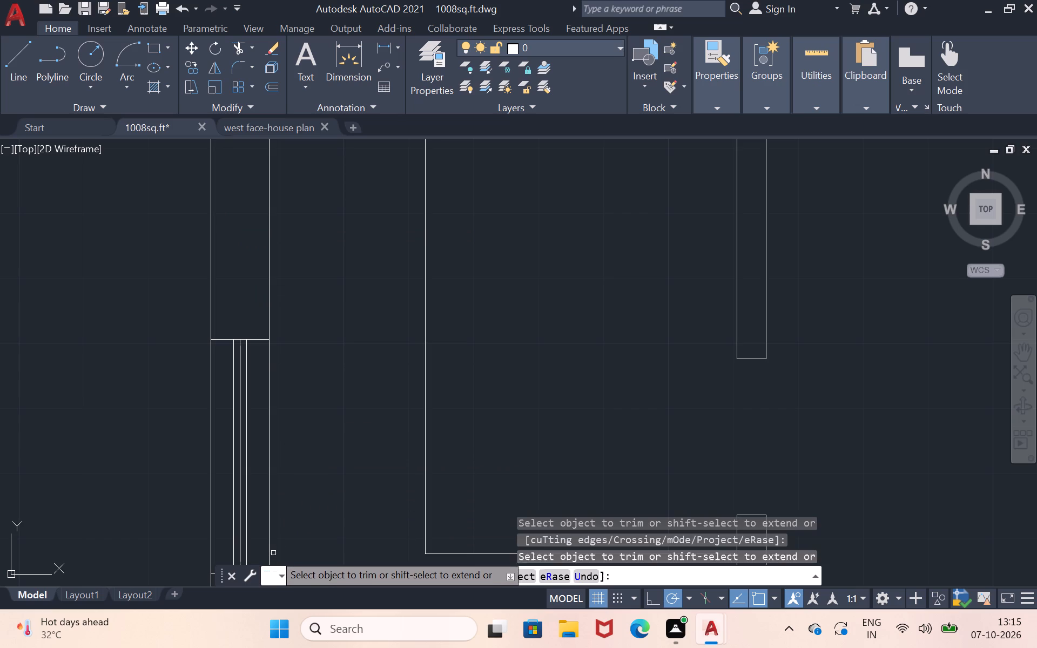
Draw a rectangle about 1'-3" wide and 3'-5" long inside the counter strip beside the west window.
click(156, 39)
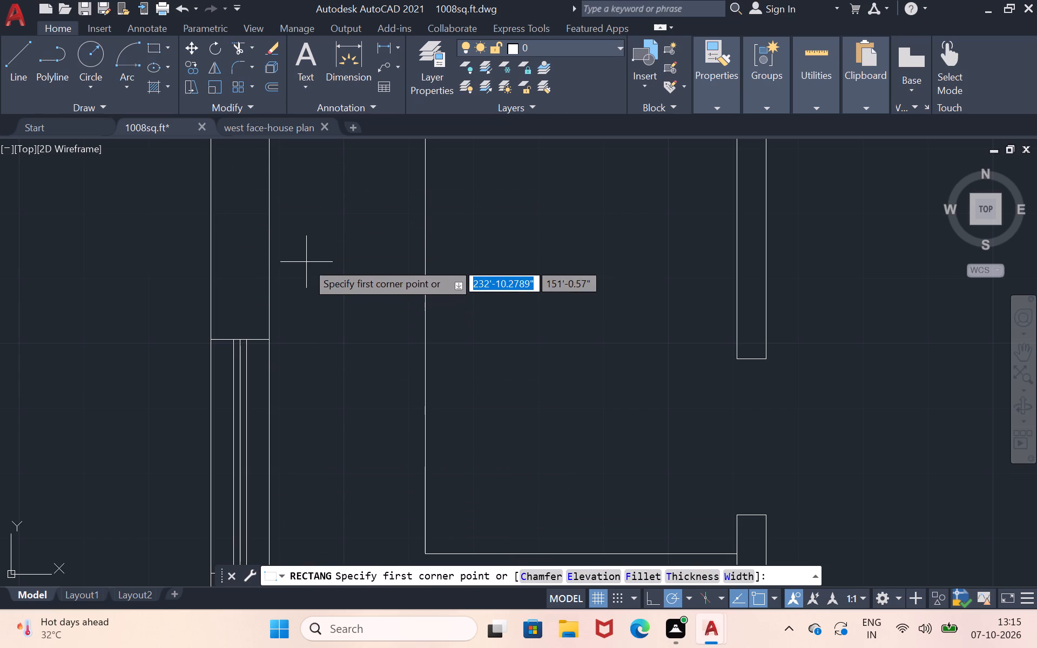
click(306, 262)
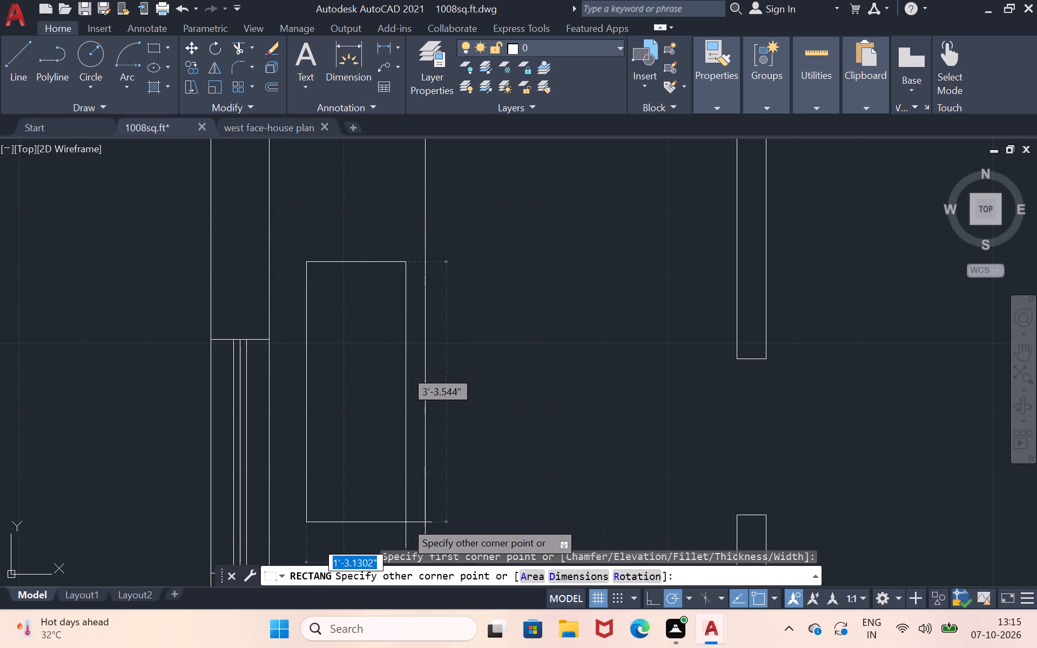
click(408, 535)
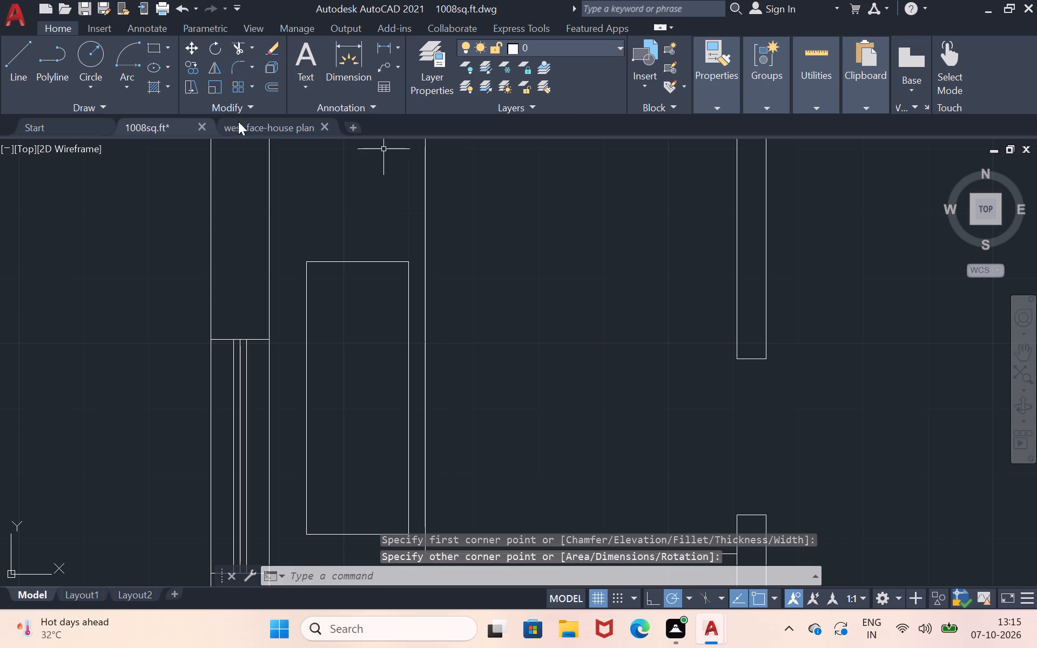
Move the counter rectangle slightly west, closer to the west wall's inner face.
key(m)
key(Return)
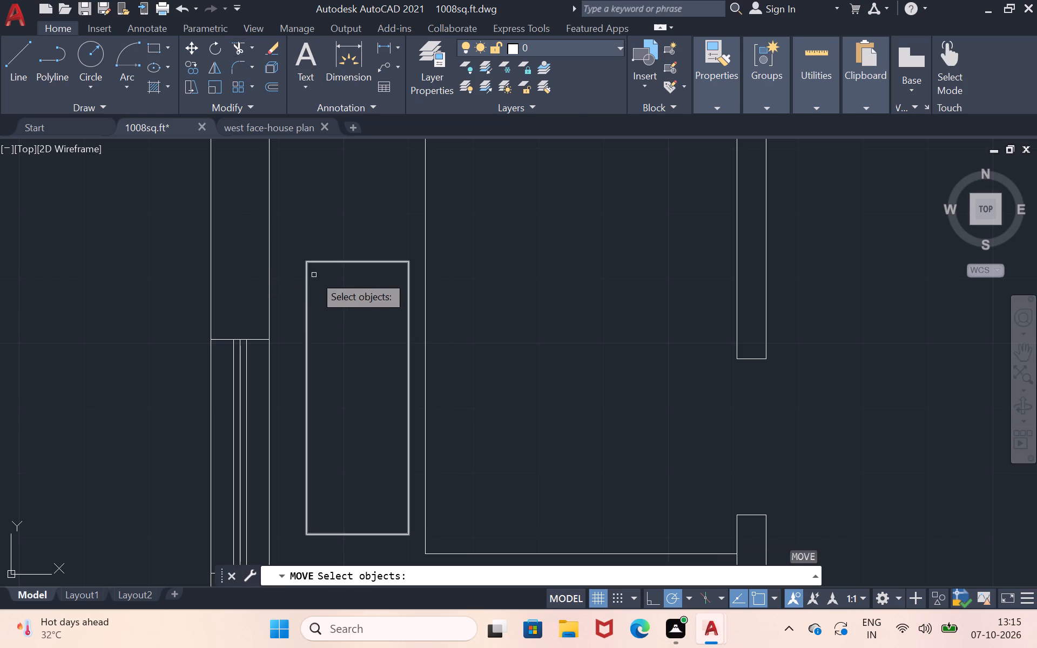
click(308, 281)
drag(308, 281, 284, 287)
key(Return)
click(284, 287)
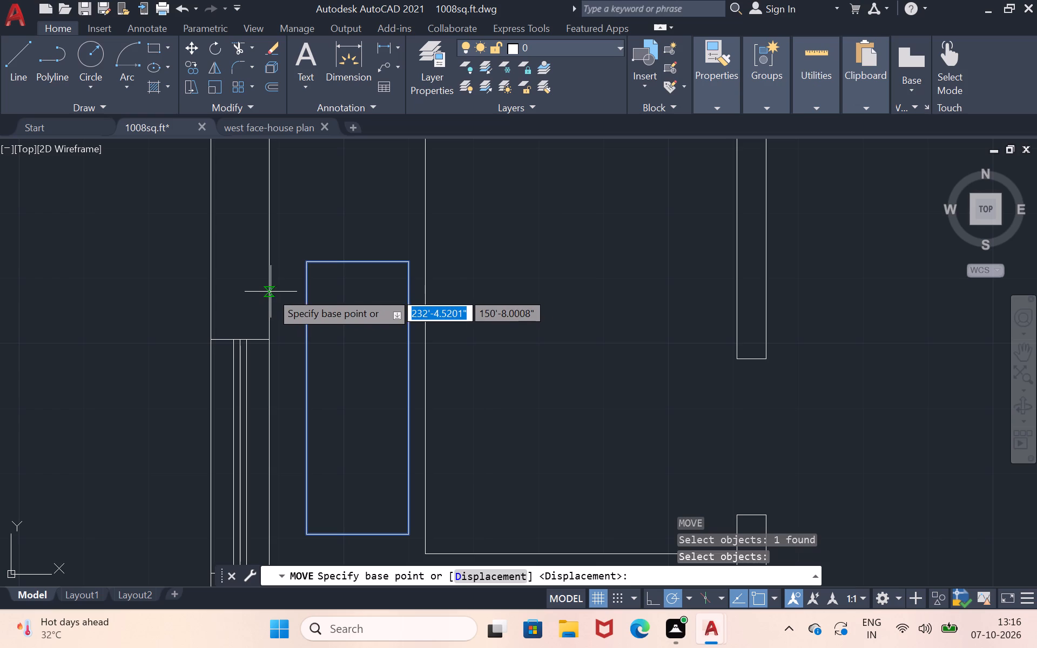
drag(311, 285, 288, 289)
click(288, 289)
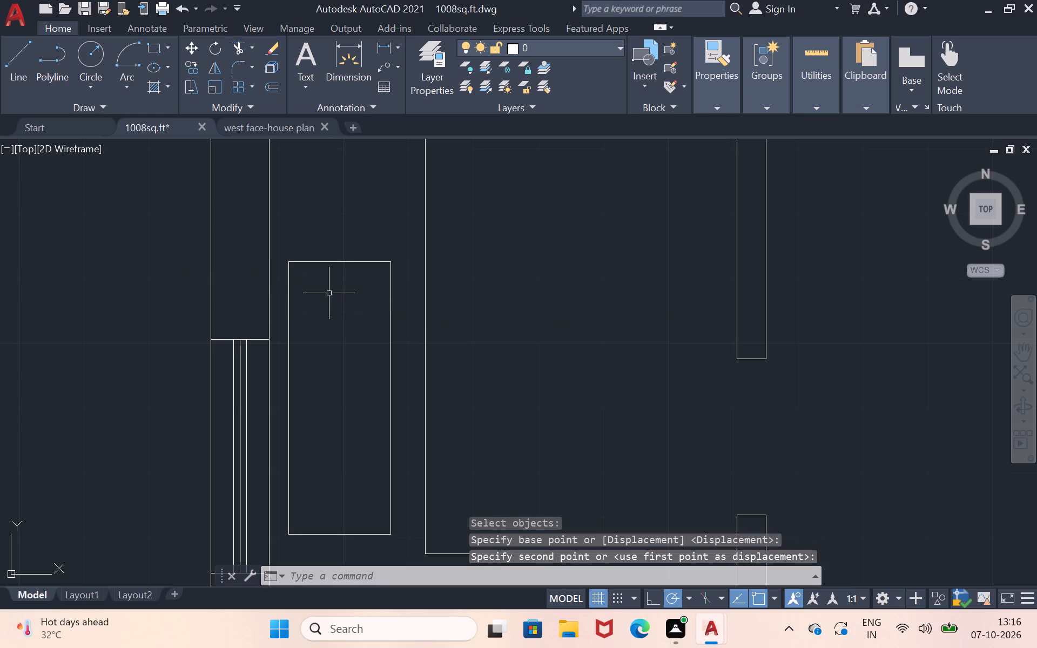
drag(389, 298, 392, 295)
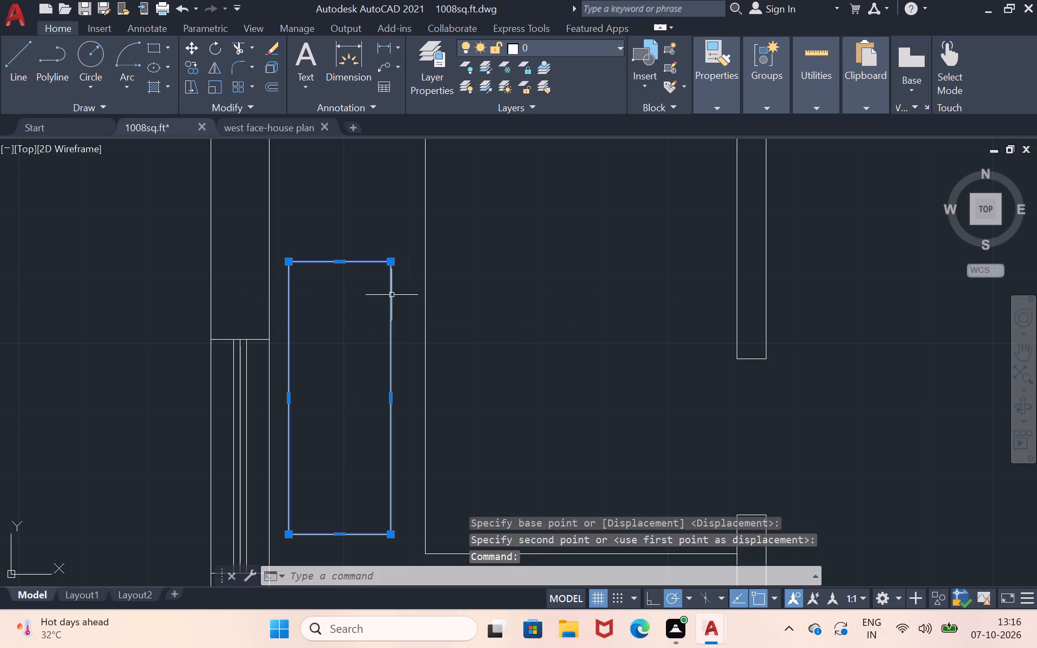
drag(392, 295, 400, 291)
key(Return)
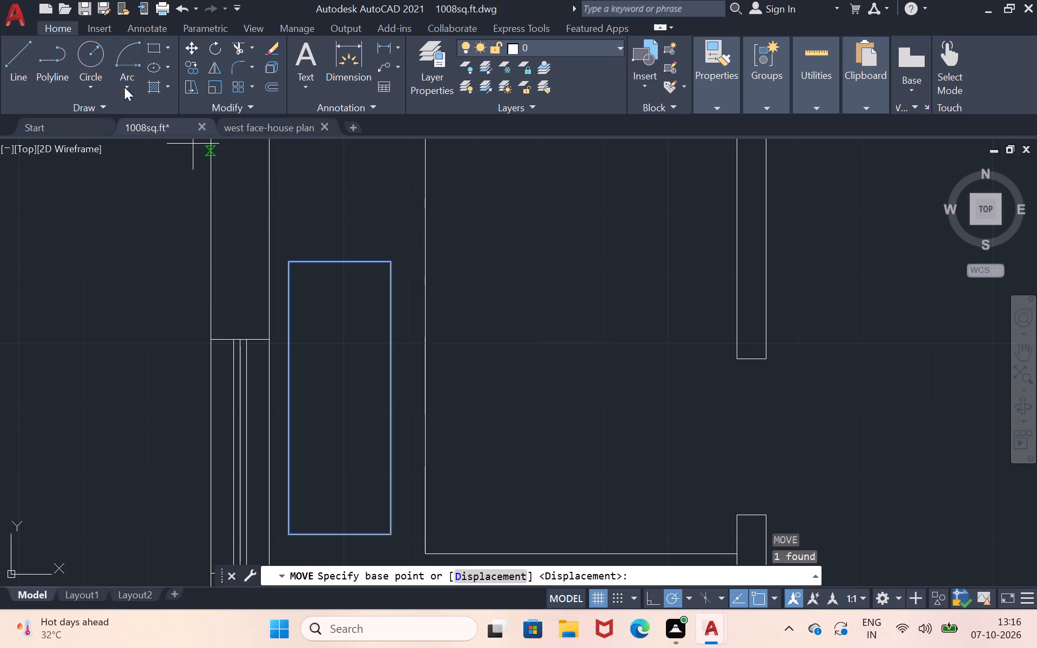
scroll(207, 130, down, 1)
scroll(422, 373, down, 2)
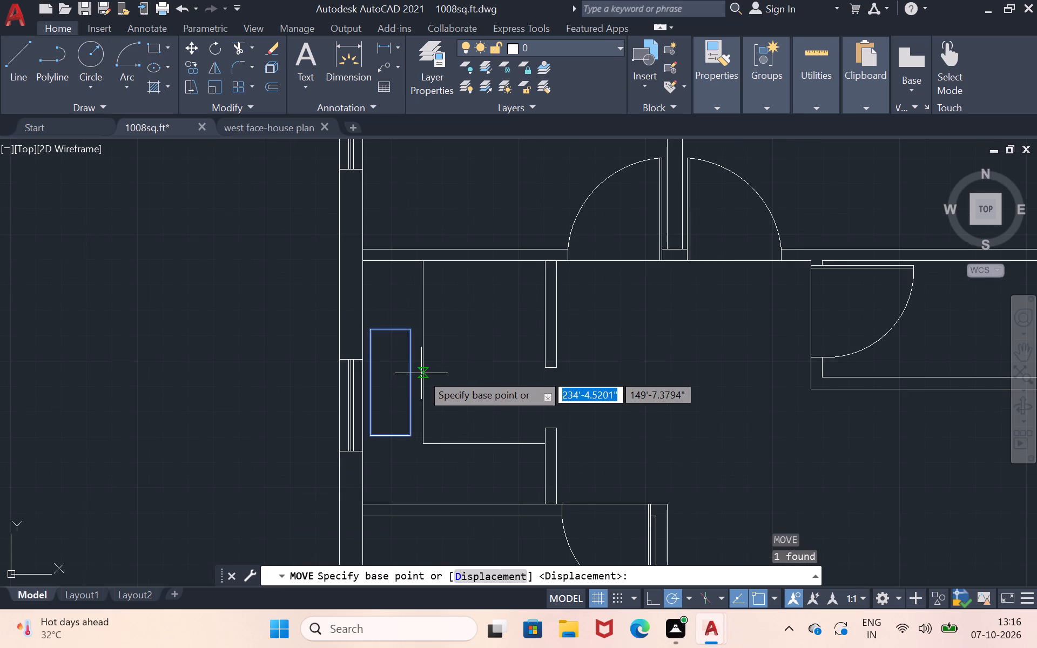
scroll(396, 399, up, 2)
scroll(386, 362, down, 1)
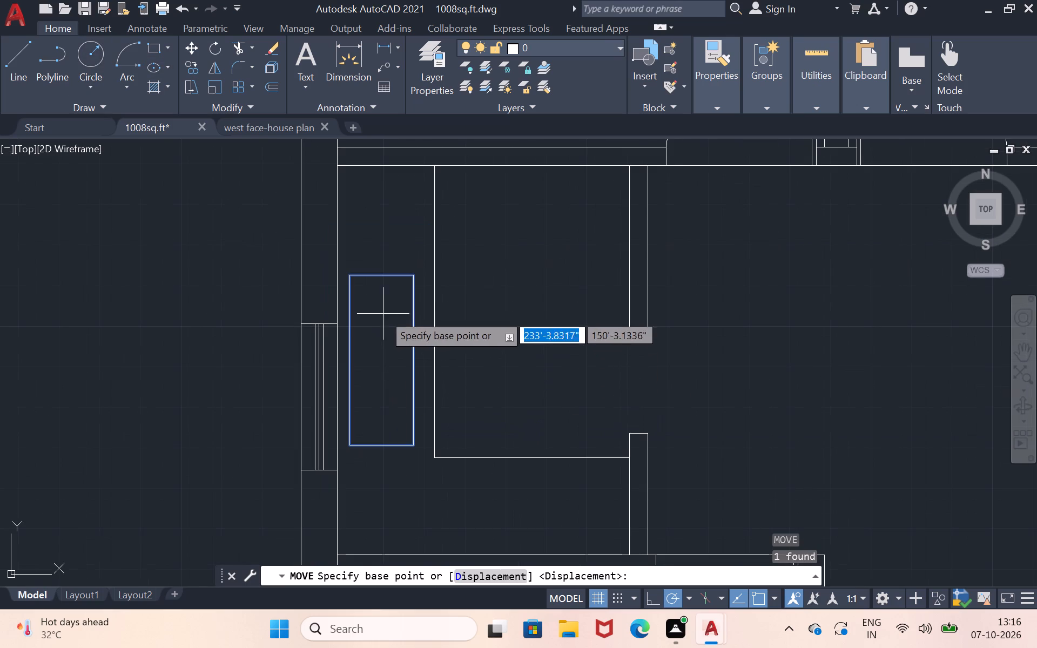
Examine the kitchen sink beside the west window in the west face-house plan, and return to the 1008sq.ft drawing.
click(286, 119)
scroll(352, 316, down, 1)
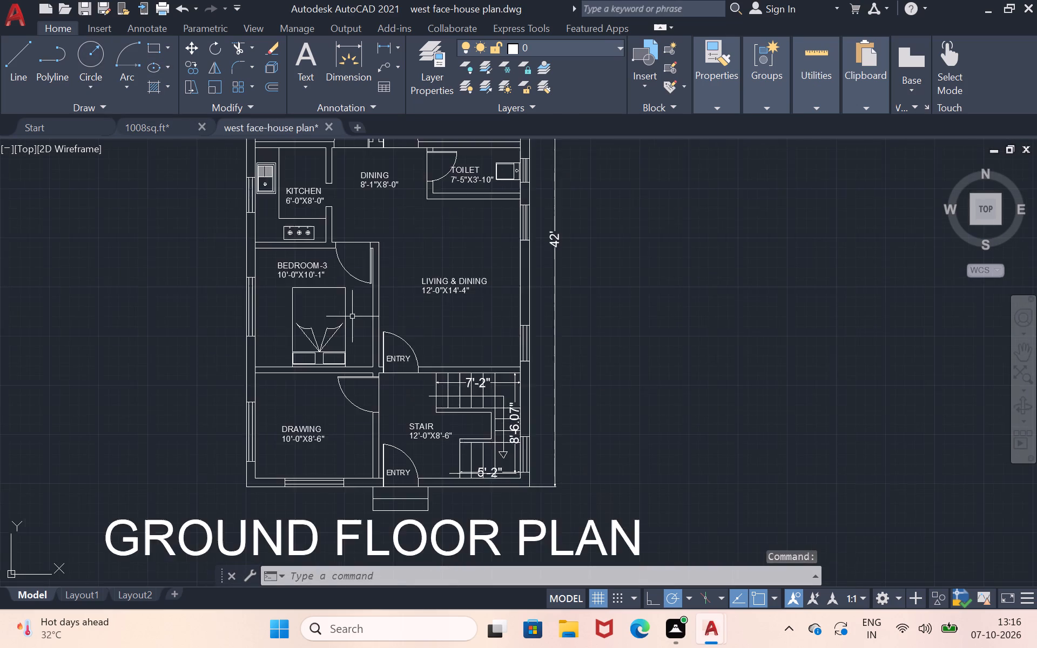
scroll(352, 316, down, 1)
scroll(333, 200, up, 3)
scroll(326, 140, up, 1)
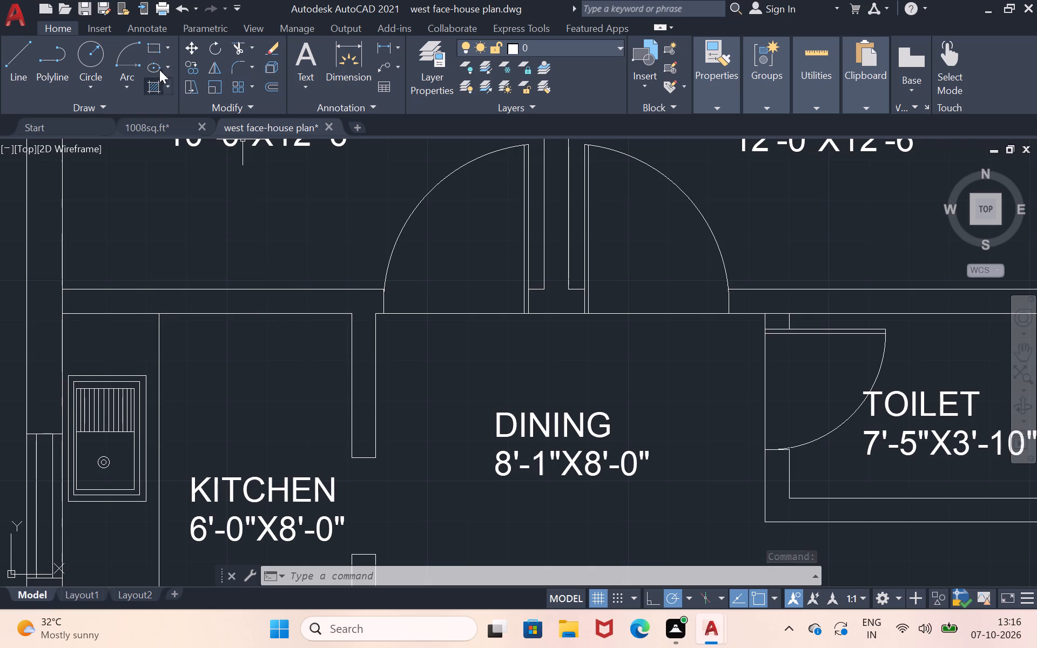
double_click(177, 118)
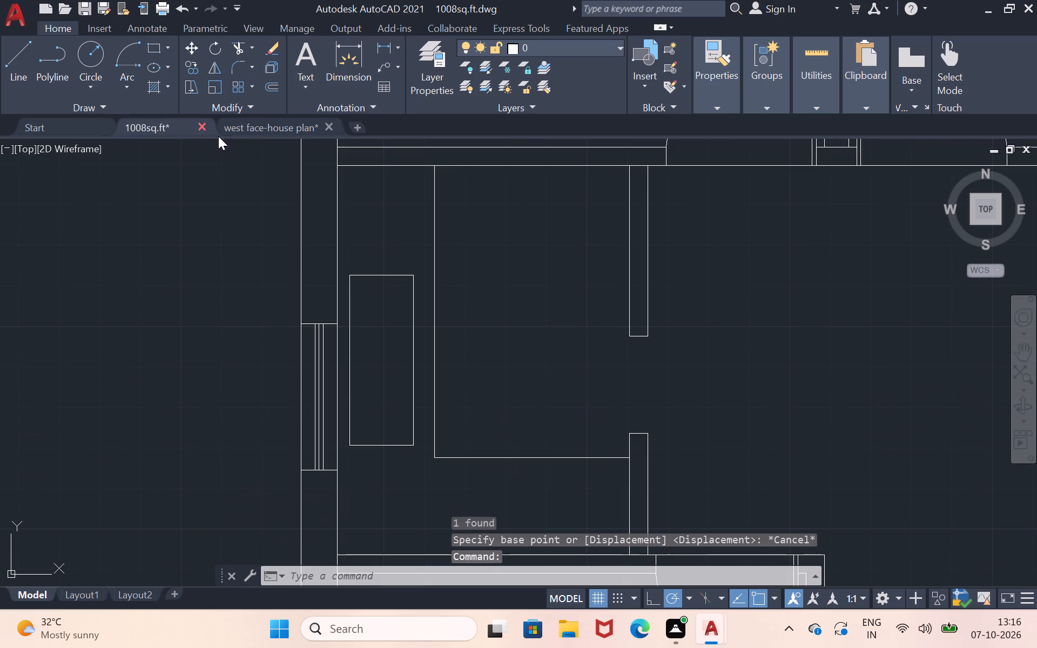
Delete the rectangle inside the counter strip beside the west window.
scroll(358, 266, up, 1)
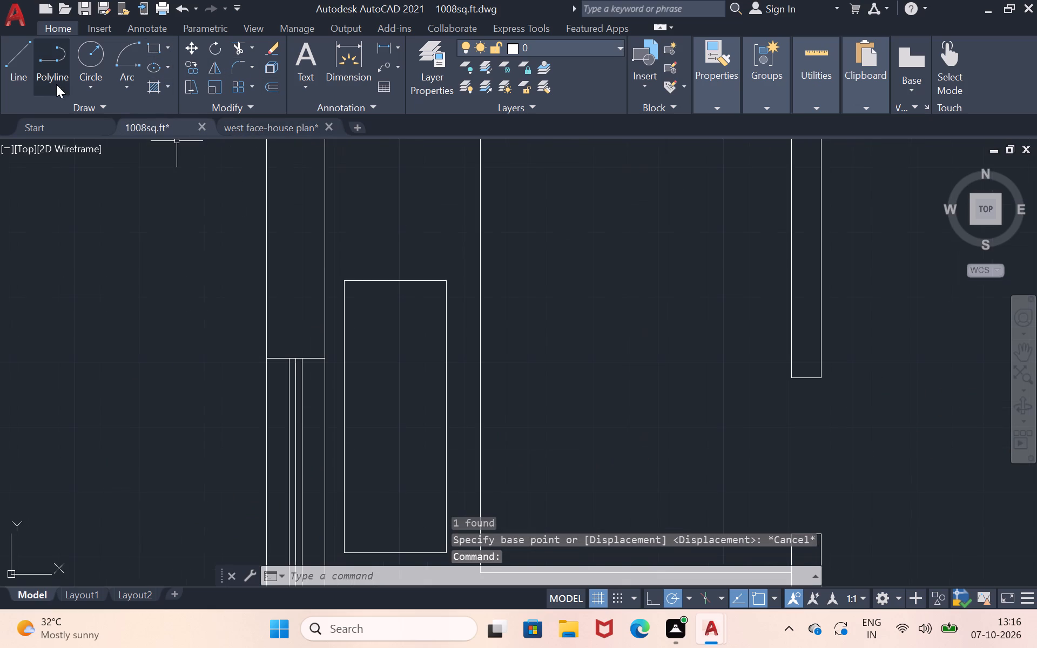
scroll(35, 84, down, 1)
scroll(117, 60, down, 1)
scroll(260, 240, down, 1)
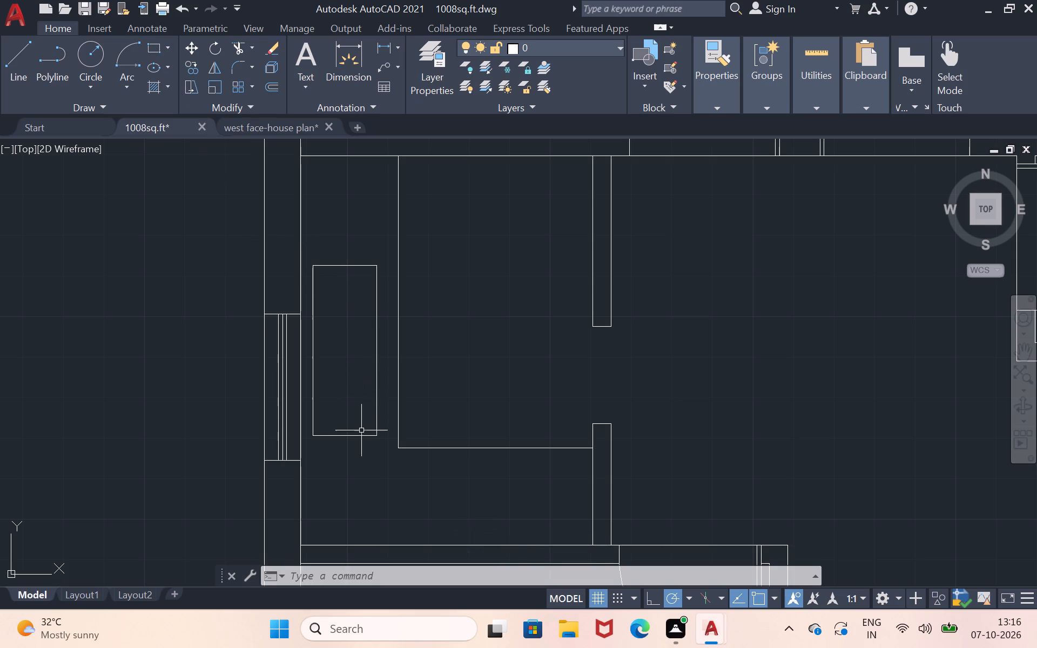
click(358, 434)
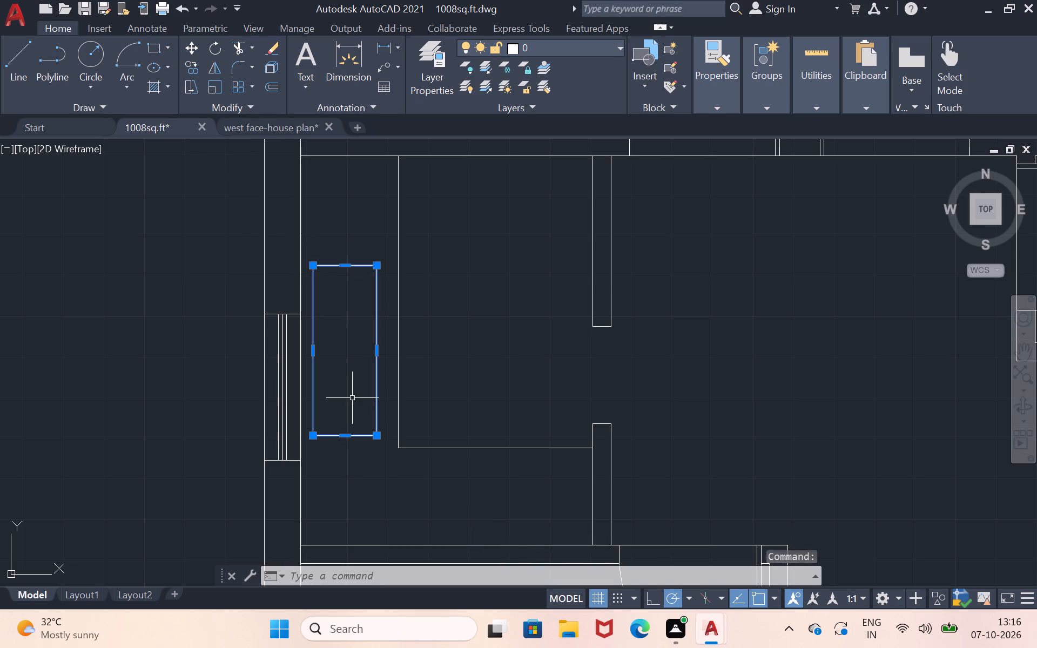
key(Delete)
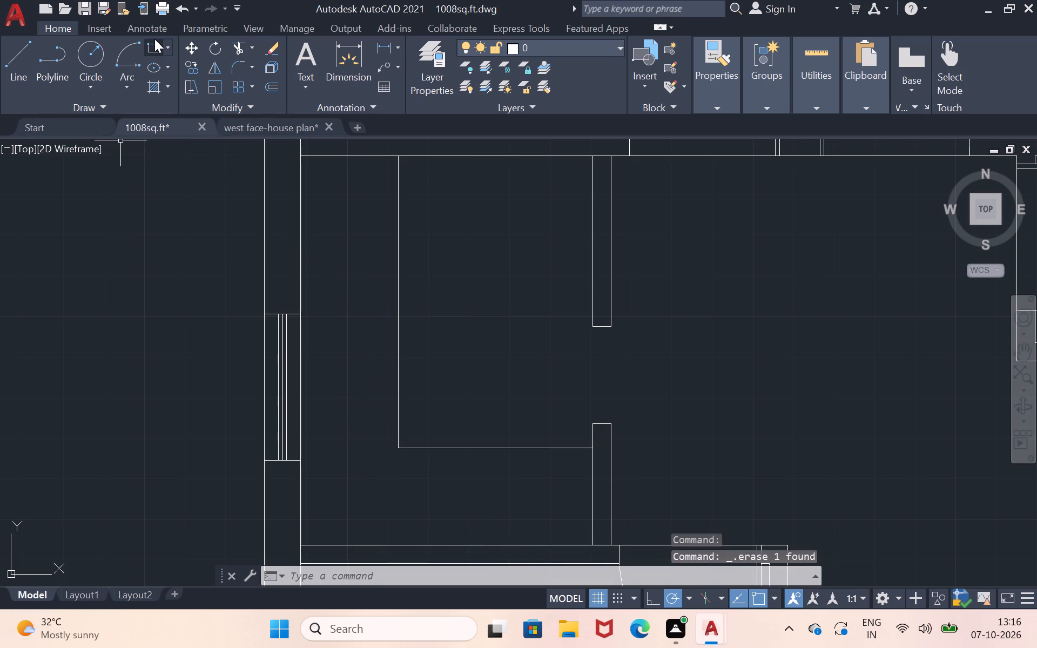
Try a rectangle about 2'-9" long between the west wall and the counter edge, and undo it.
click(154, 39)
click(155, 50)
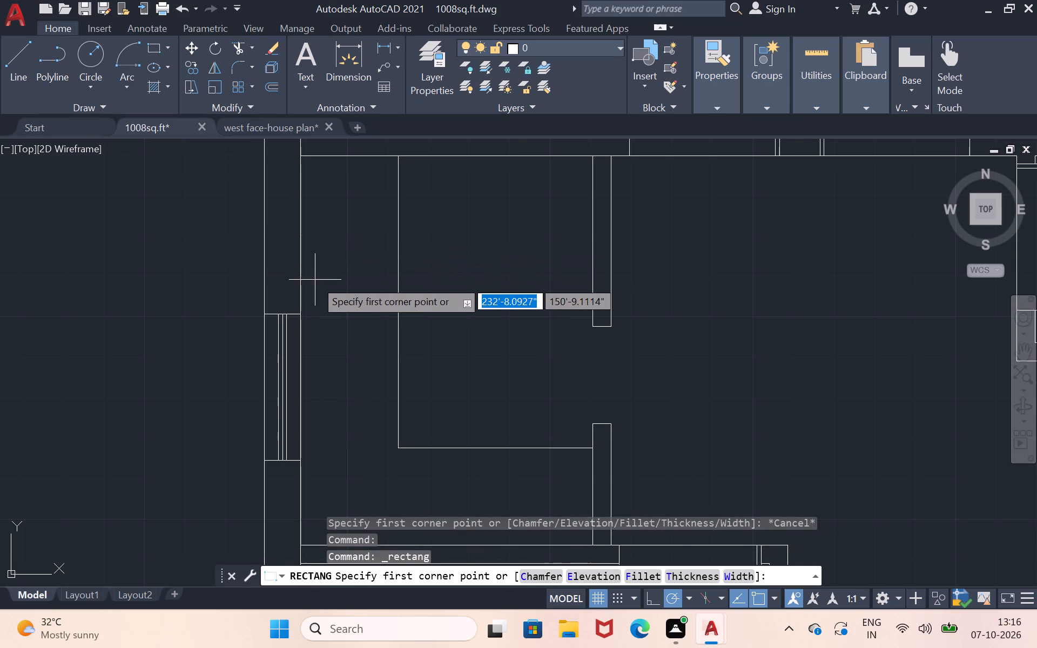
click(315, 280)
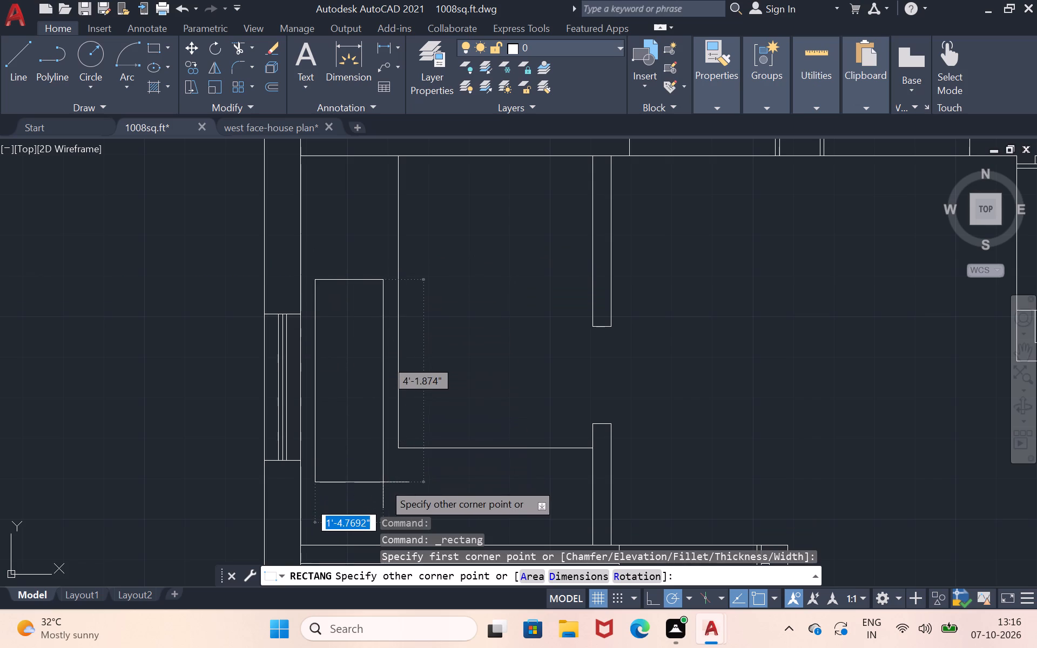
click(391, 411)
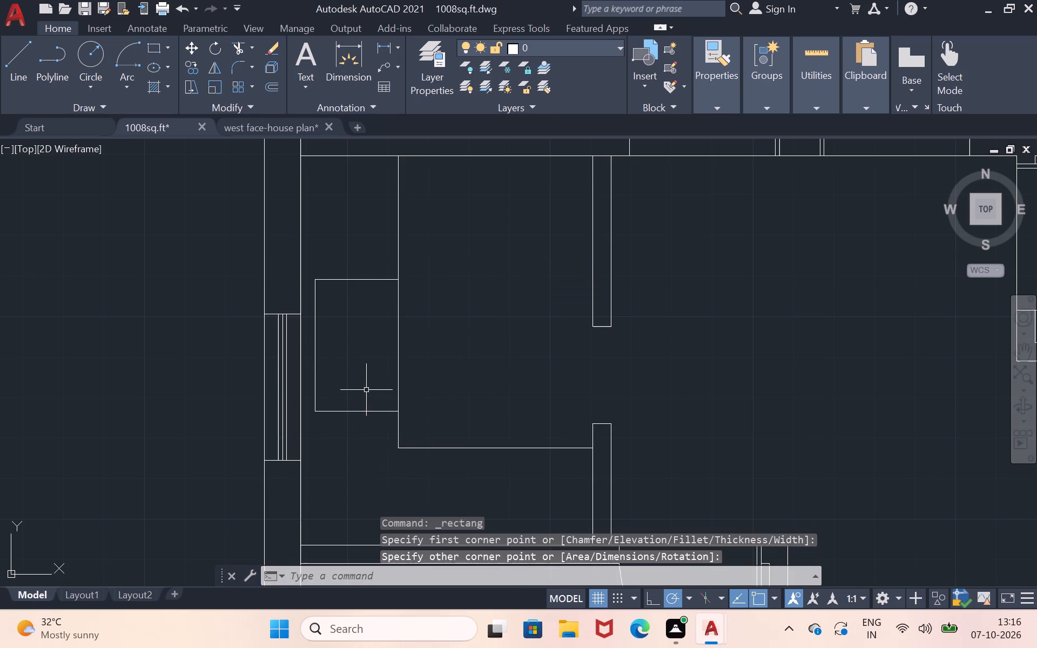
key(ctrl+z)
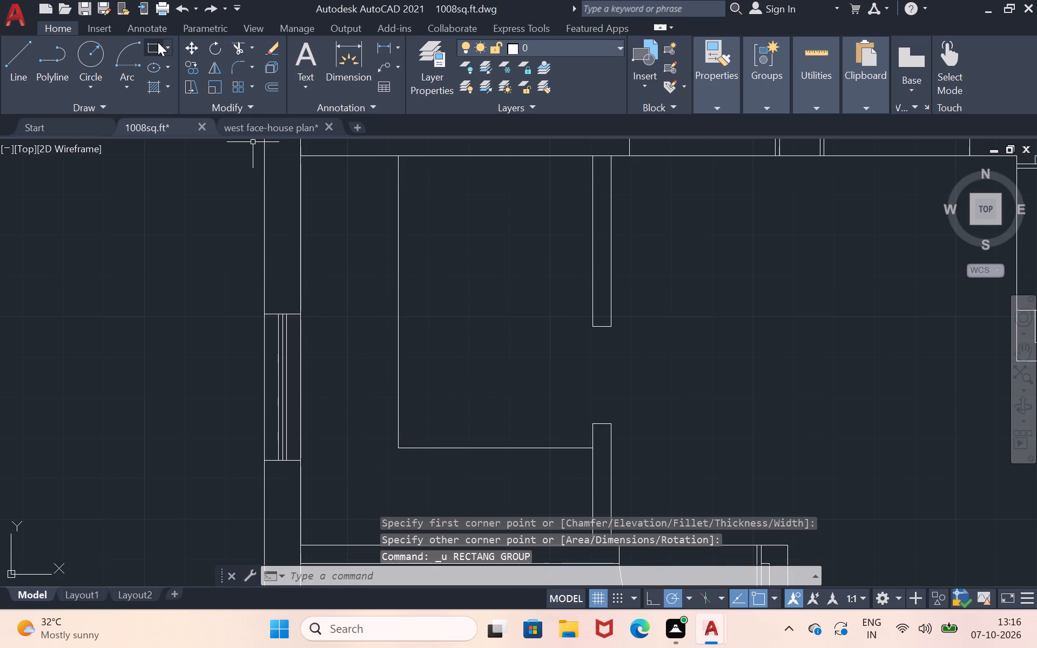
Draw the sink's outer rectangle, about 1'-7" wide and 3' long, inside the counter strip beside the west window.
click(157, 43)
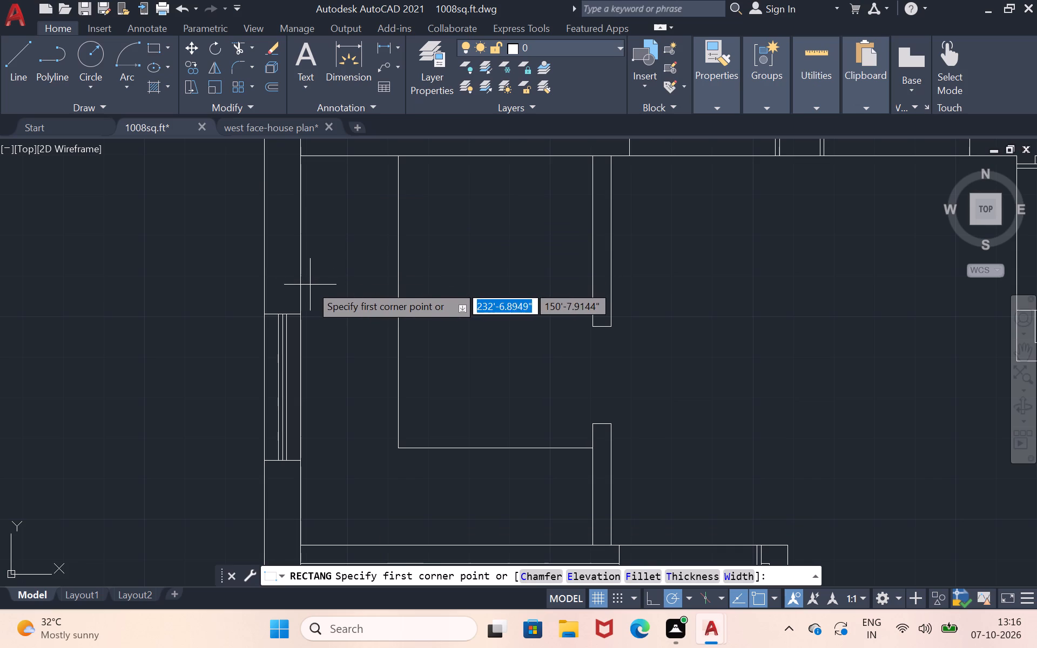
click(309, 285)
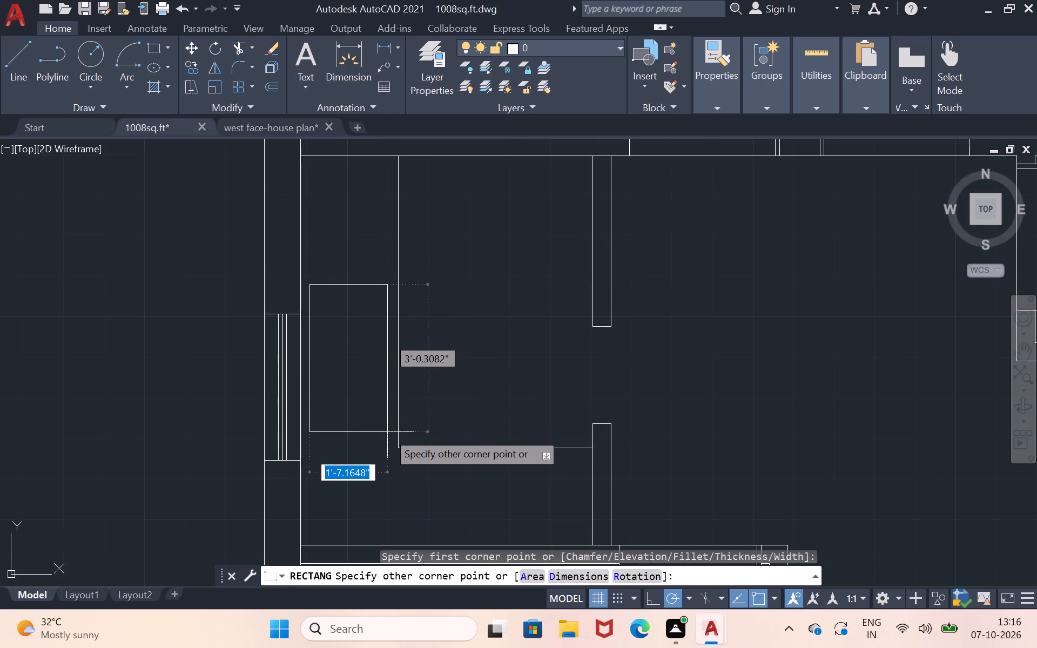
click(387, 432)
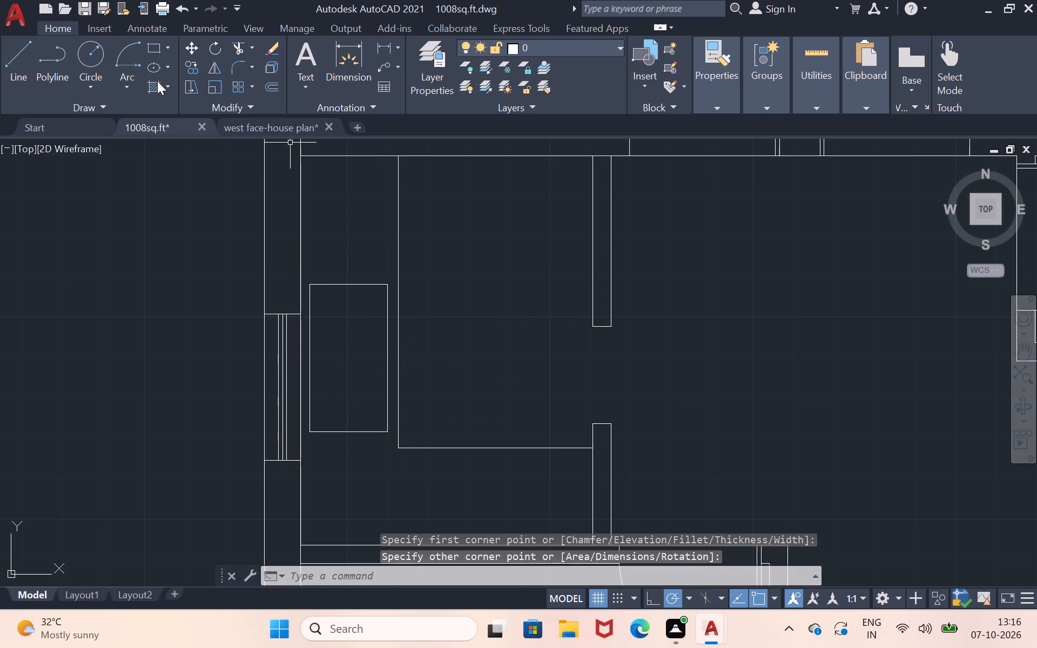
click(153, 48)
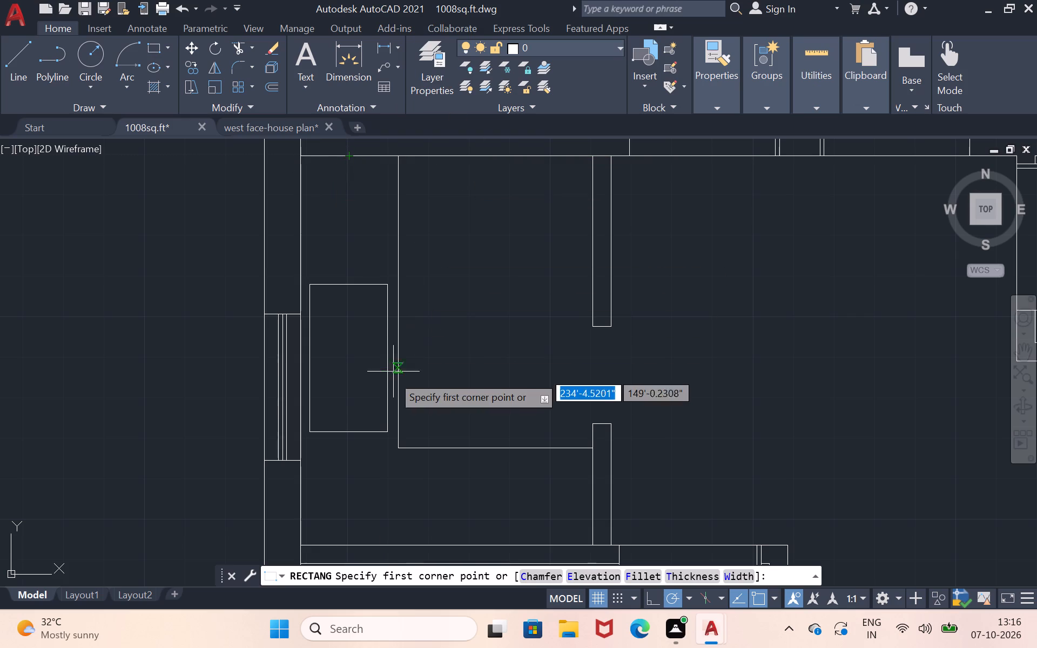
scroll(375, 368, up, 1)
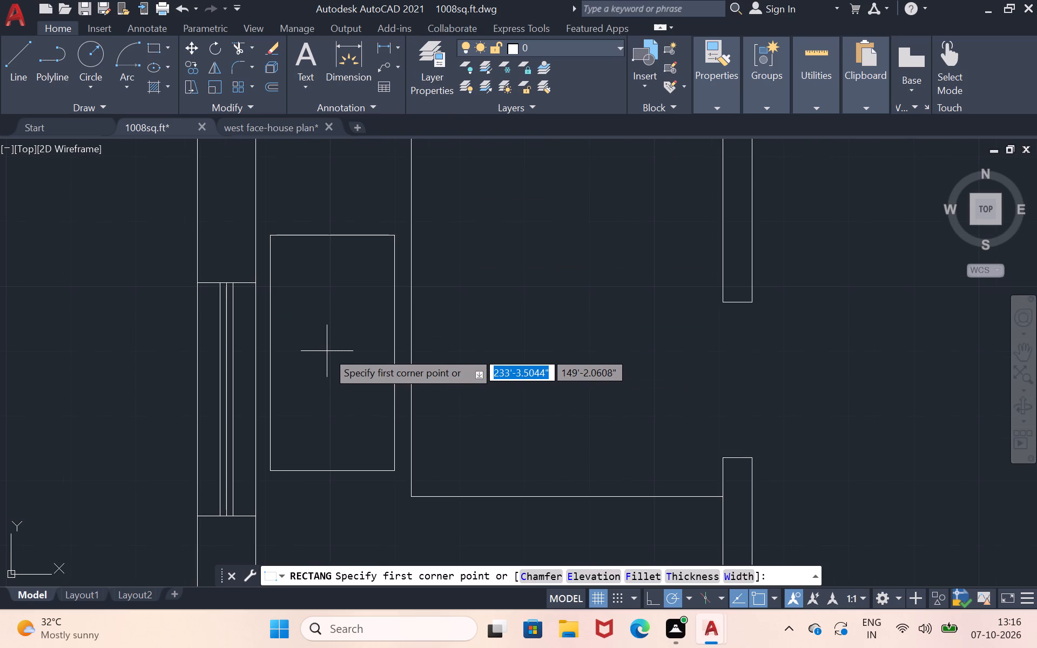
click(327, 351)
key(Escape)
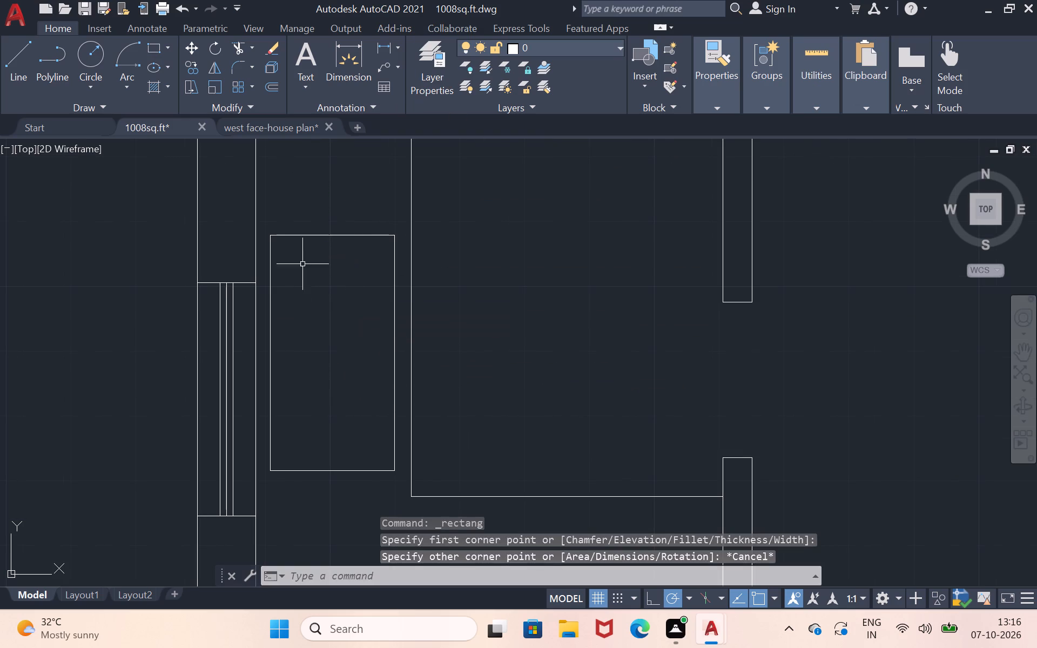
Draw an inner rectangle about 1'-4.5" wide and 2'-9" long, slightly inset within the sink's outer rectangle.
click(154, 49)
click(279, 247)
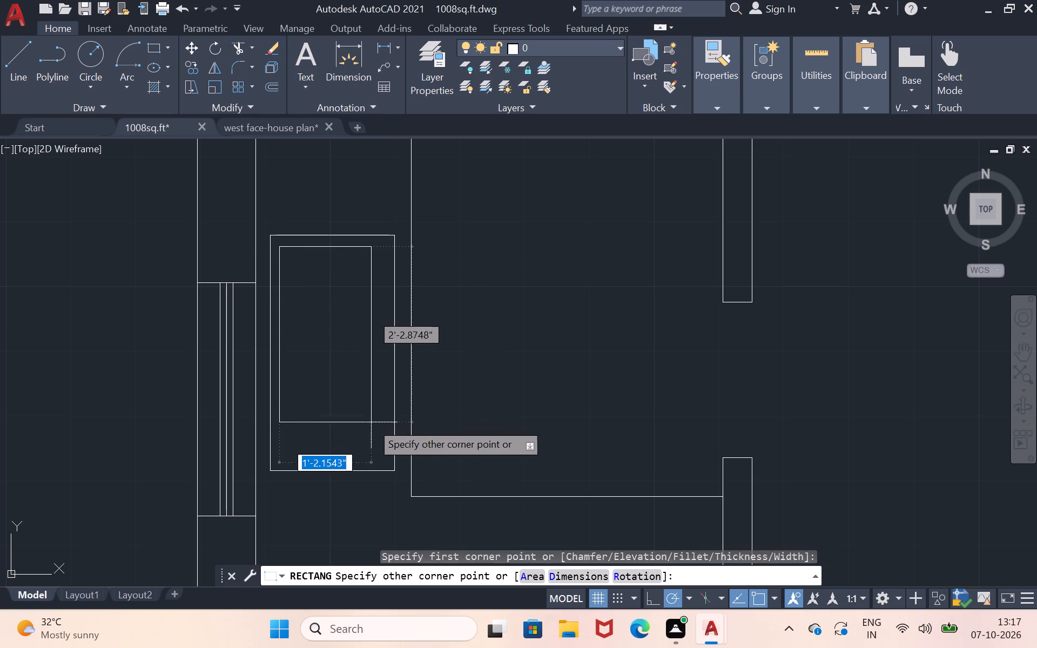
click(386, 462)
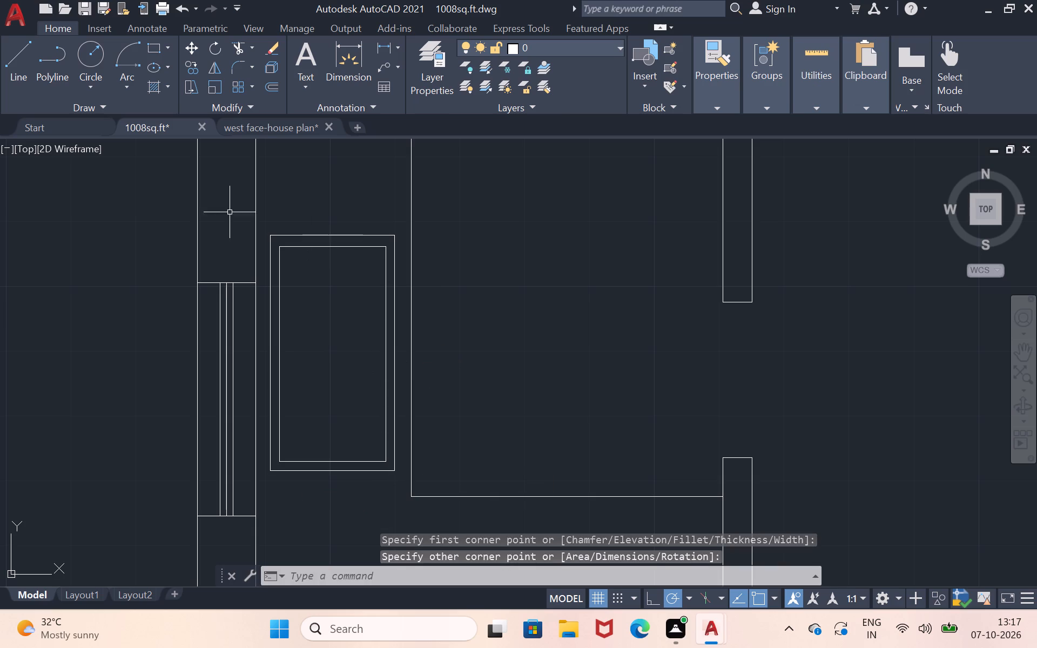
Draw a horizontal line across the sink's inner rectangle, joining the midpoints of its long sides.
click(29, 66)
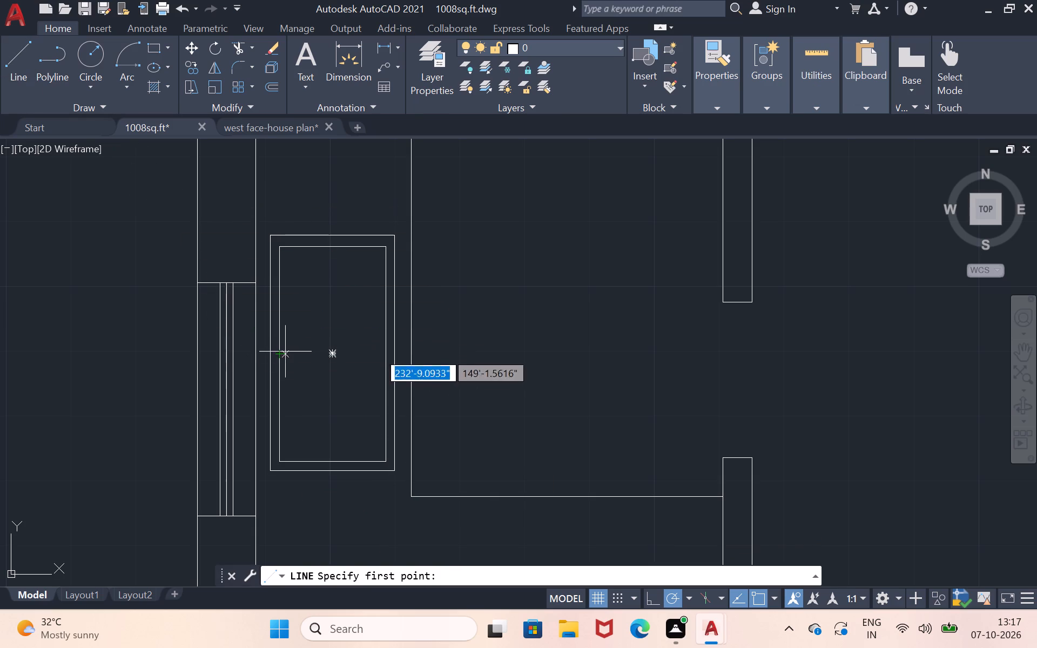
click(254, 123)
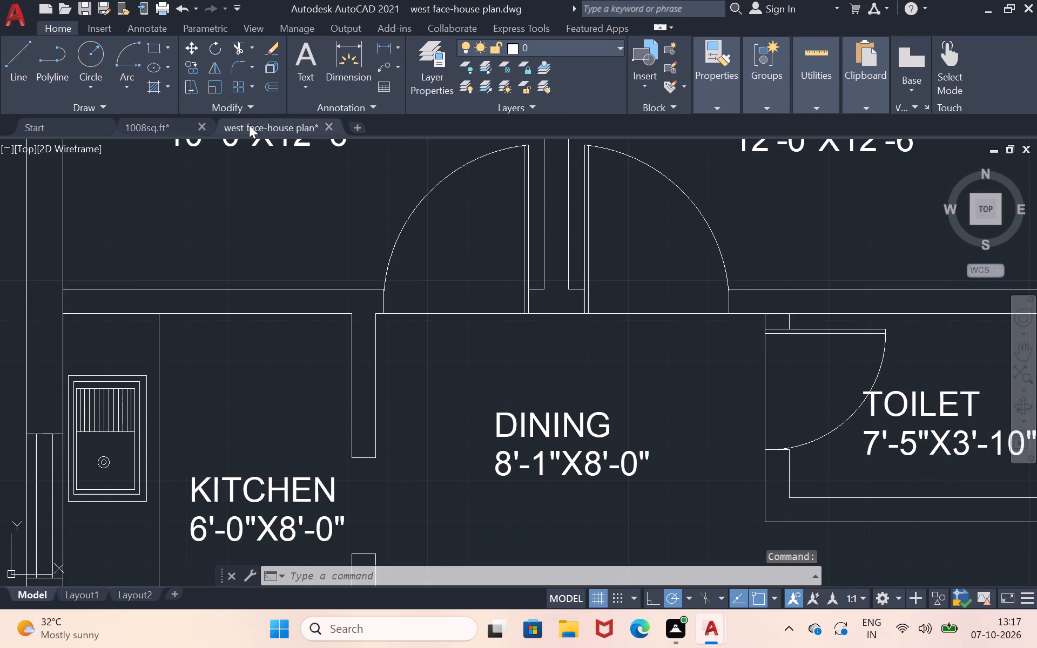
click(146, 130)
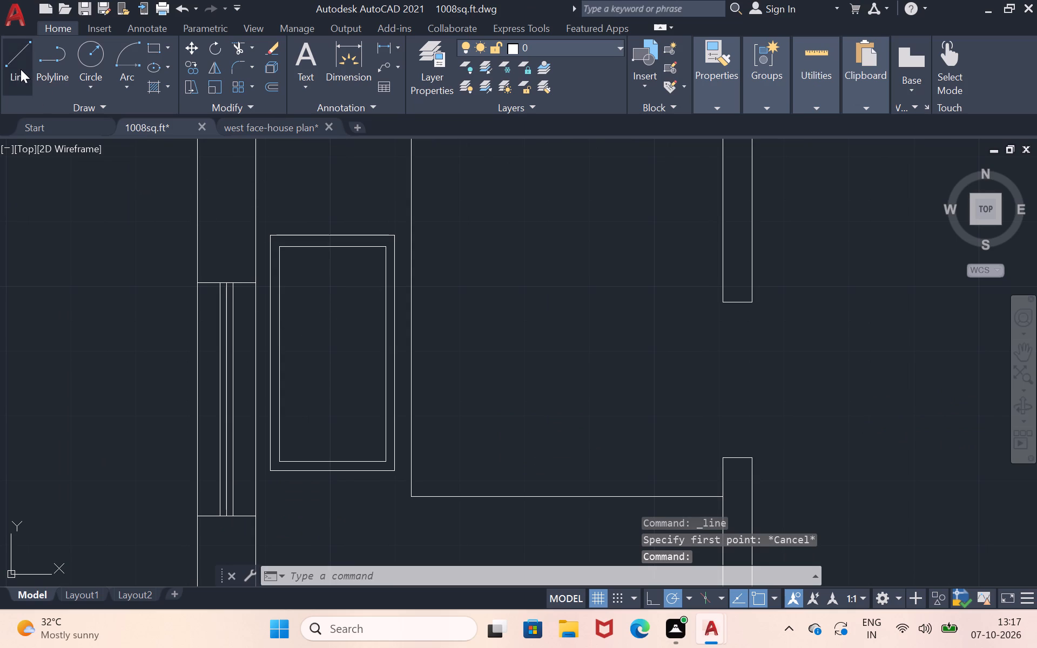
click(21, 69)
click(281, 357)
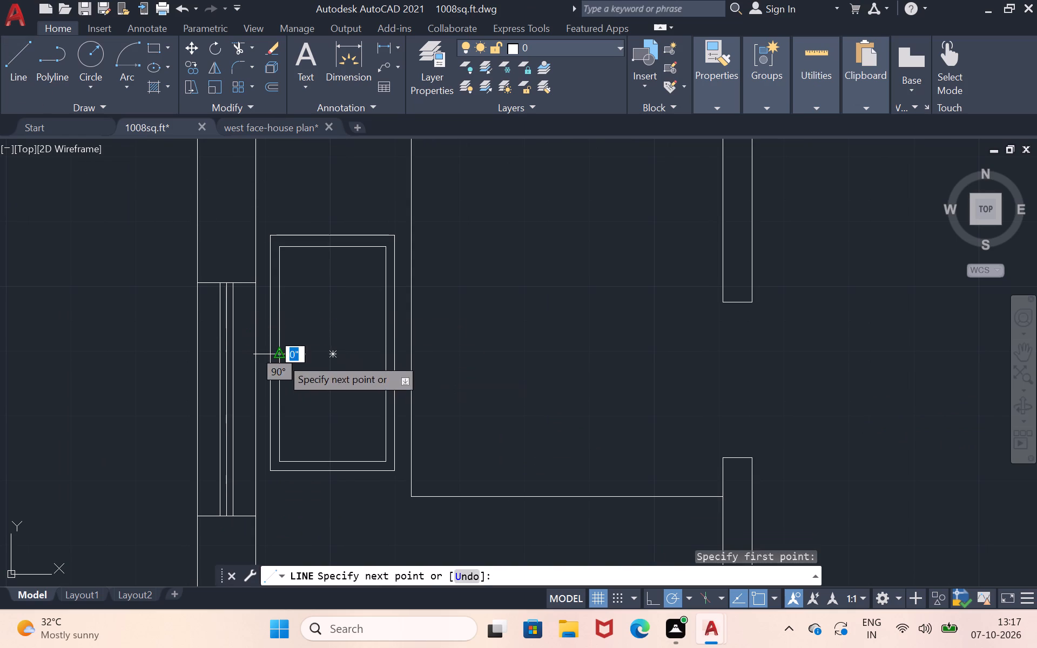
click(389, 355)
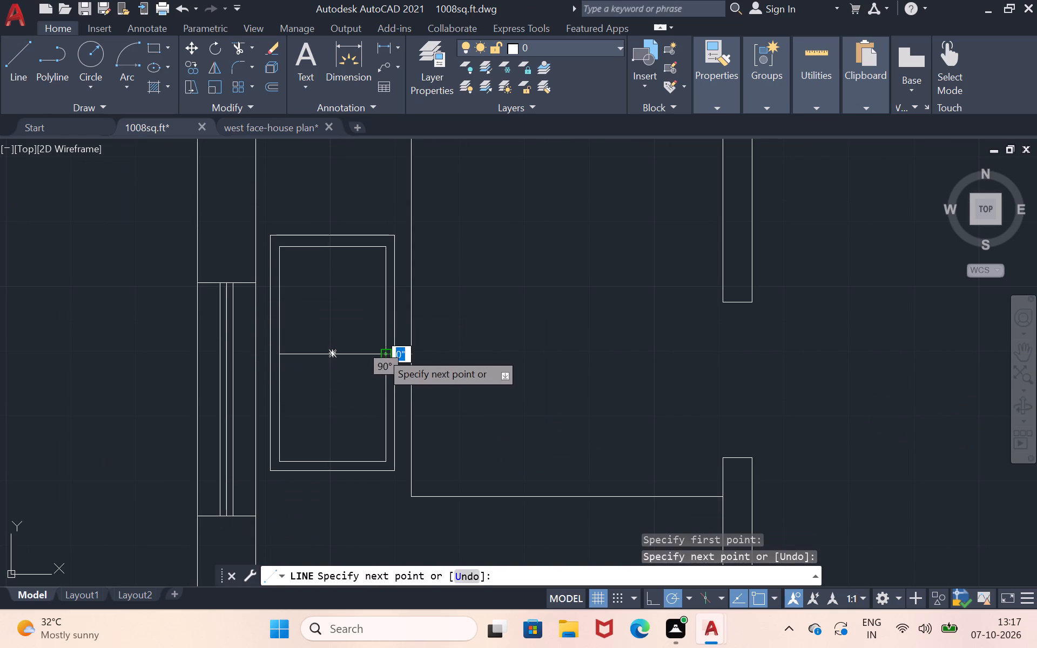
key(Return)
Draw a vertical line near the inner rectangle's west side, from its north edge down to the horizontal dividing line.
click(21, 65)
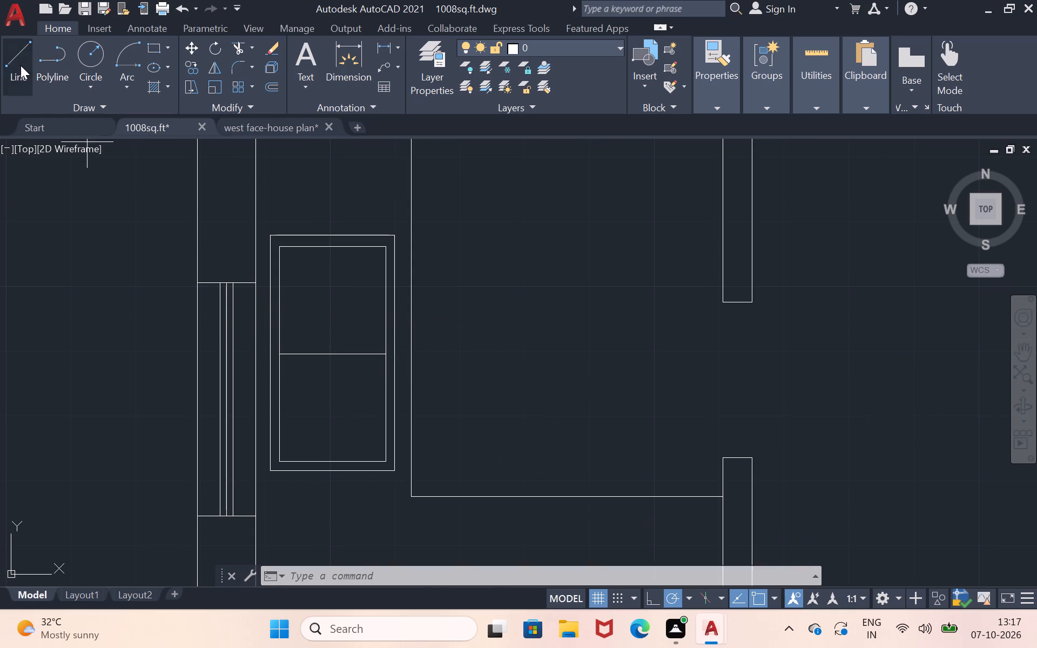
click(289, 248)
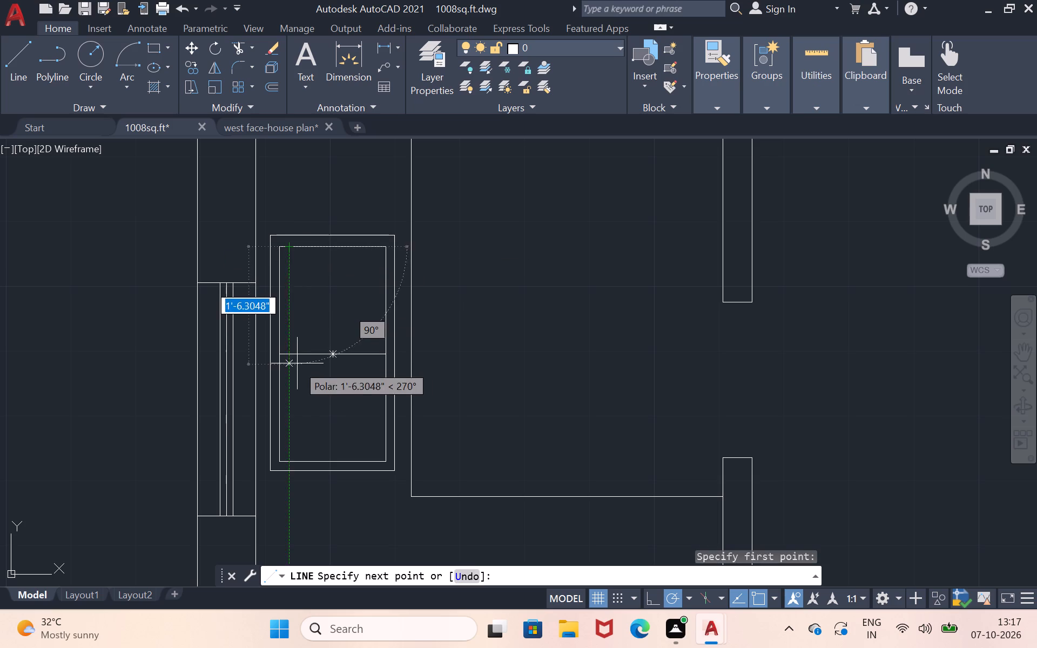
click(293, 359)
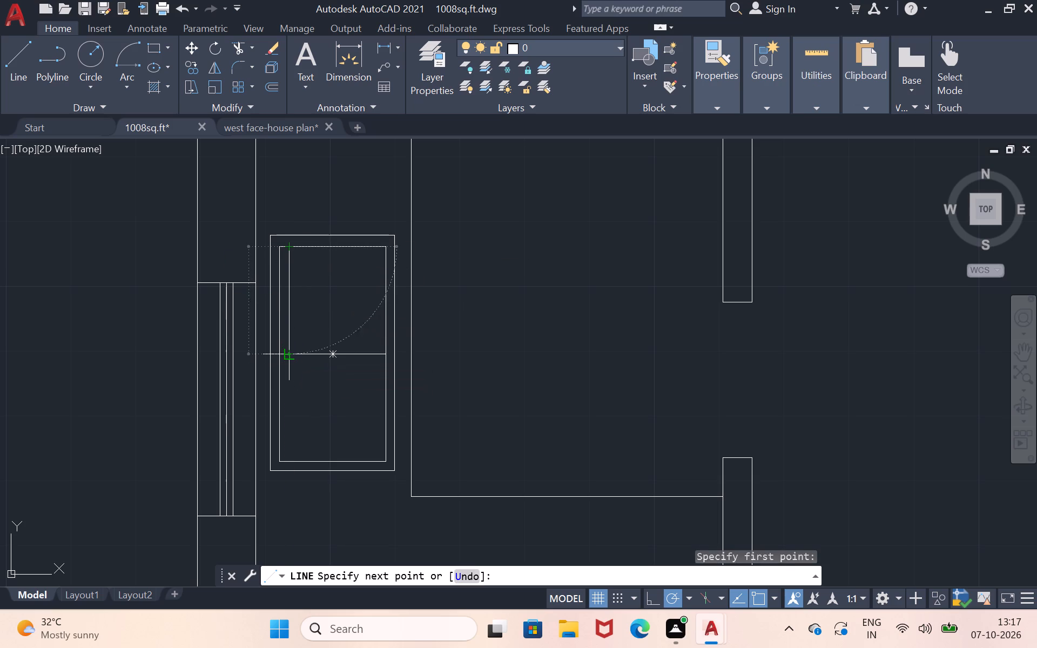
key(Return)
Offset the vertical line in the sink's north half eastward at 1" spacing, making seven successive rib copies.
click(289, 310)
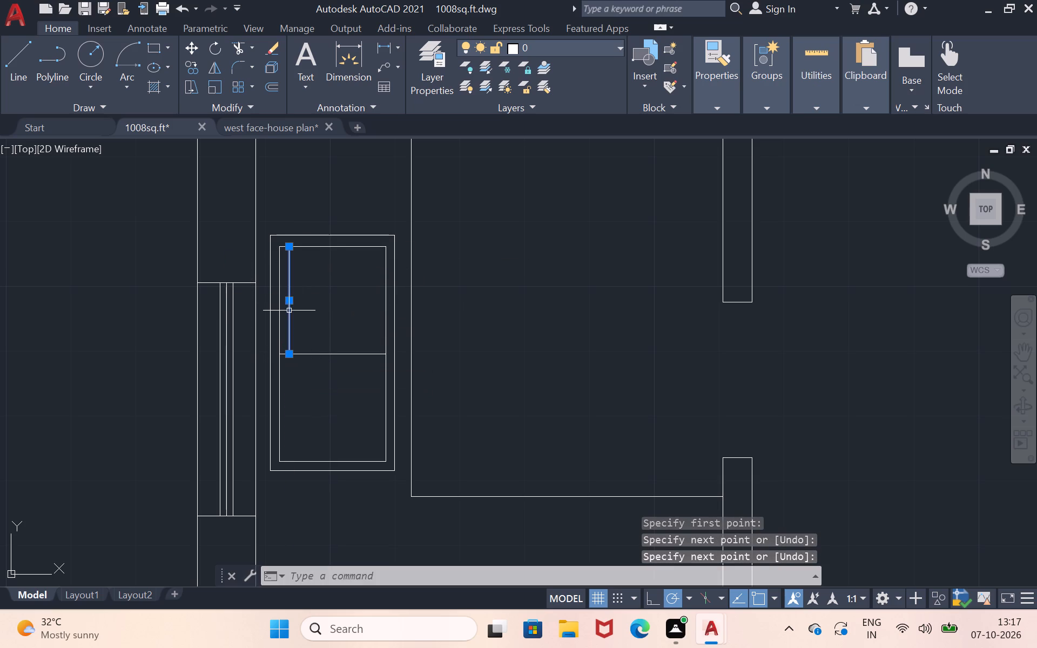
key(o)
key(Return)
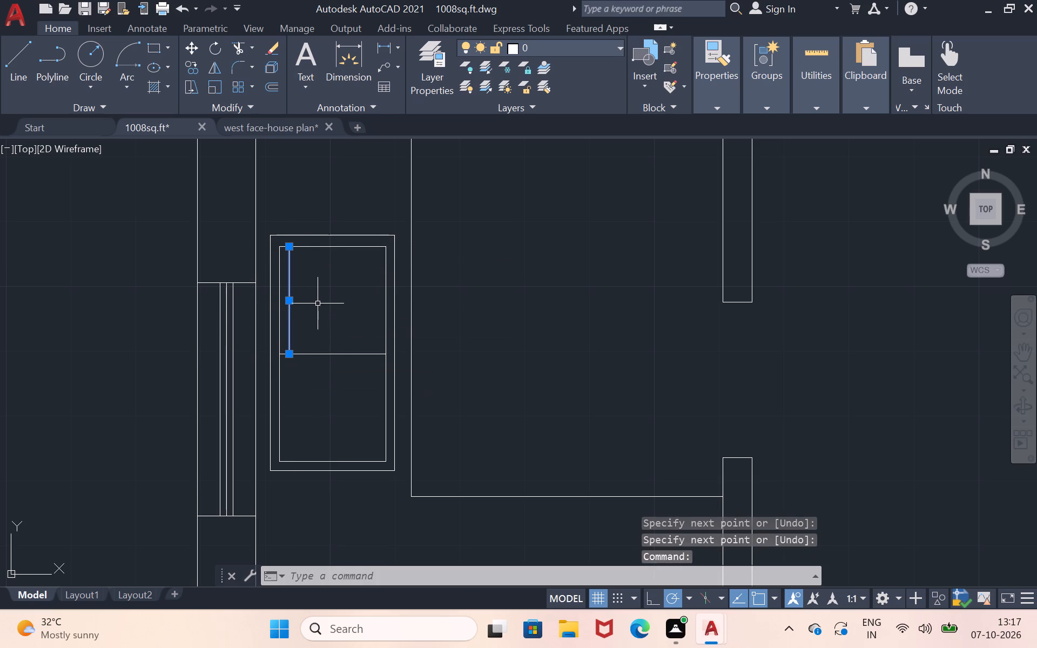
key(1)
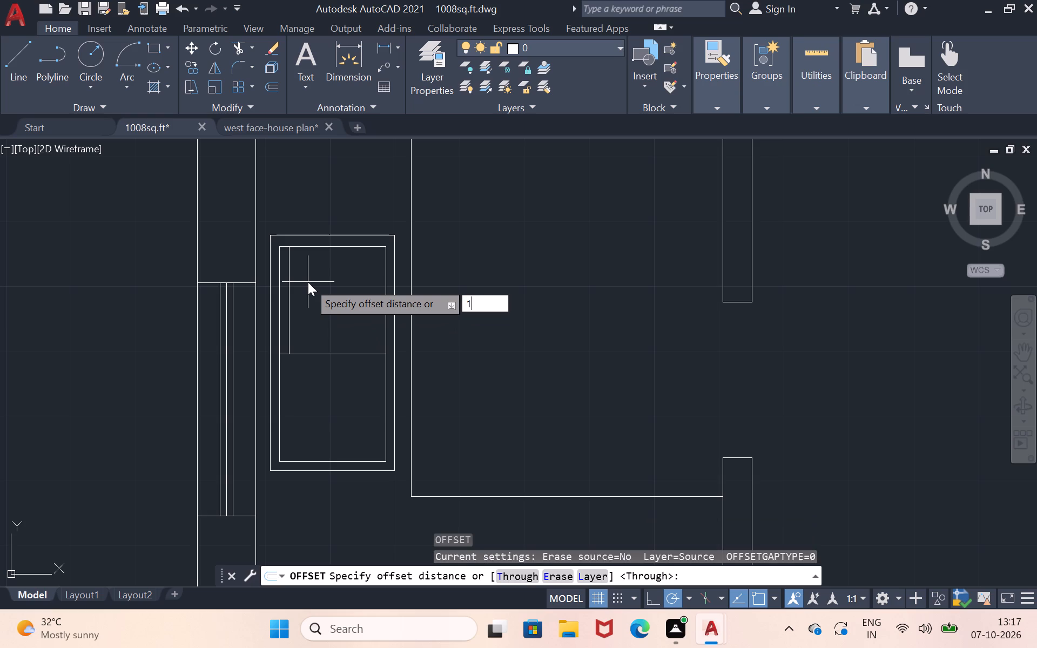
key(shift+quotedbl)
key(Return)
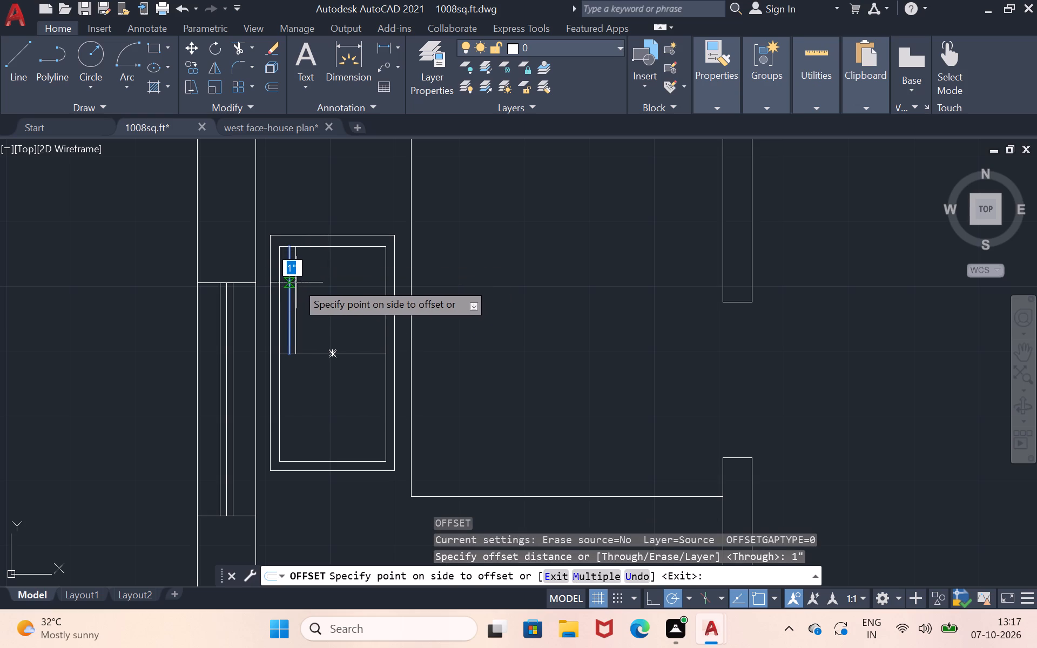
click(297, 282)
click(295, 285)
click(328, 285)
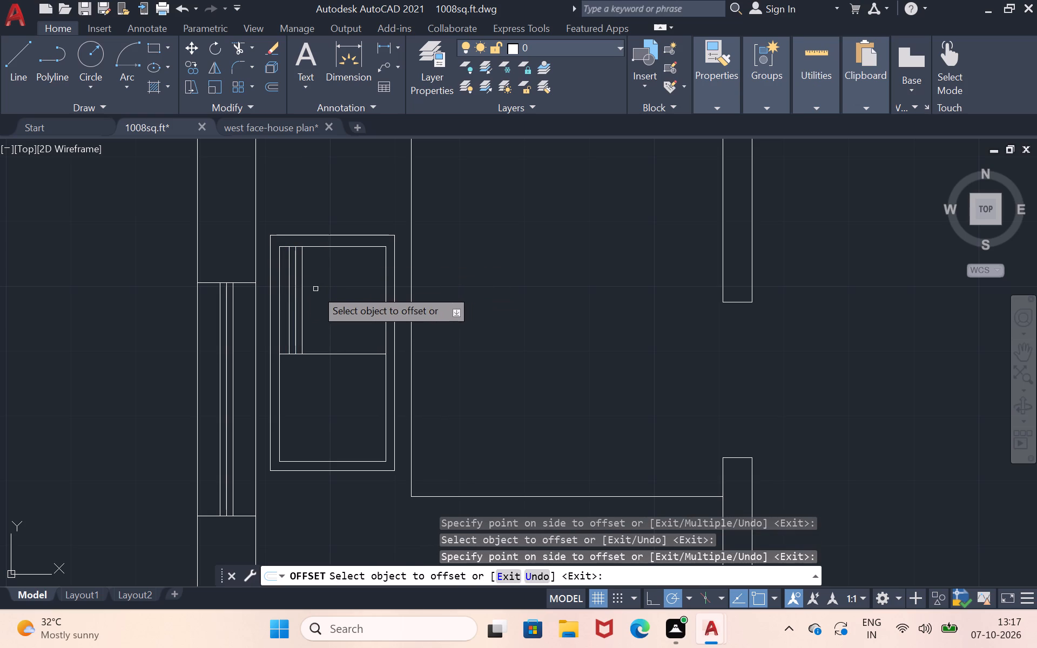
click(301, 300)
click(311, 300)
click(308, 300)
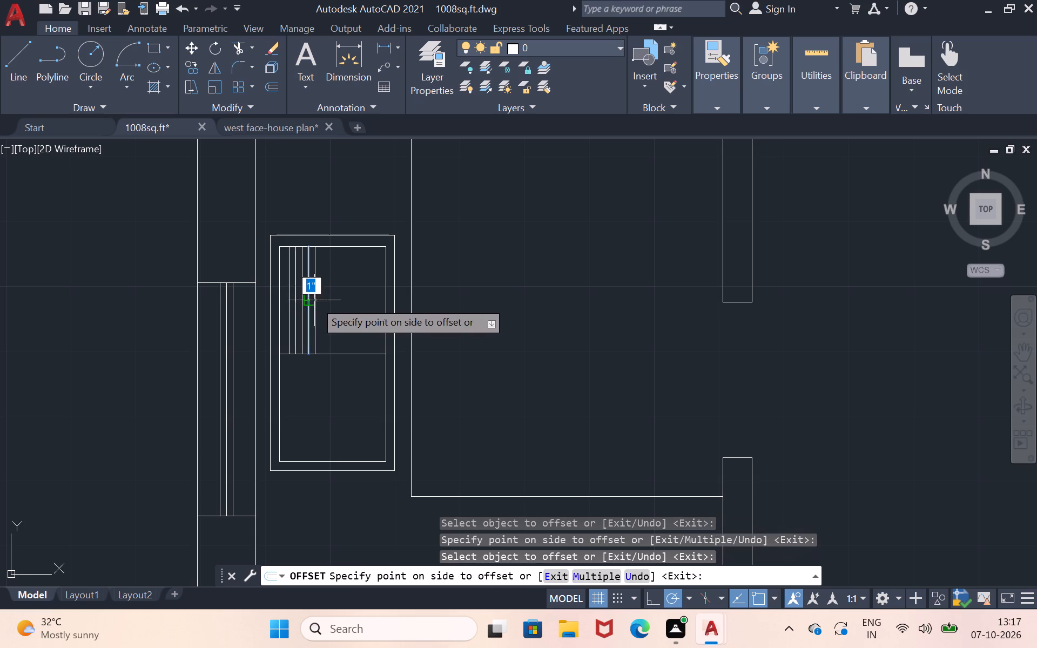
click(318, 300)
click(314, 300)
click(330, 299)
click(322, 301)
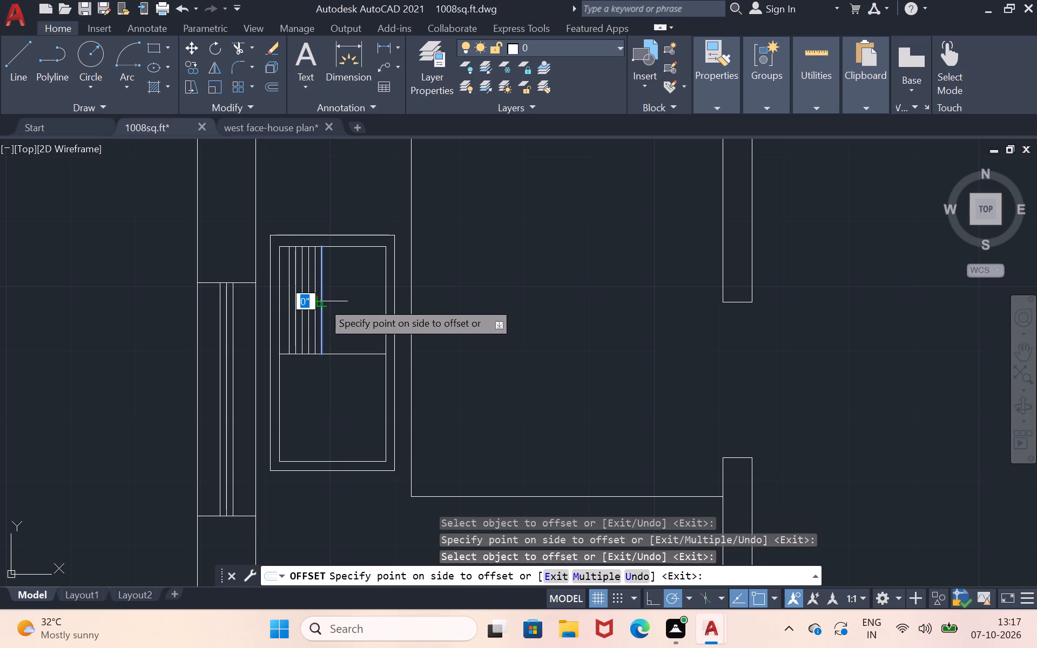
click(331, 299)
click(327, 300)
click(340, 299)
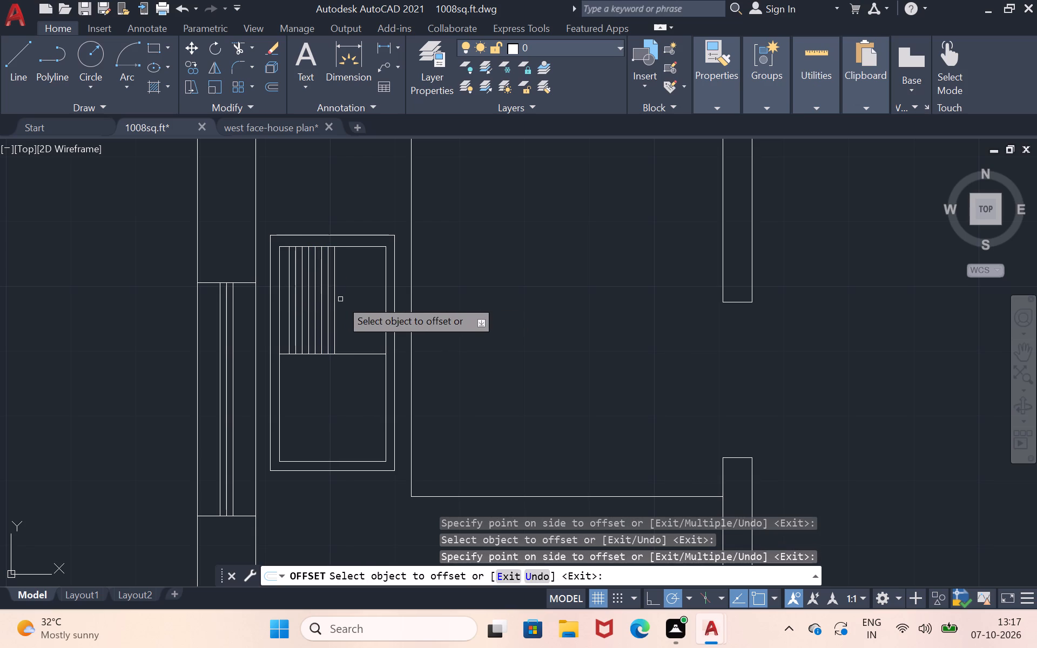
Continue the 1" offsets from the easternmost rib, adding seven more ribs up to the inner rectangle's east edge.
click(335, 303)
click(344, 303)
click(342, 303)
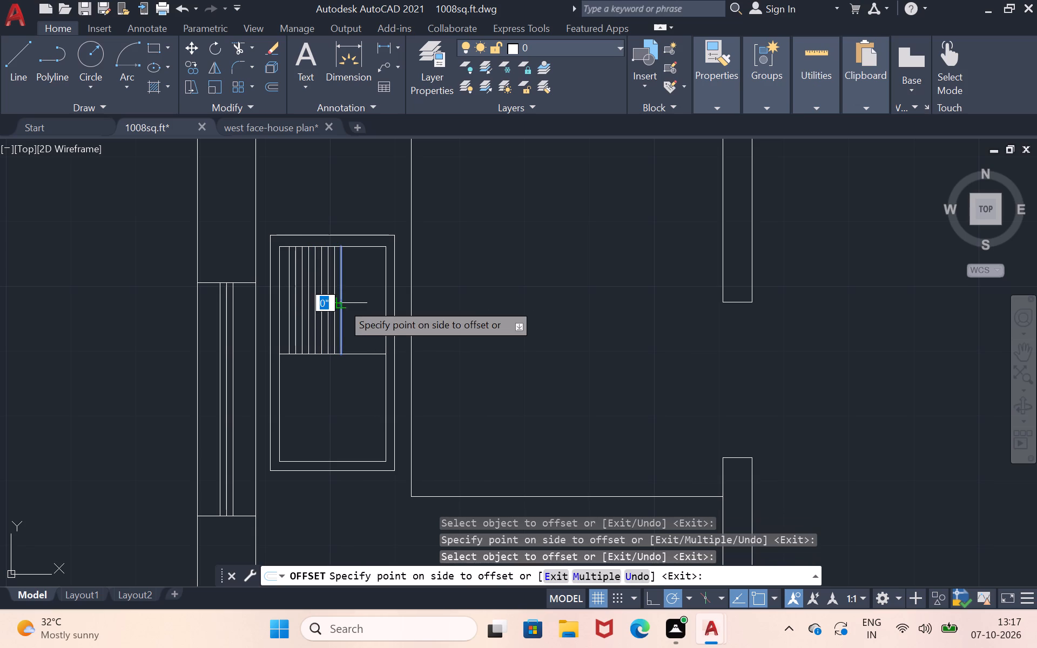
click(357, 300)
click(347, 304)
click(363, 303)
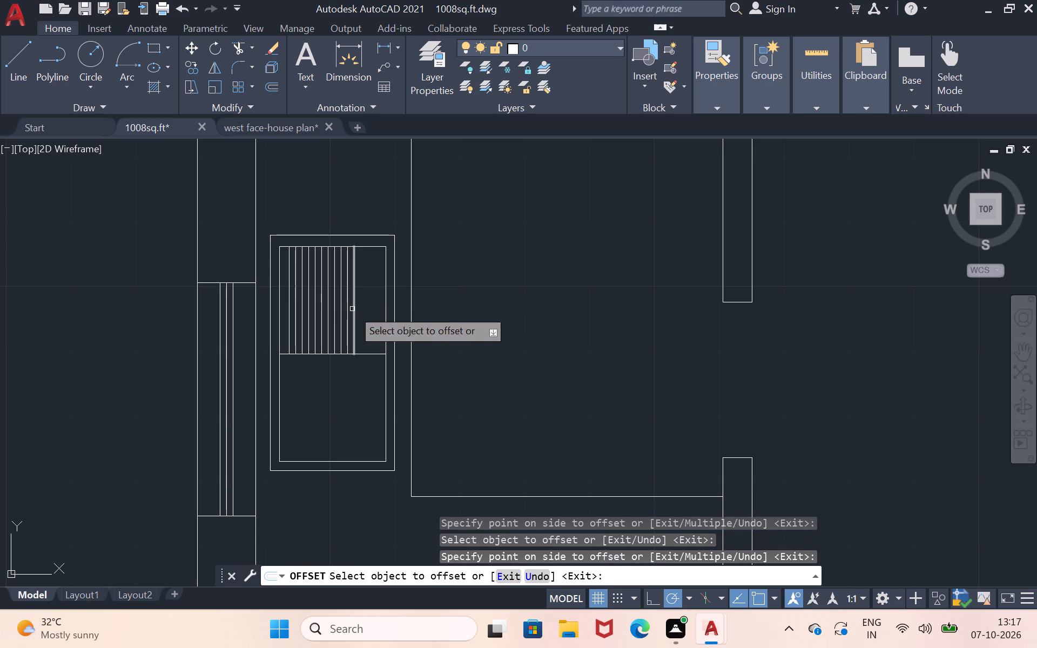
click(353, 308)
click(367, 306)
drag(361, 308, 370, 306)
click(378, 304)
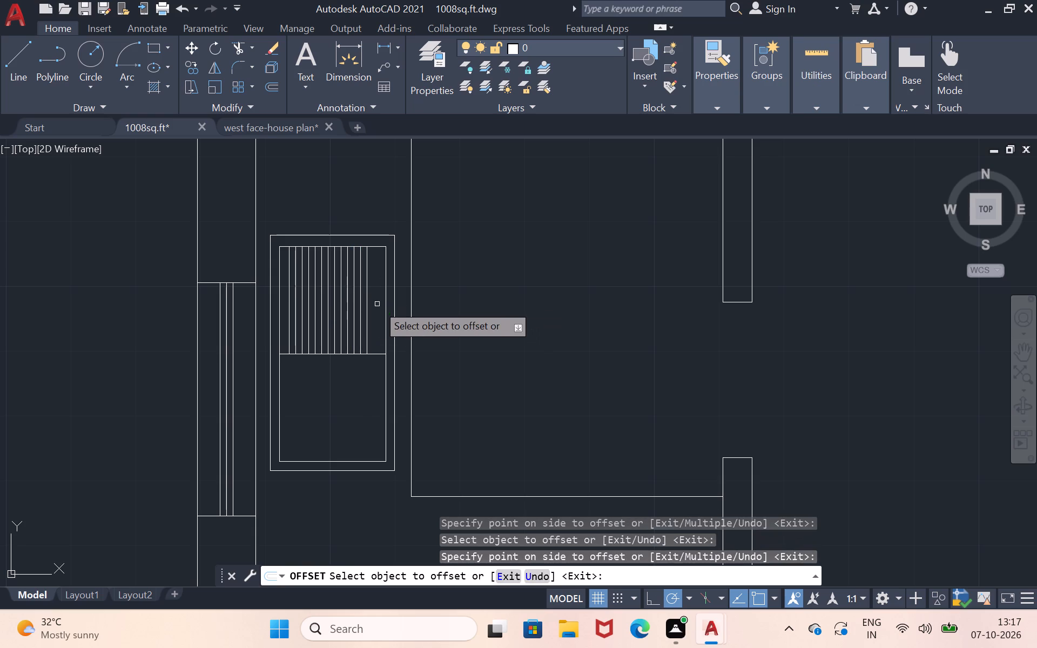
click(368, 308)
click(380, 309)
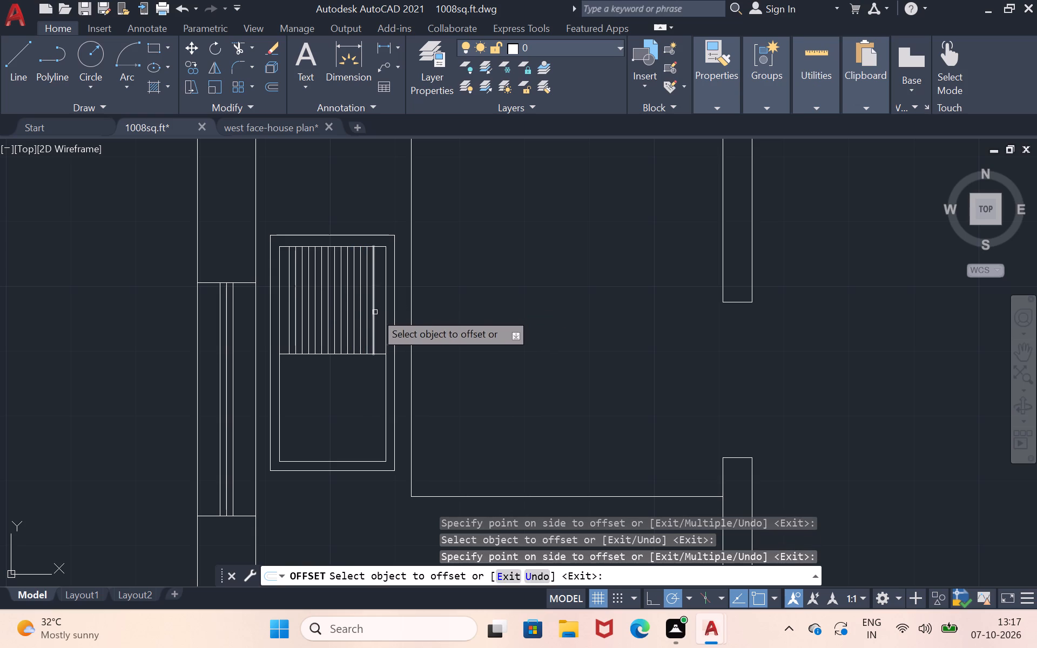
click(374, 313)
click(385, 306)
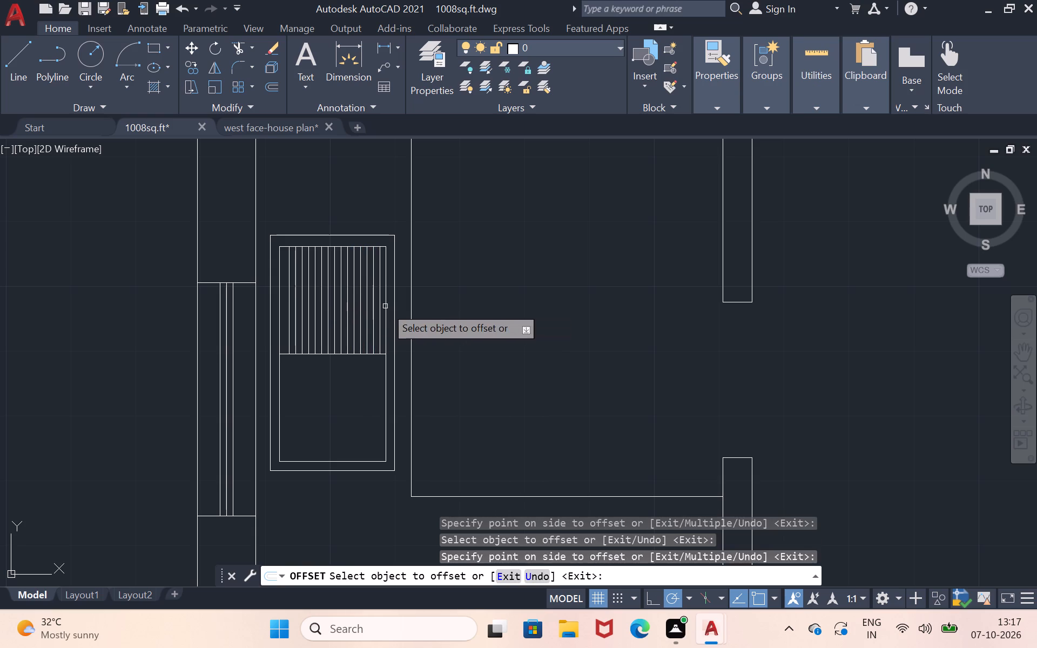
Draw a drain circle with a radius of about 1.33" near the middle of the sink's south compartment.
scroll(308, 393, down, 1)
scroll(322, 387, up, 1)
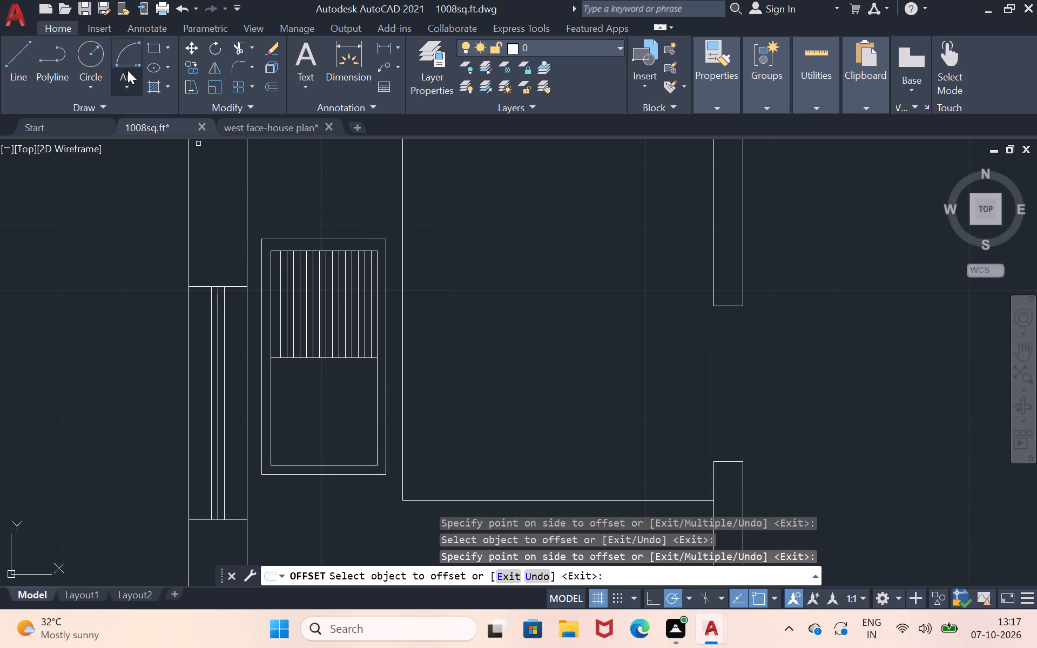
click(94, 65)
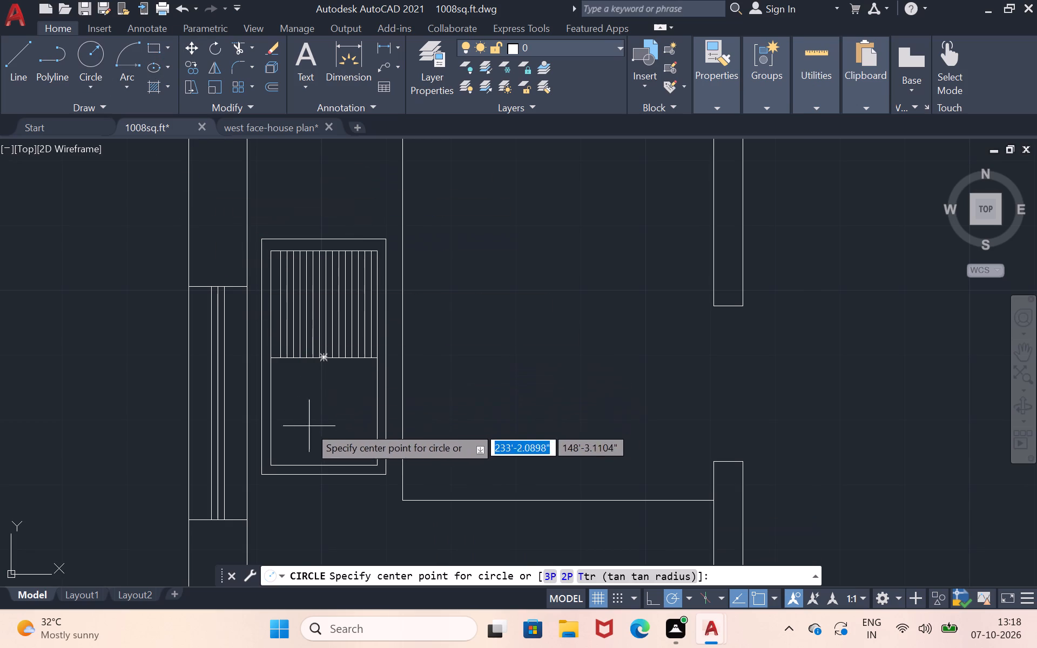
click(319, 418)
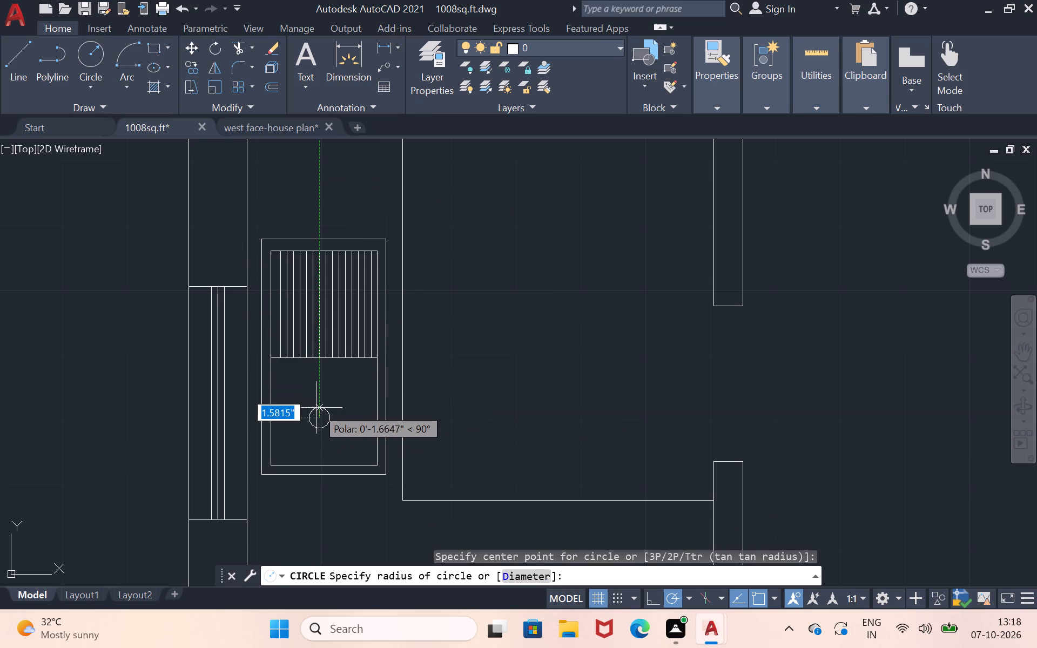
click(315, 409)
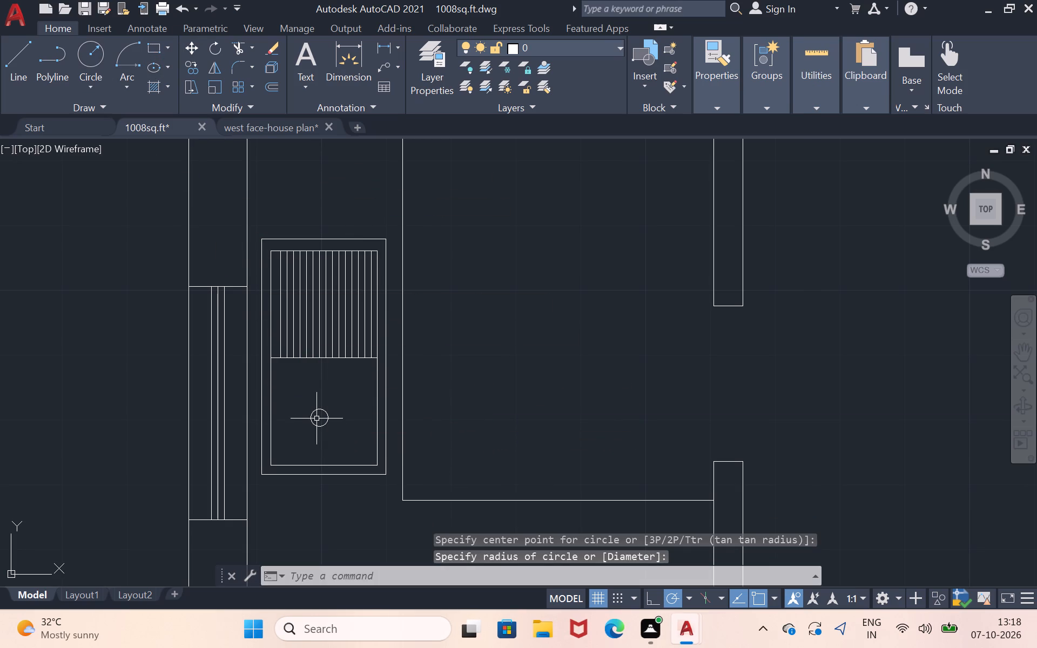
click(317, 418)
scroll(305, 412, up, 1)
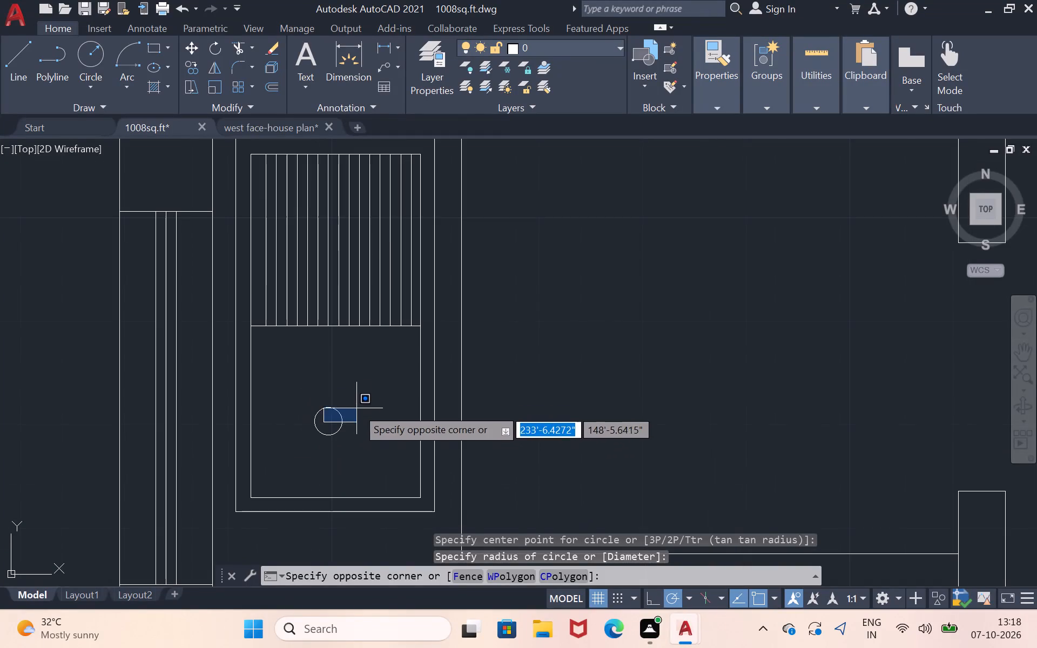
click(356, 396)
Draw a smaller concentric circle with a radius of about 0.55" inside the drain circle.
click(92, 72)
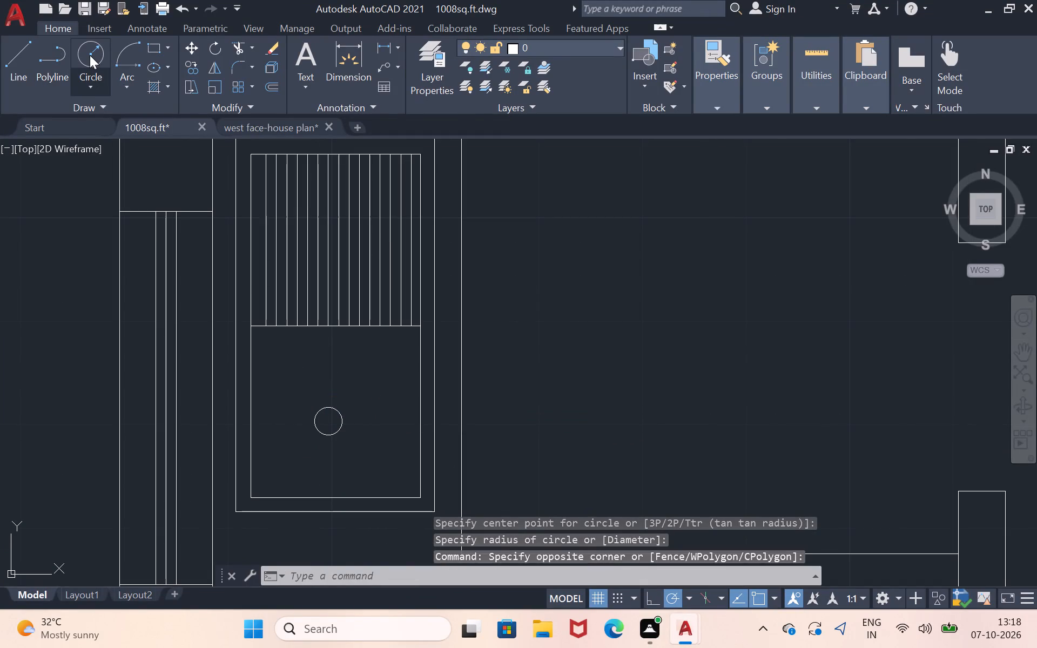
double_click(90, 55)
scroll(320, 418, up, 1)
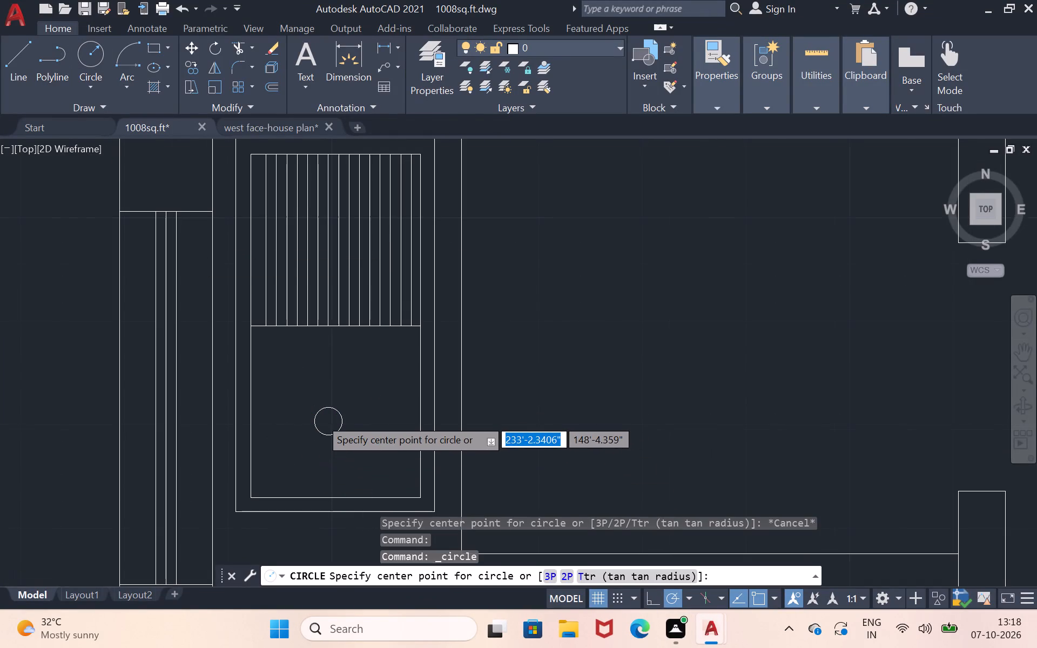
click(332, 426)
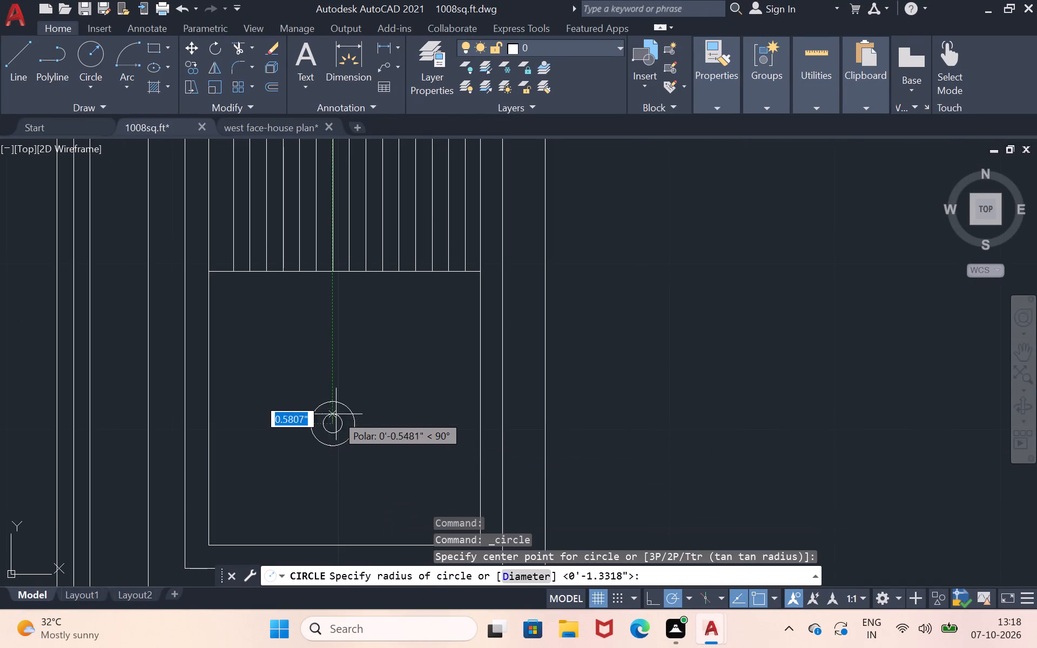
click(338, 415)
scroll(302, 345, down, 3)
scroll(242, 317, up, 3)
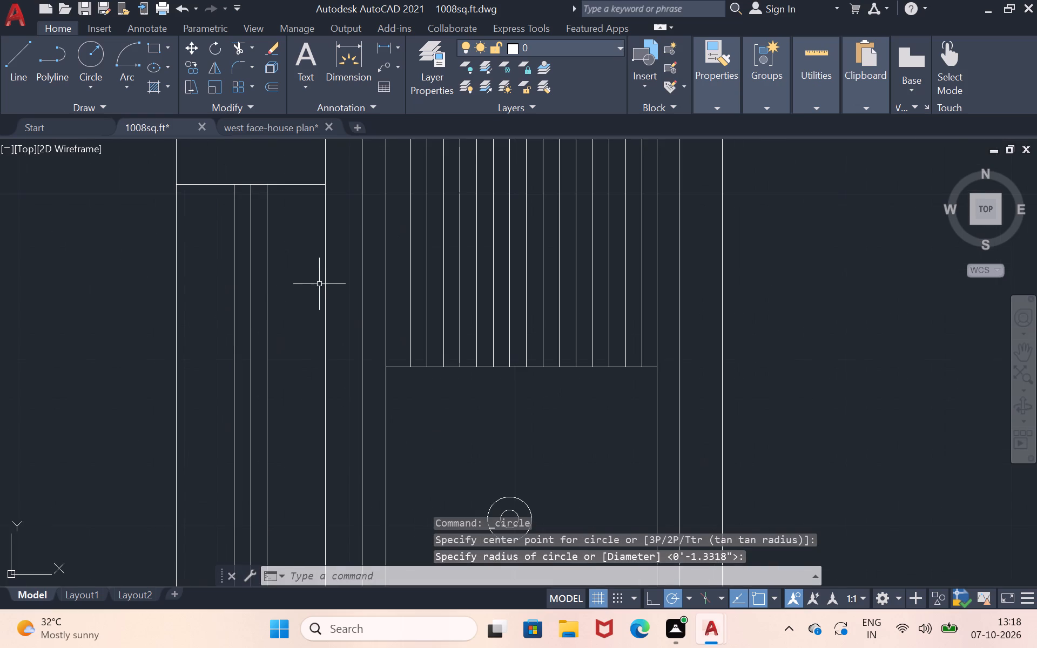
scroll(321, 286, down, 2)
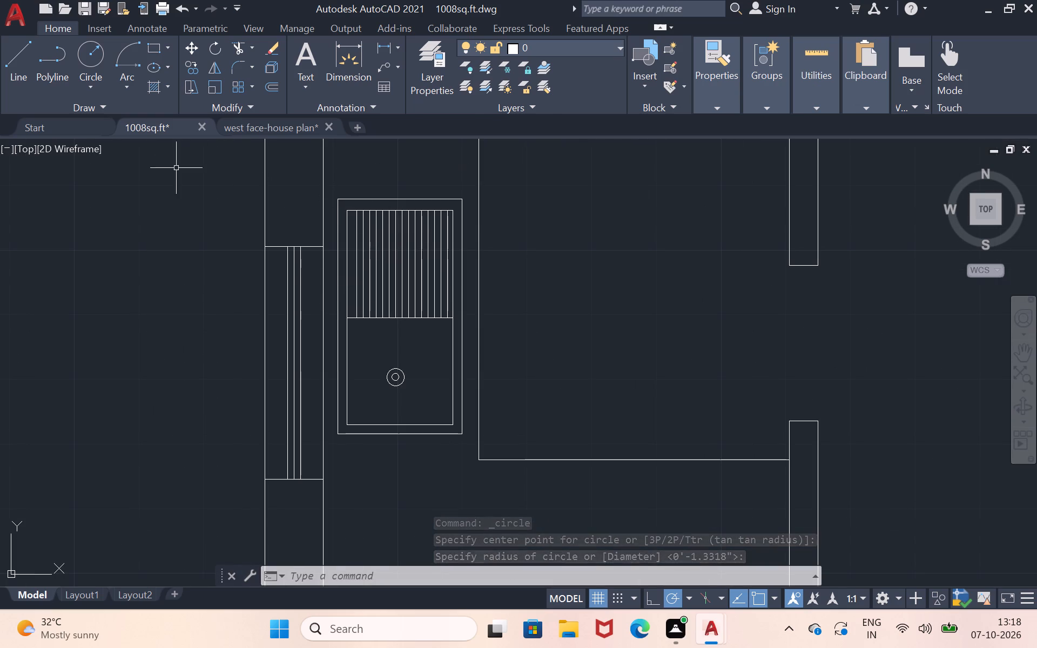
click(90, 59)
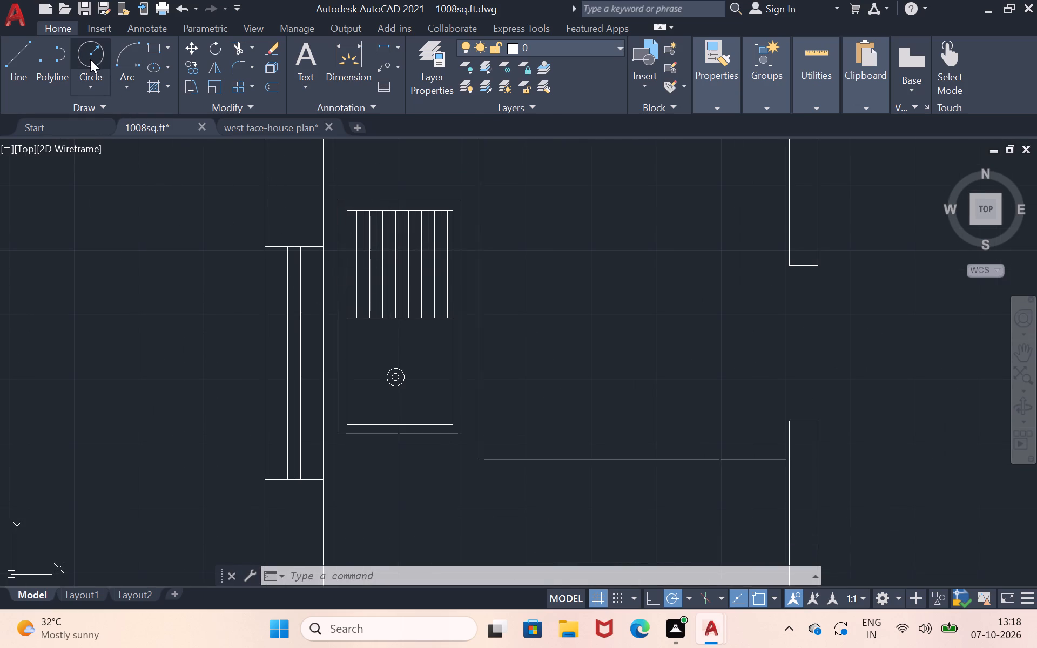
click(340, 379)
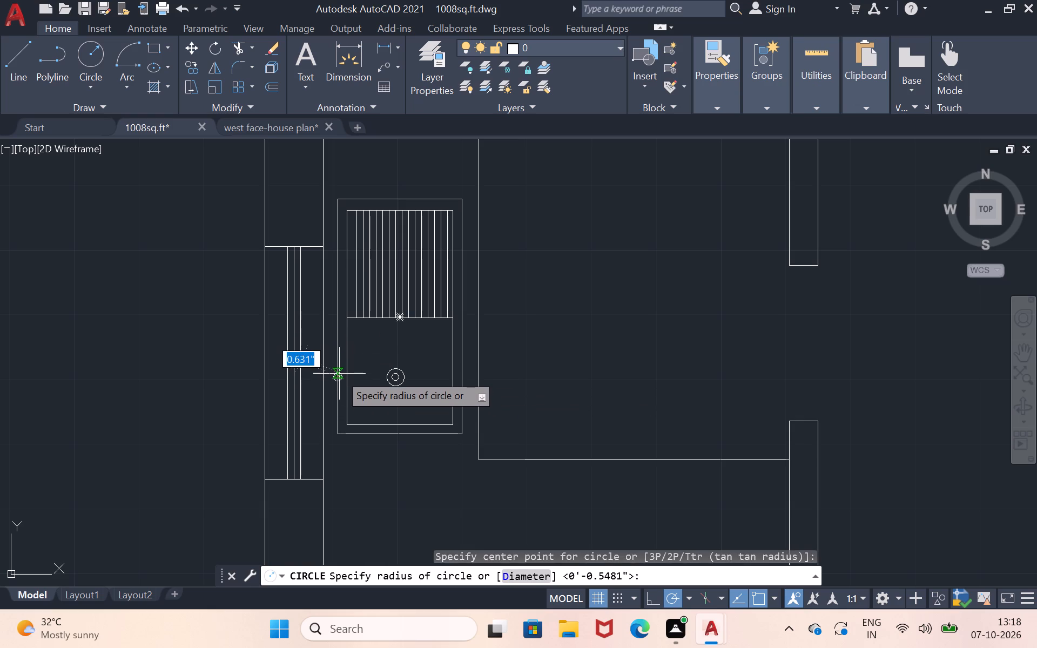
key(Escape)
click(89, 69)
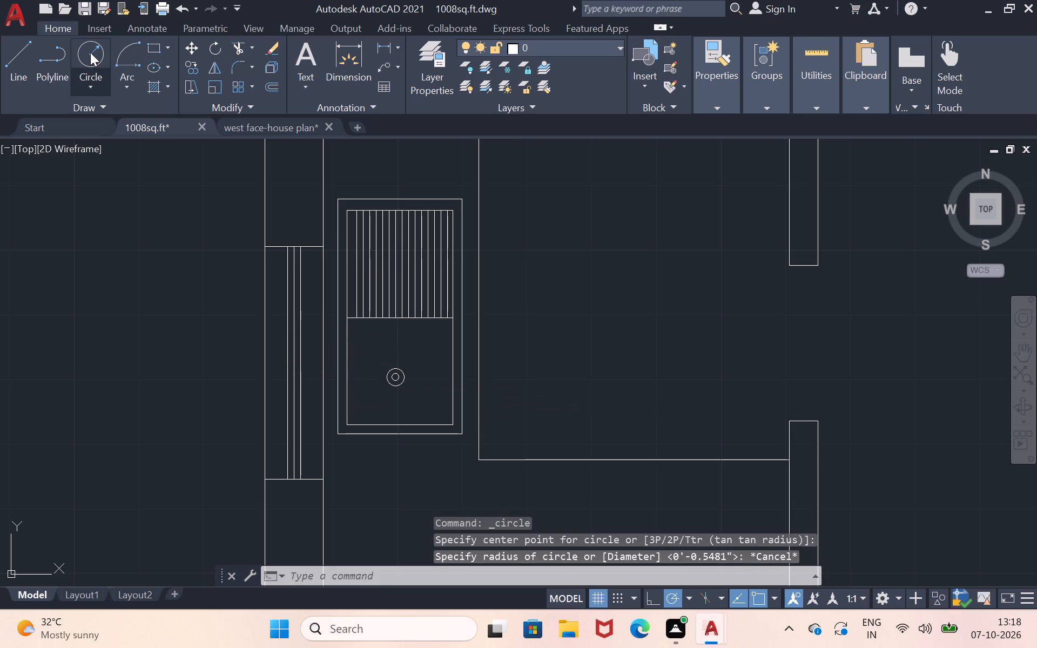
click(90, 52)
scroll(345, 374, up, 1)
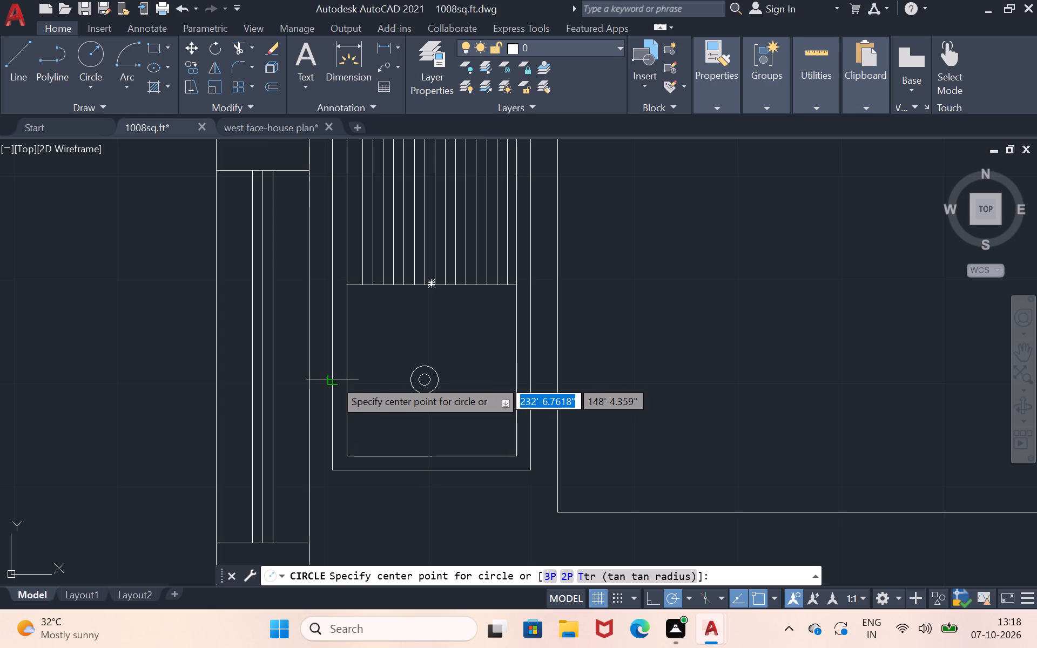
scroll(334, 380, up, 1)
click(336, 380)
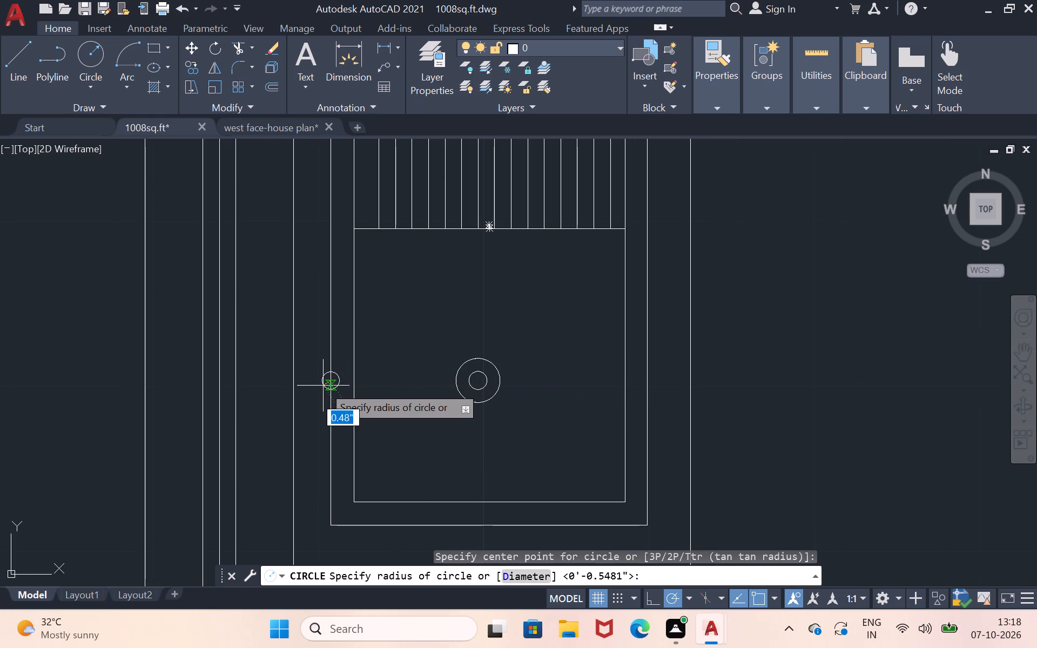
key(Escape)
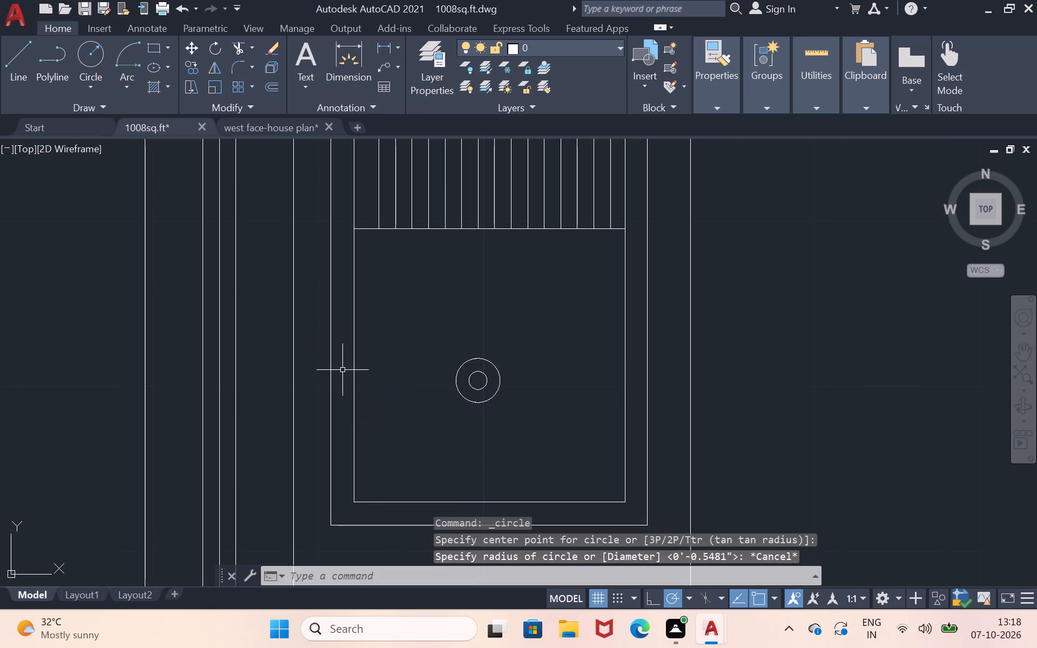
Draw a faucet circle with a radius of about 0.65" between the sink's outer and inner west edges, beside the drain.
key(Return)
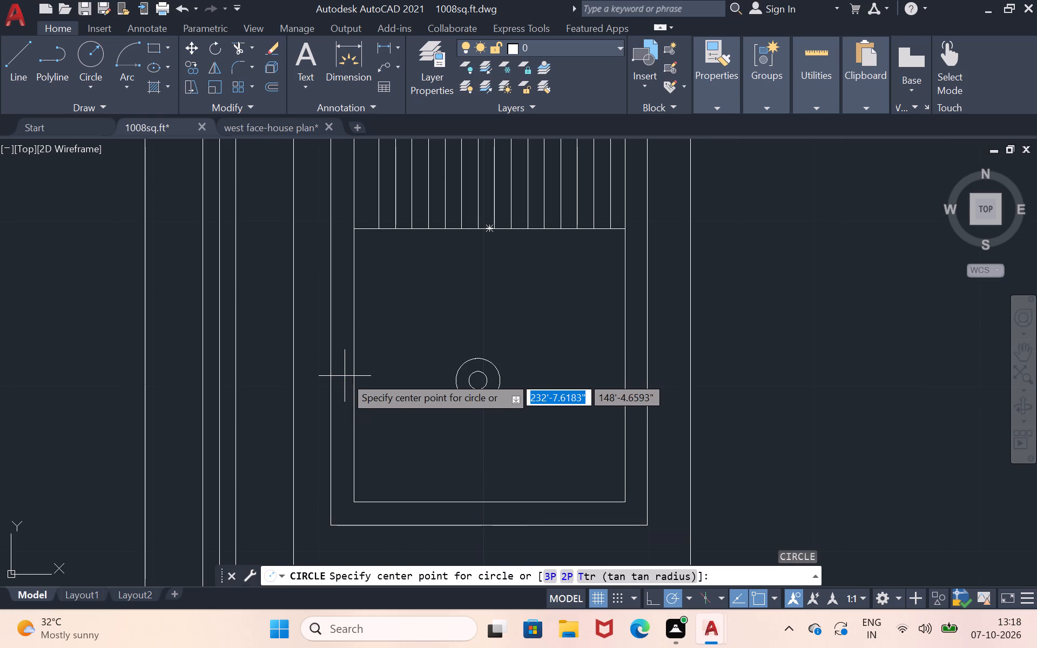
click(343, 375)
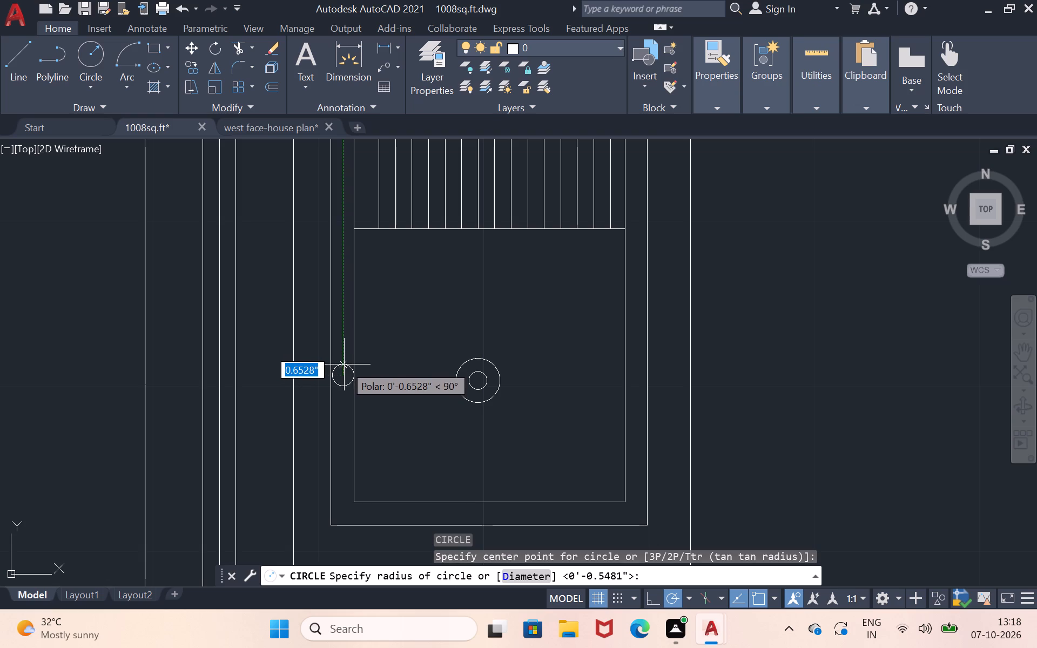
click(344, 364)
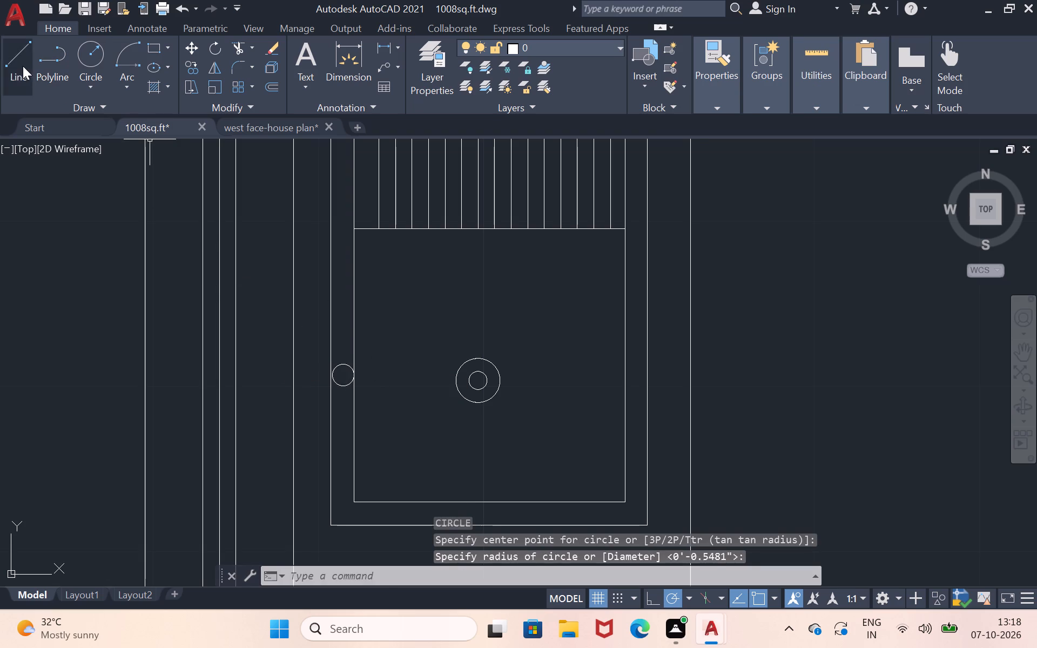
Draw two parallel spout lines about 4.5" long, running east from the faucet circle's south and north quadrant points toward the drain.
click(23, 66)
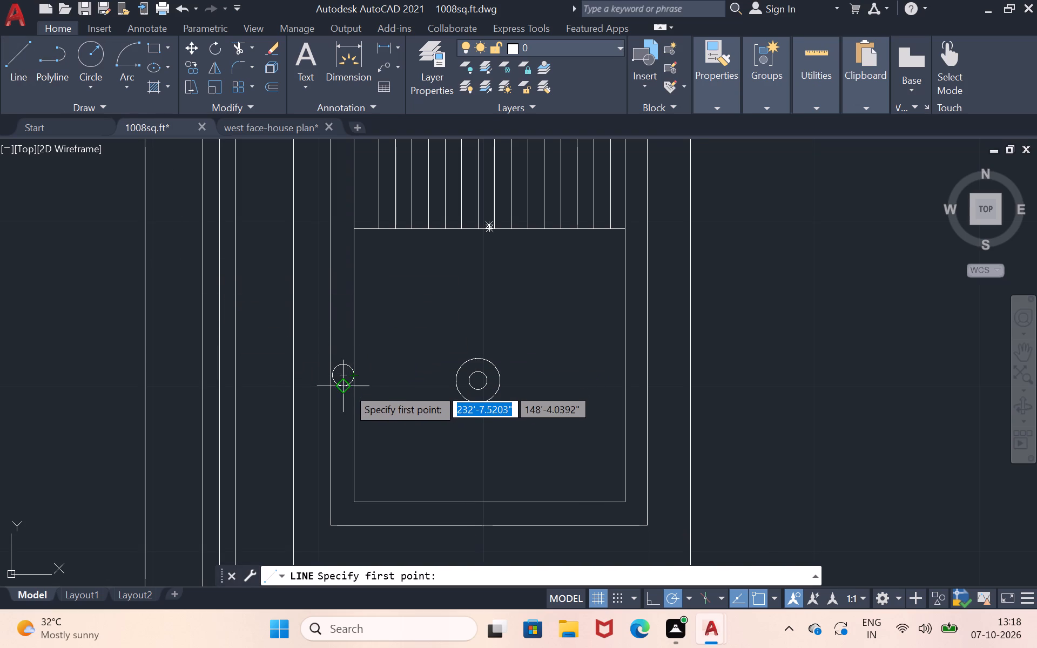
click(344, 390)
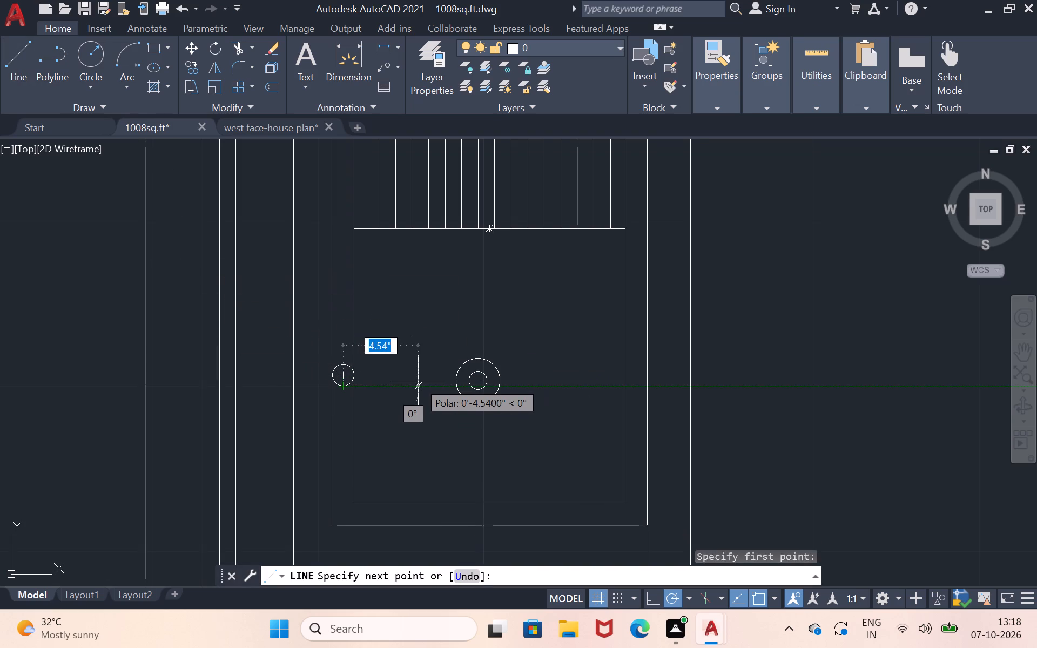
click(418, 382)
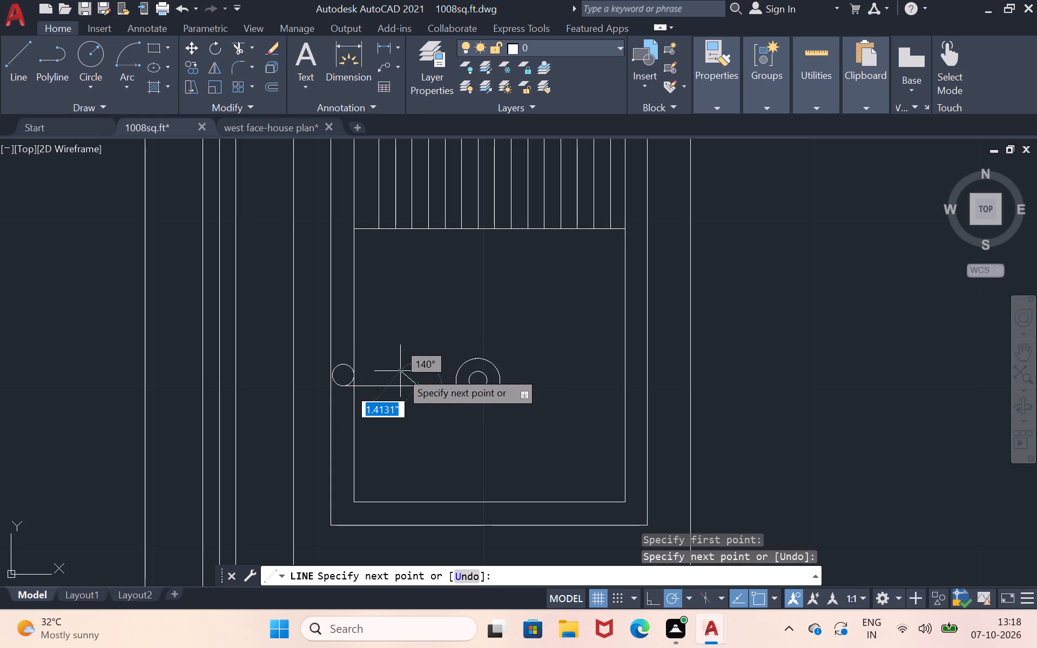
key(Escape)
click(28, 65)
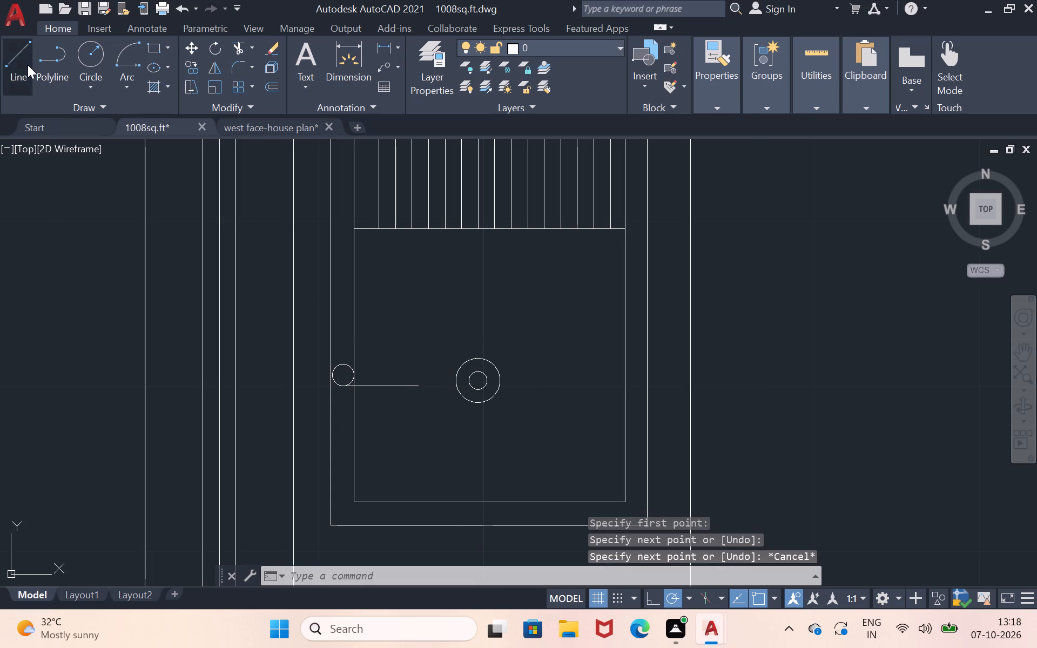
click(341, 360)
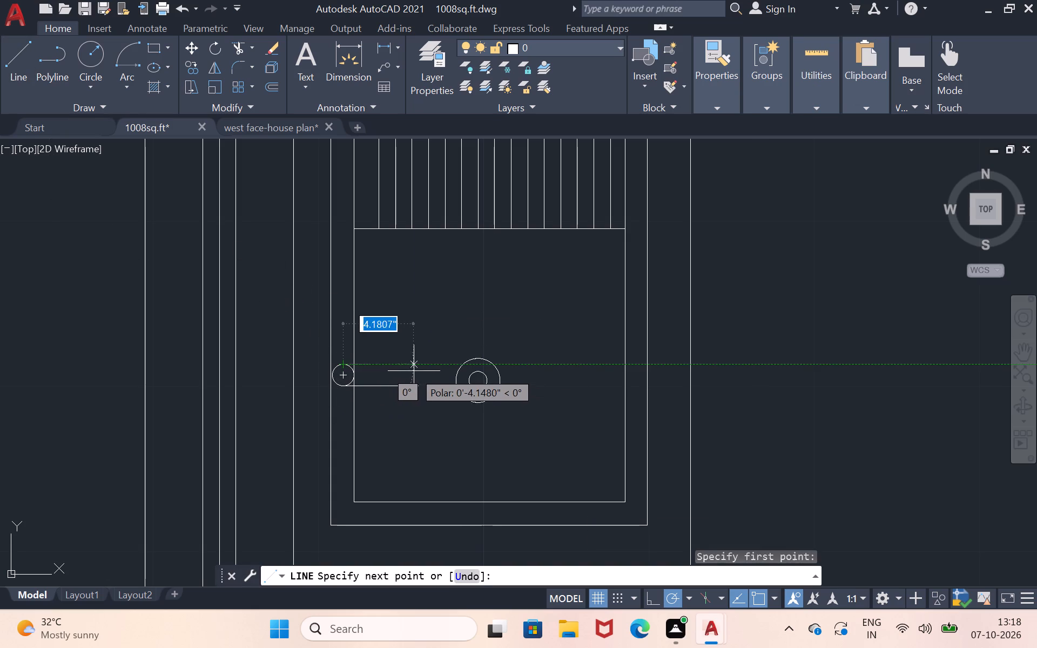
click(417, 369)
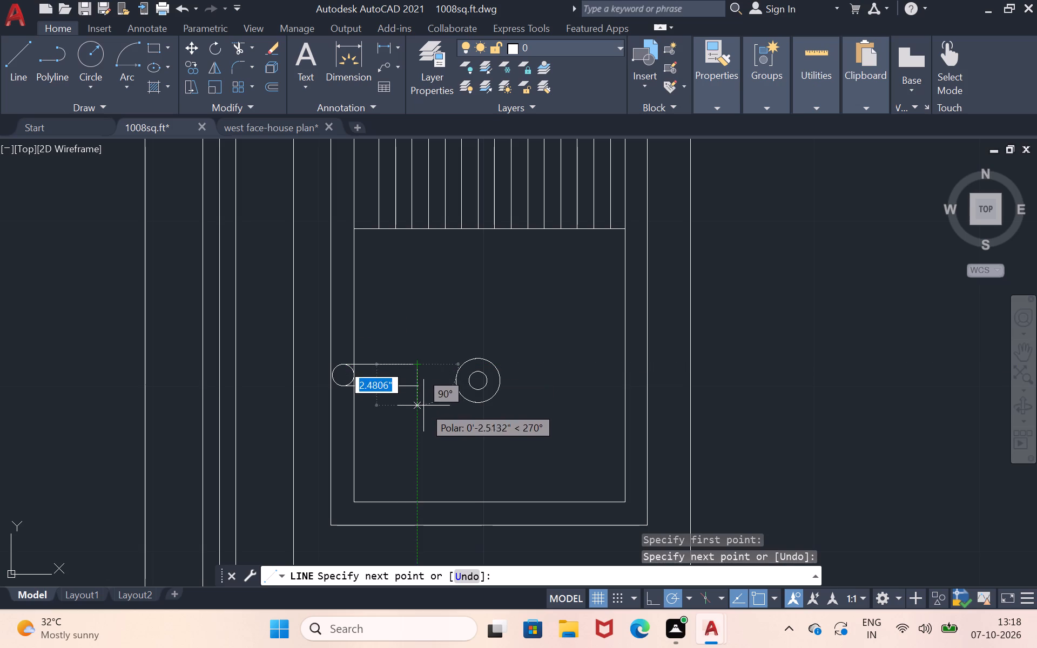
key(Return)
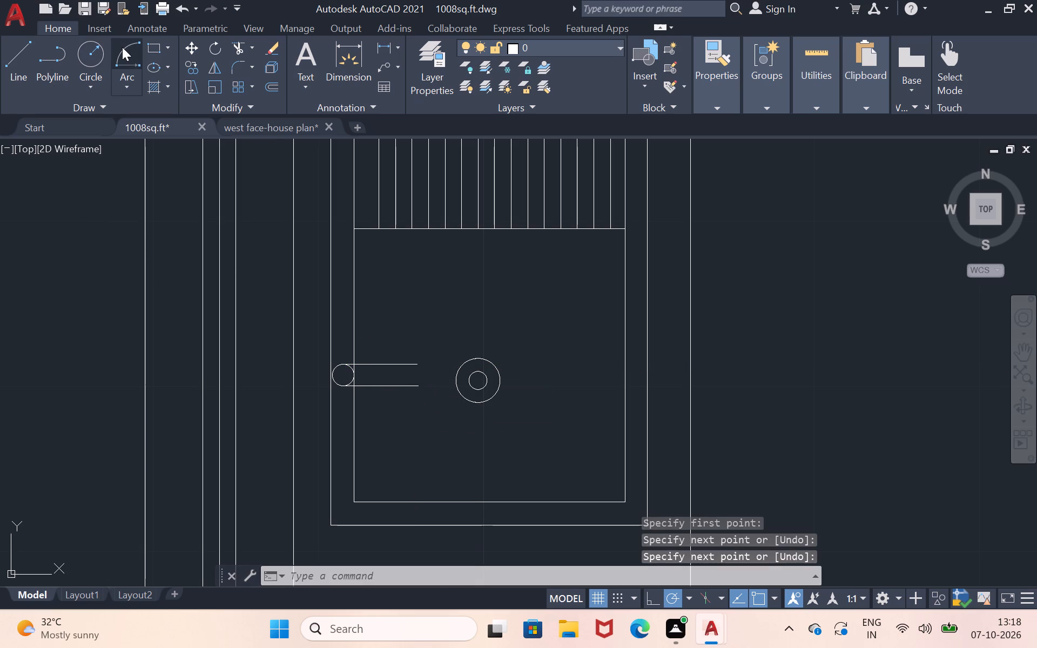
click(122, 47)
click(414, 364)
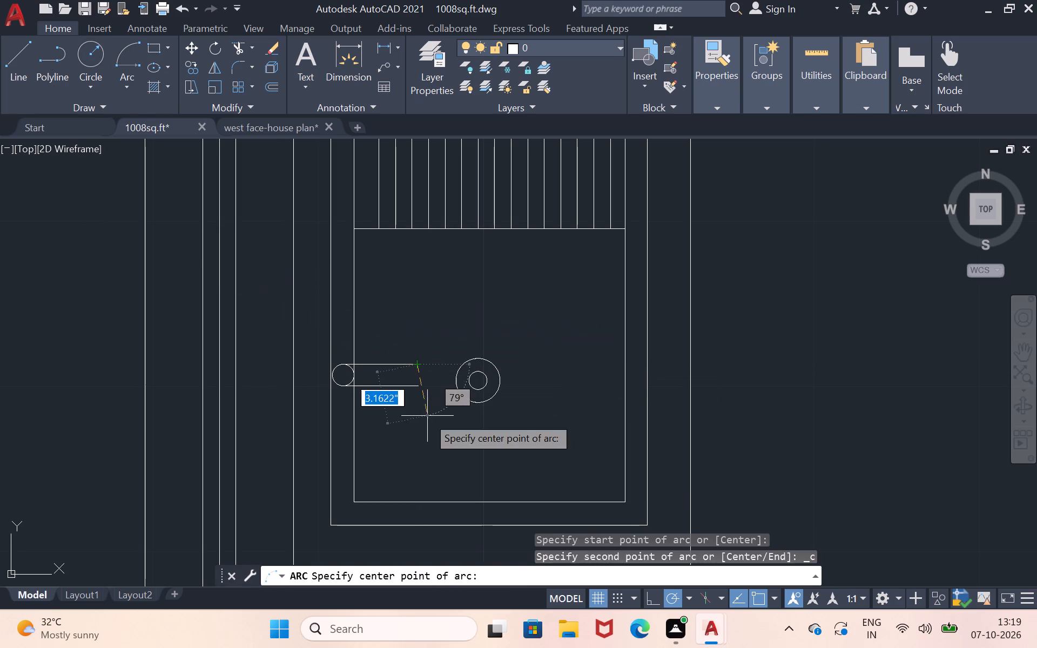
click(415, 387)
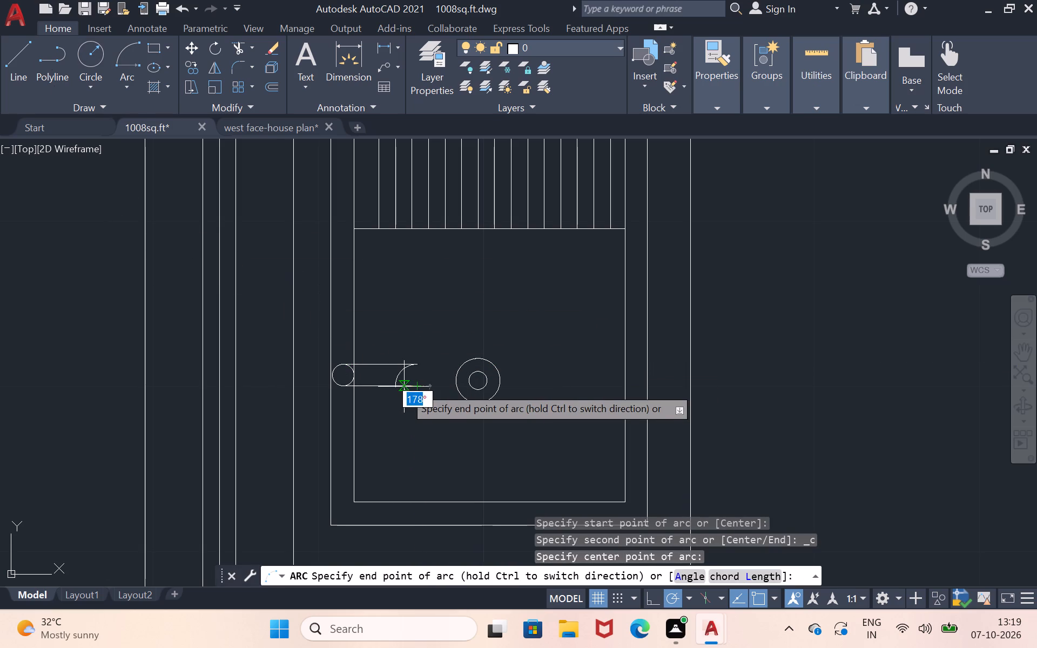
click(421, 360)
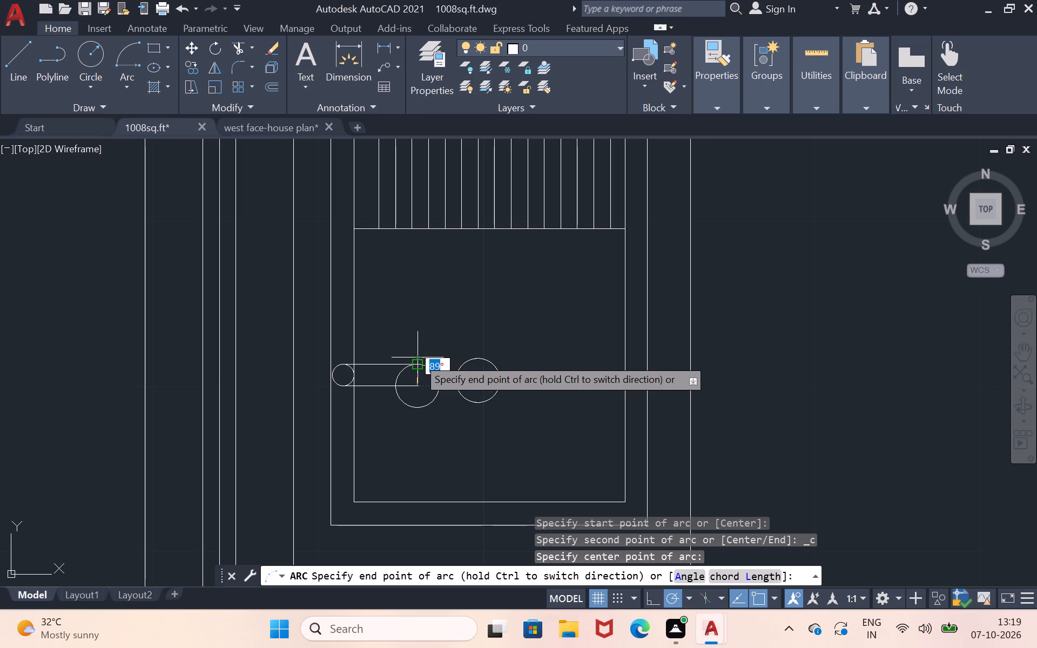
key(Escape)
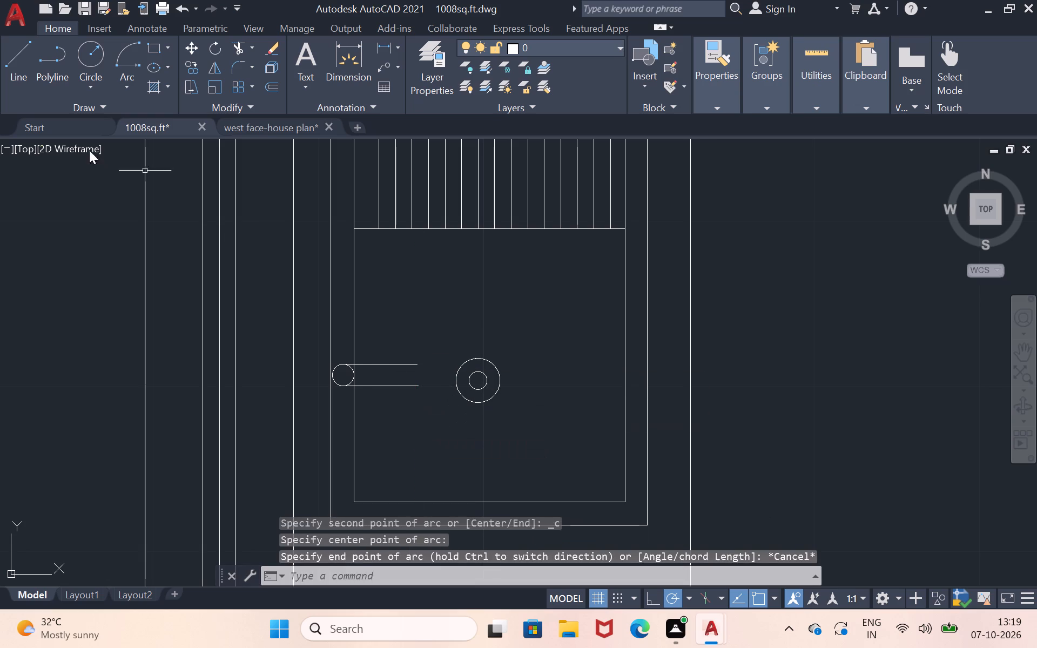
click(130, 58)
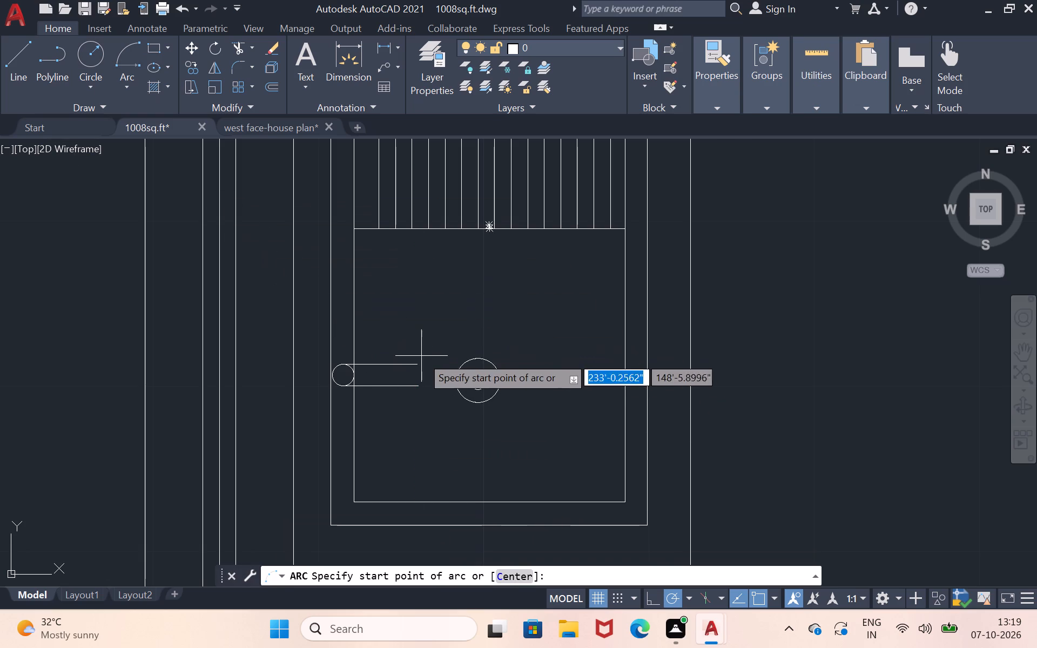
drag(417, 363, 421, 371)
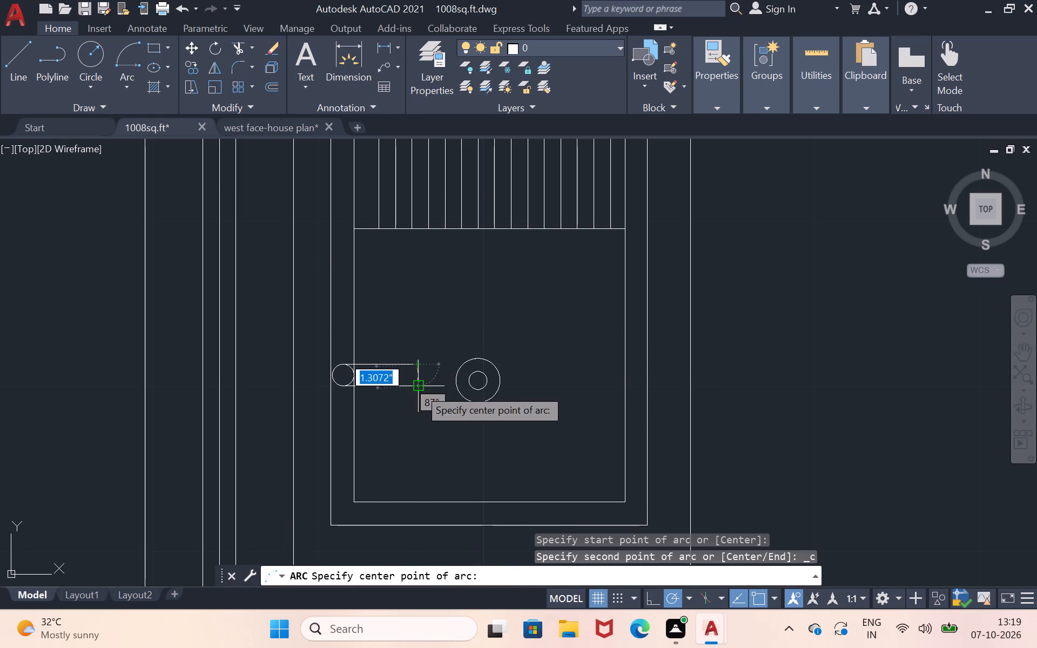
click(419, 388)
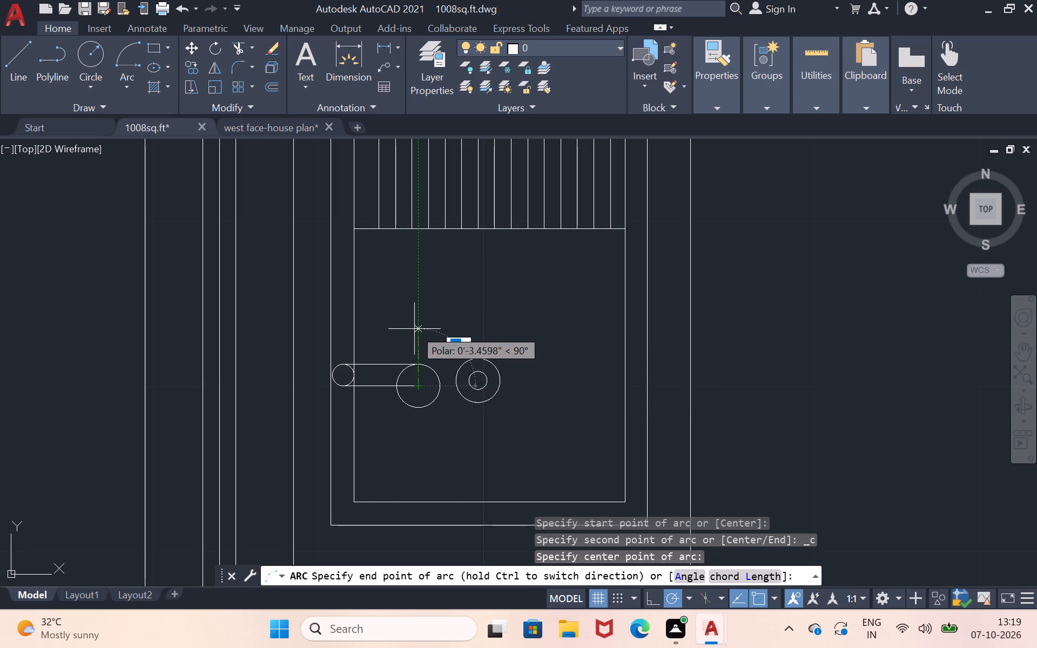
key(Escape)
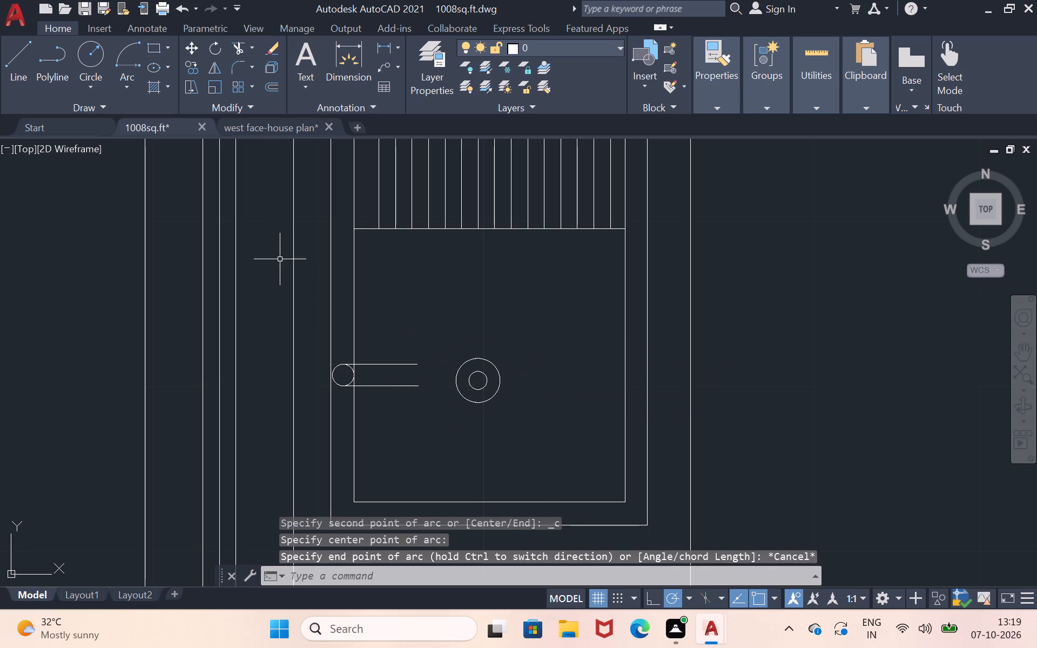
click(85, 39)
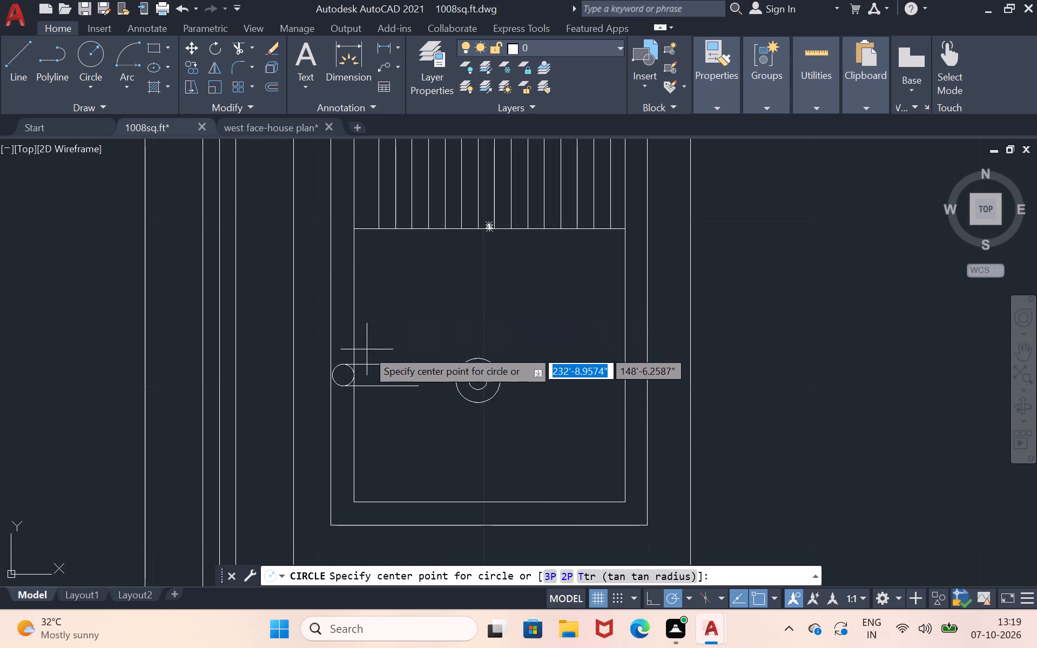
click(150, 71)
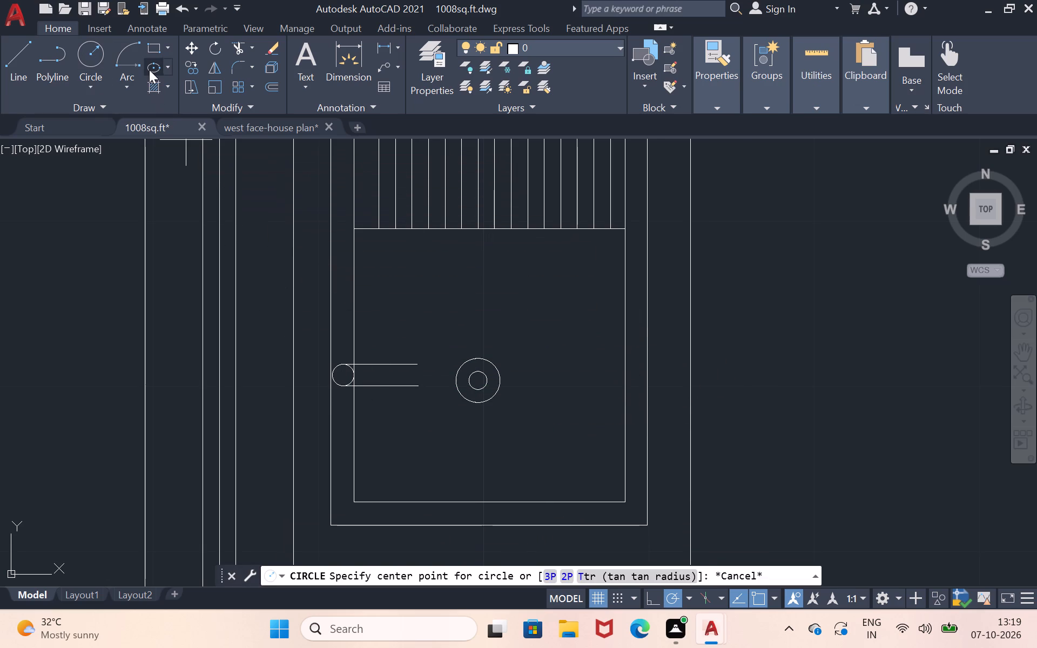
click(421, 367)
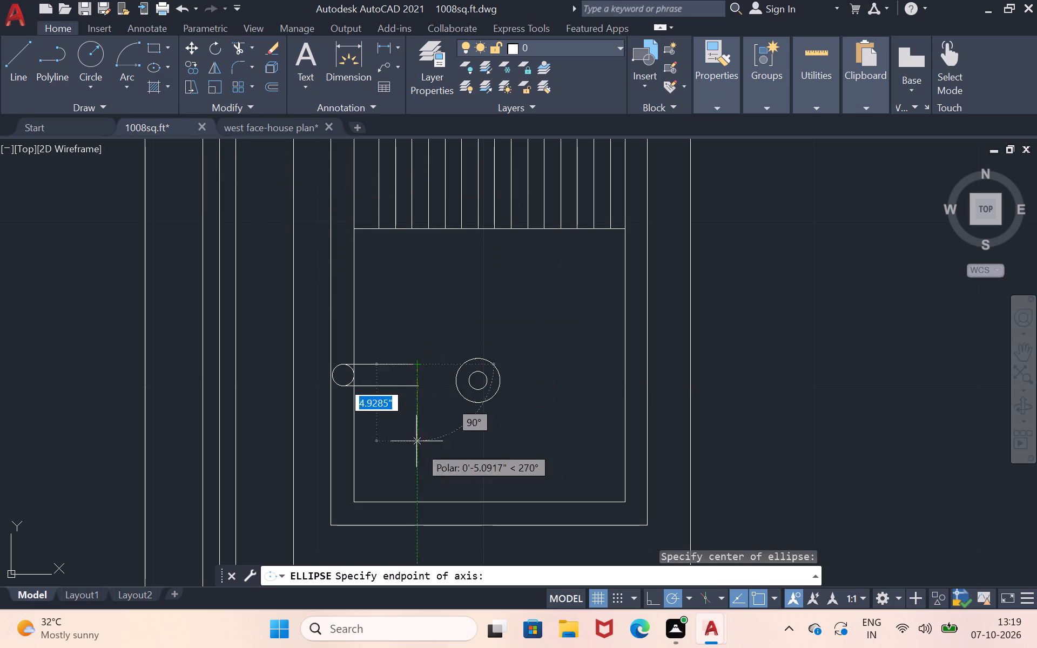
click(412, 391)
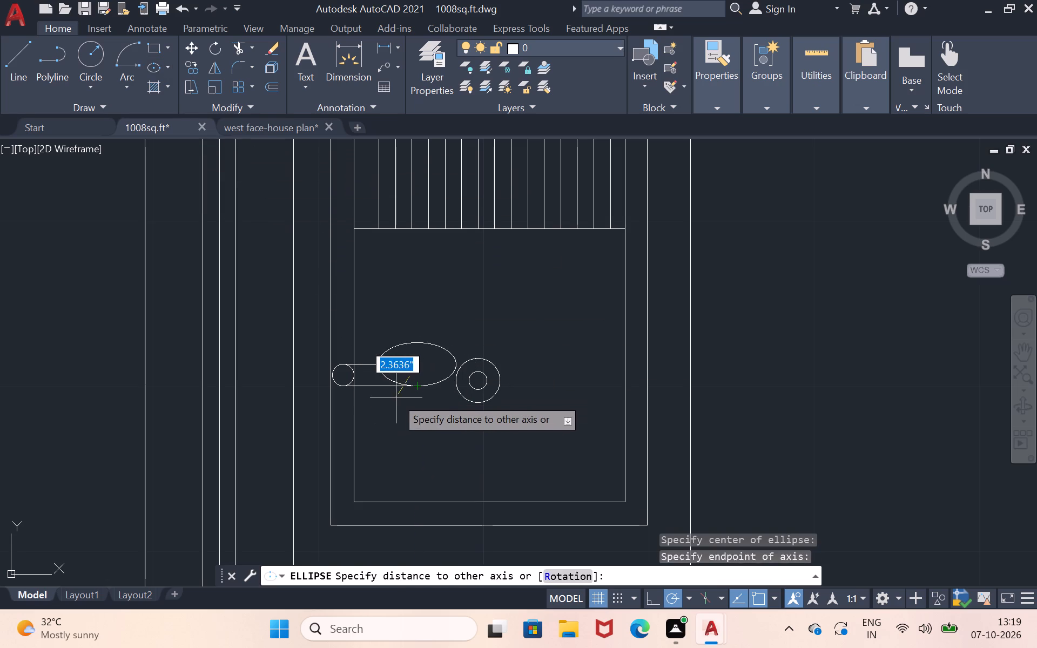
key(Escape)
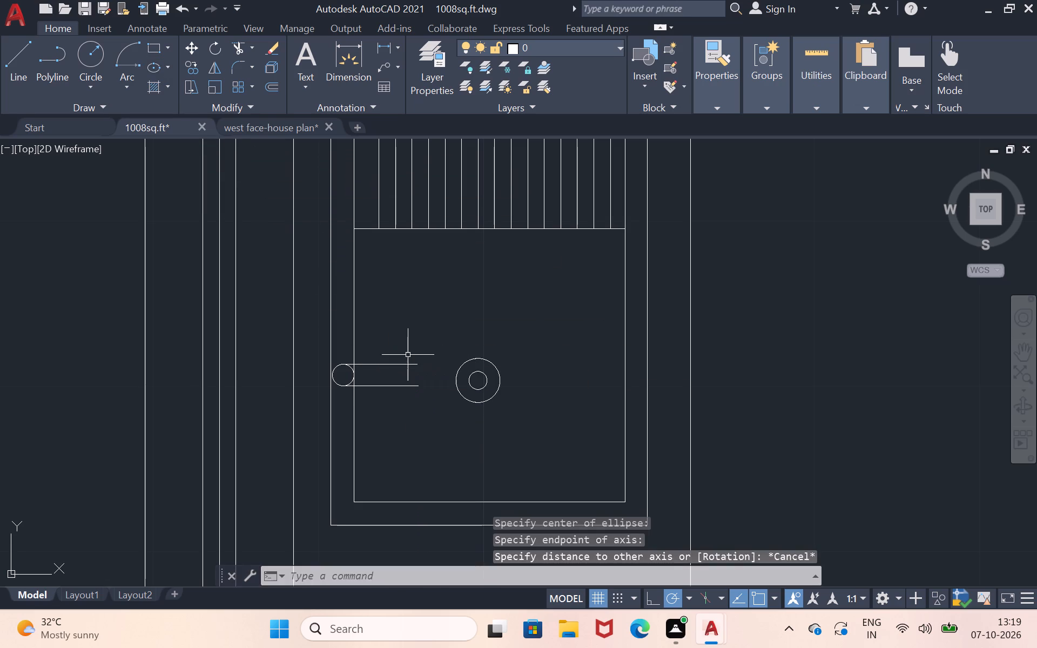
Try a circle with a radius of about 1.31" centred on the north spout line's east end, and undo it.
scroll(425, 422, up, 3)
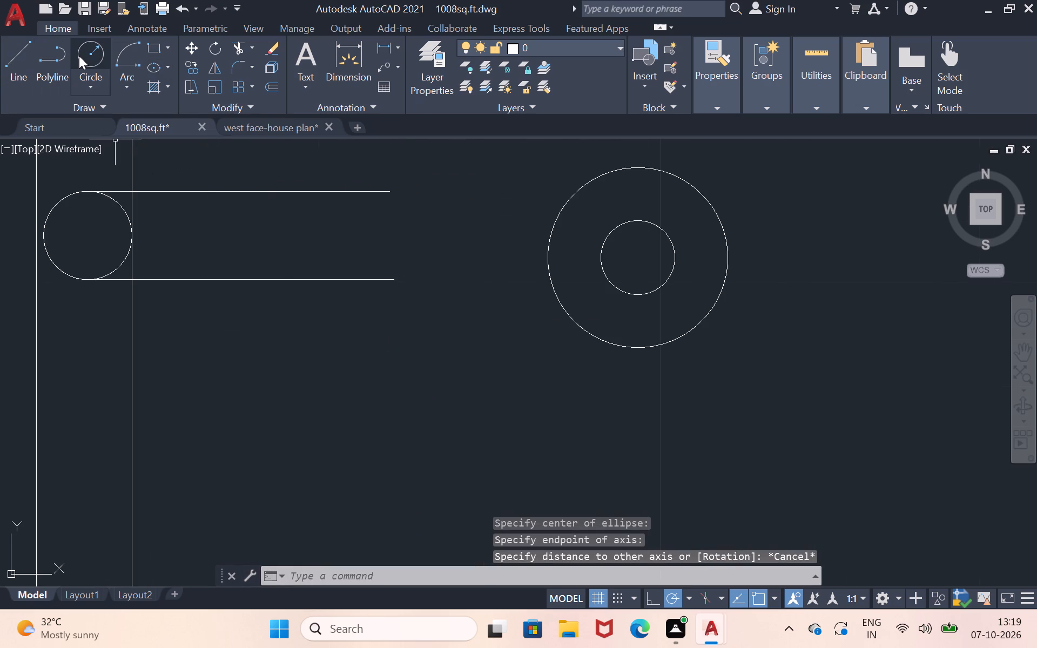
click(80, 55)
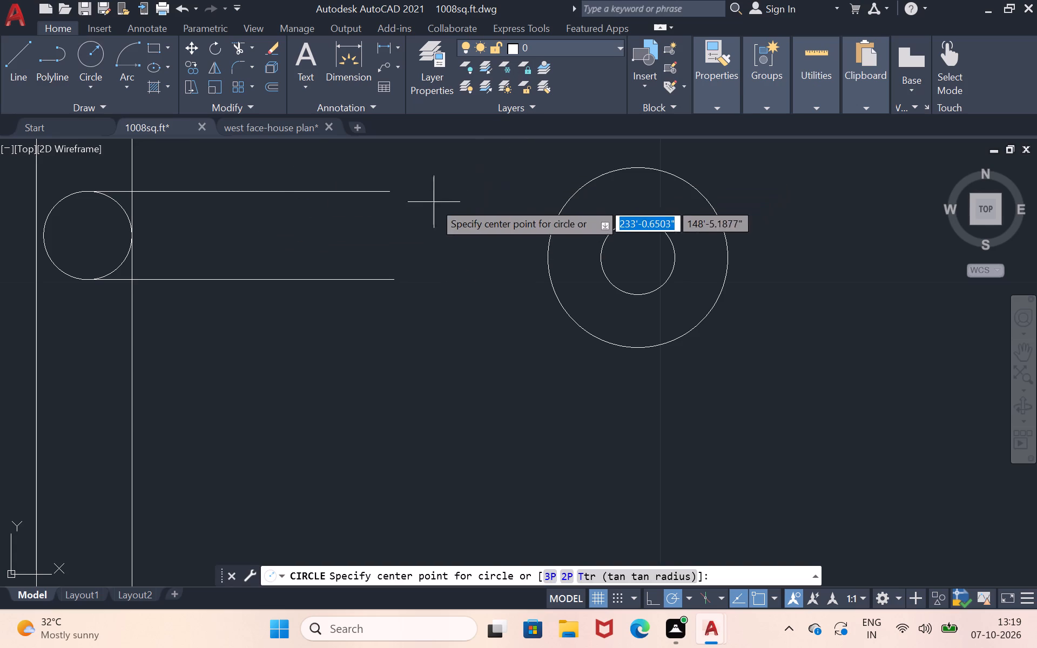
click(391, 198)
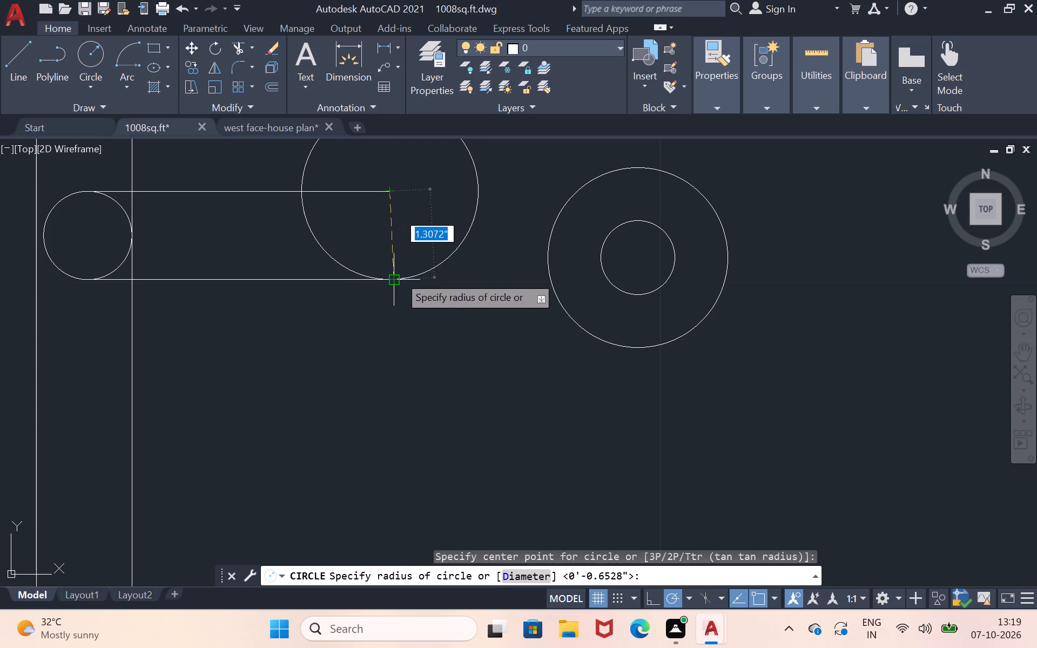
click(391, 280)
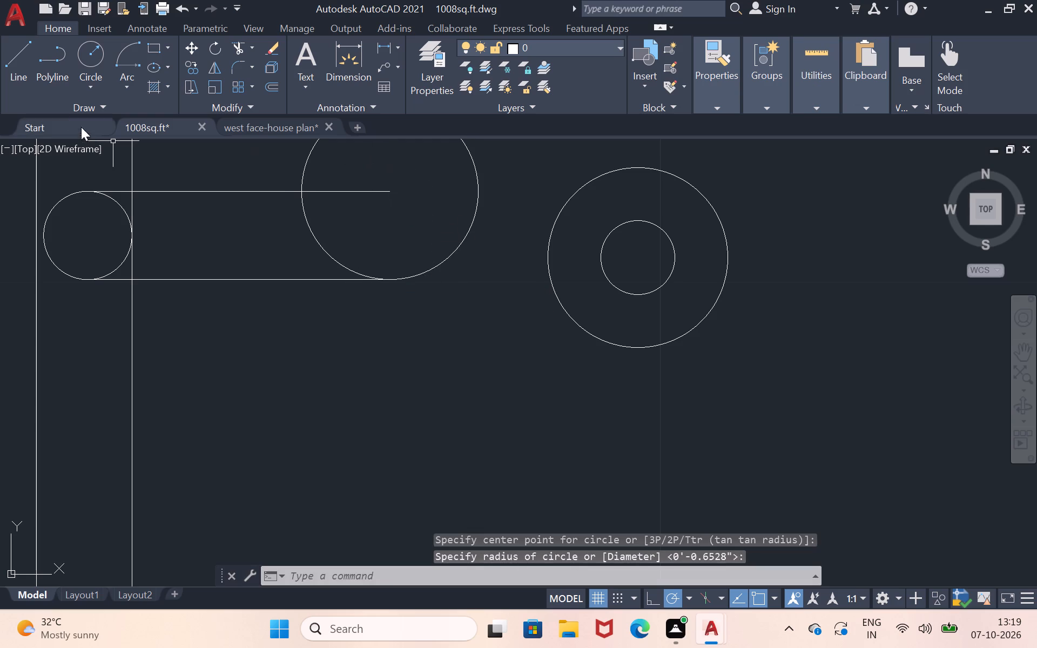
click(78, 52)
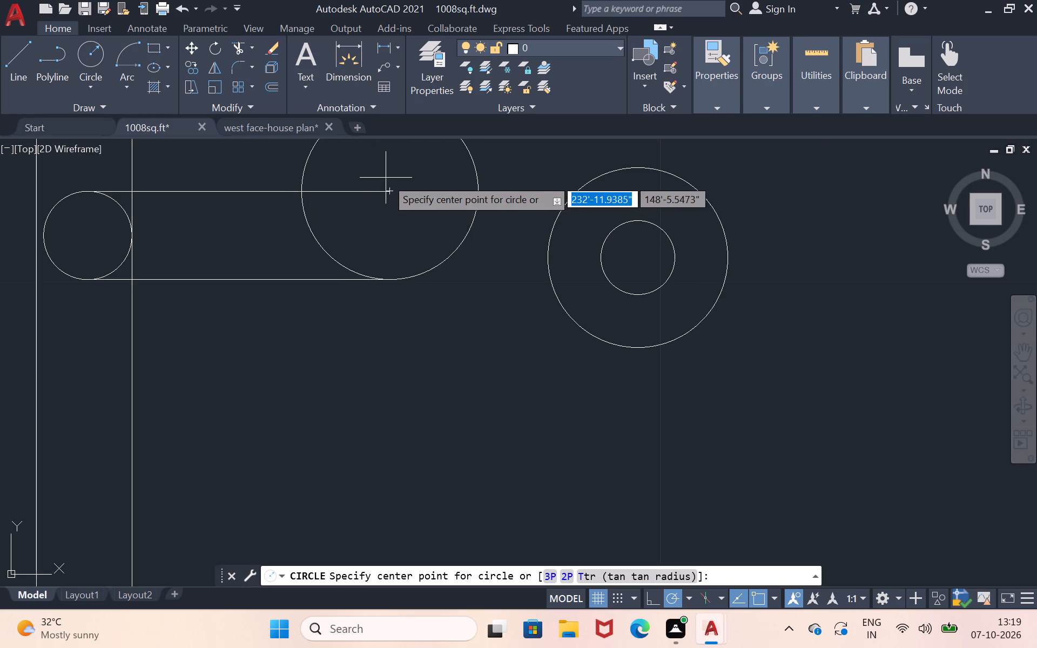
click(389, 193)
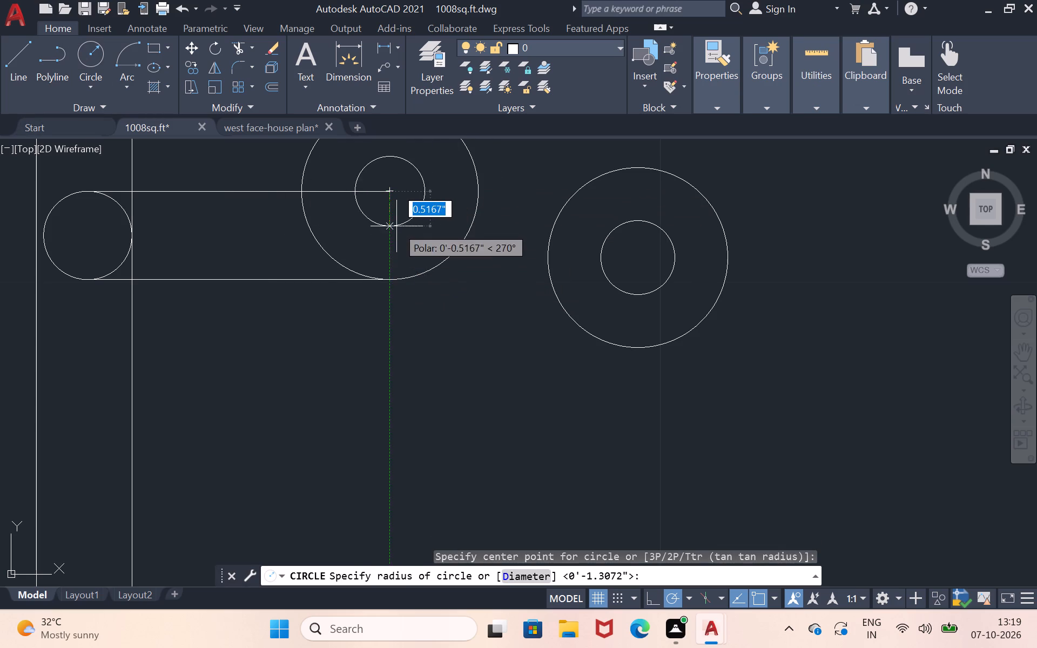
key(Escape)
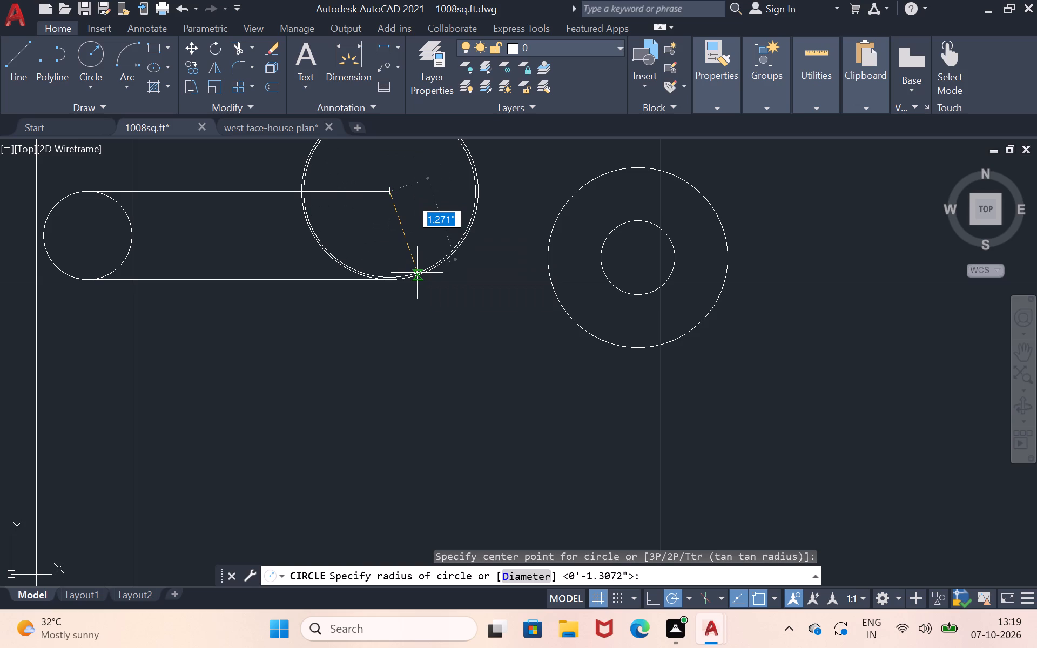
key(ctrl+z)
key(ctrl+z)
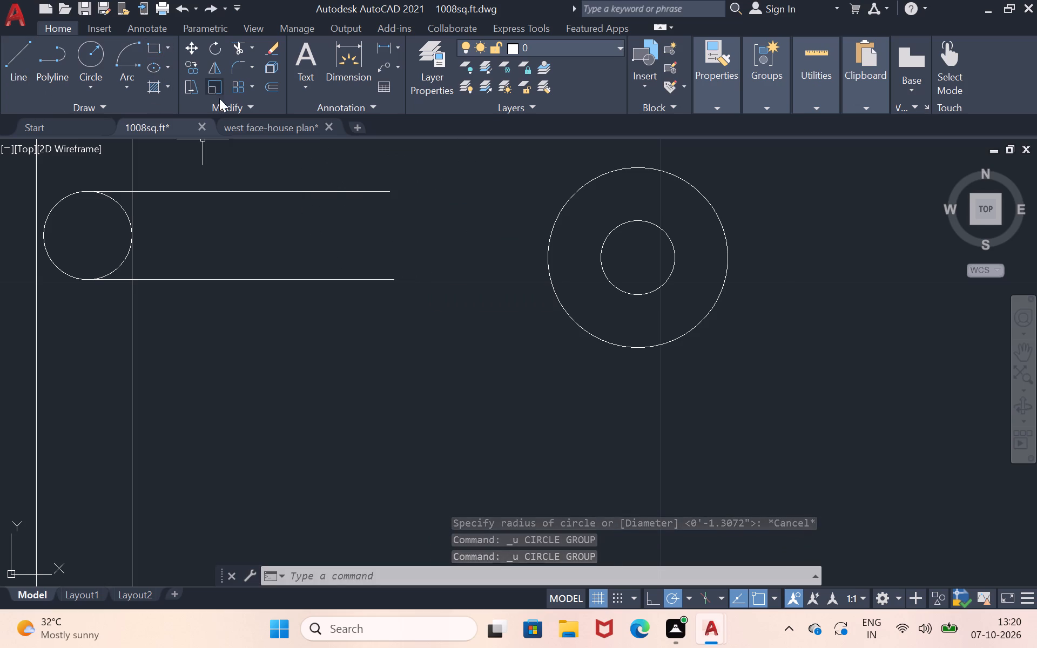
Offset the south spout line north and the north spout line south, using their spacing of about 1.31" as the distance.
click(266, 89)
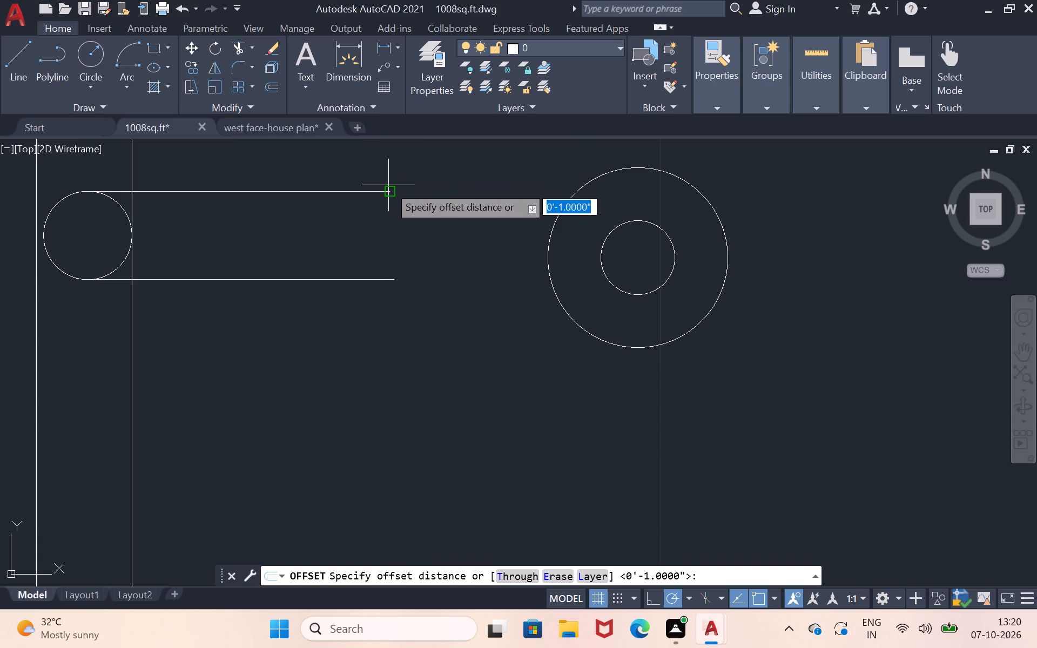
click(389, 187)
click(390, 276)
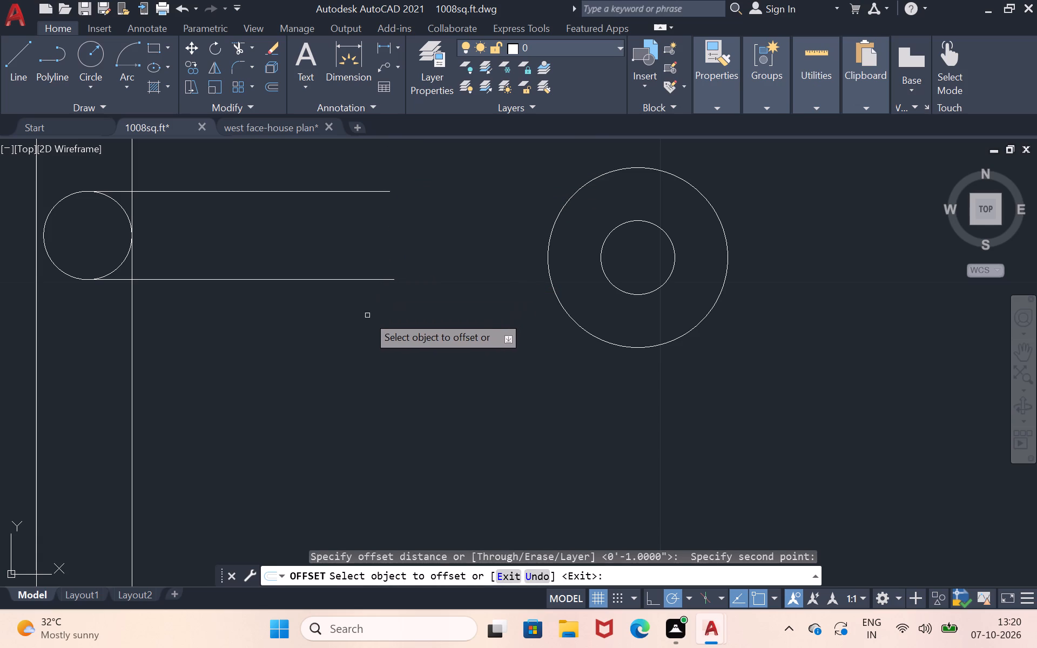
click(382, 282)
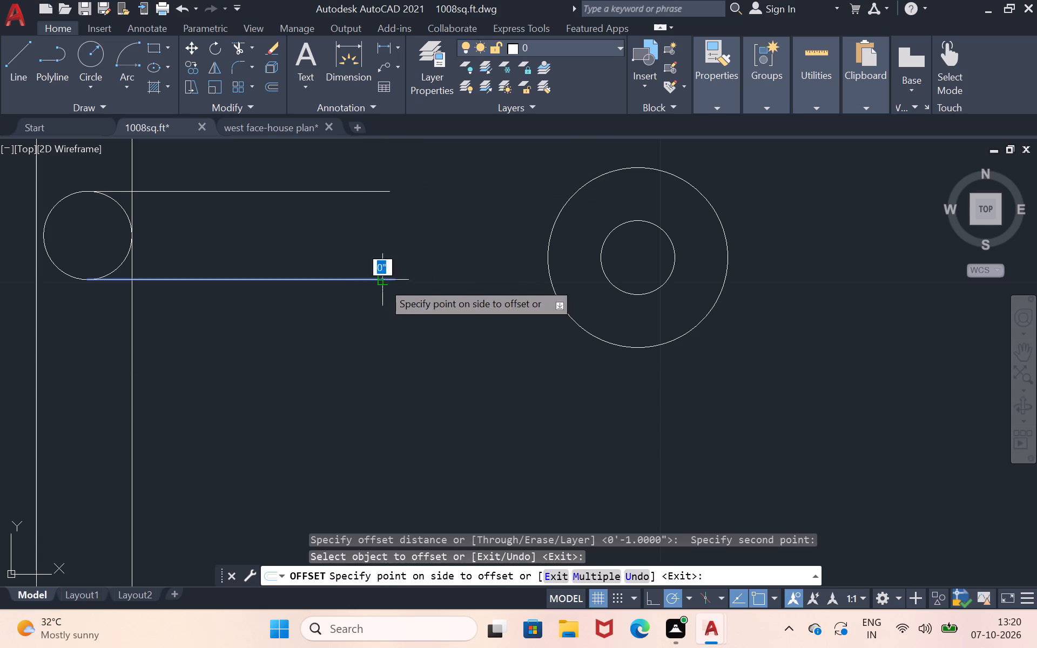
click(381, 195)
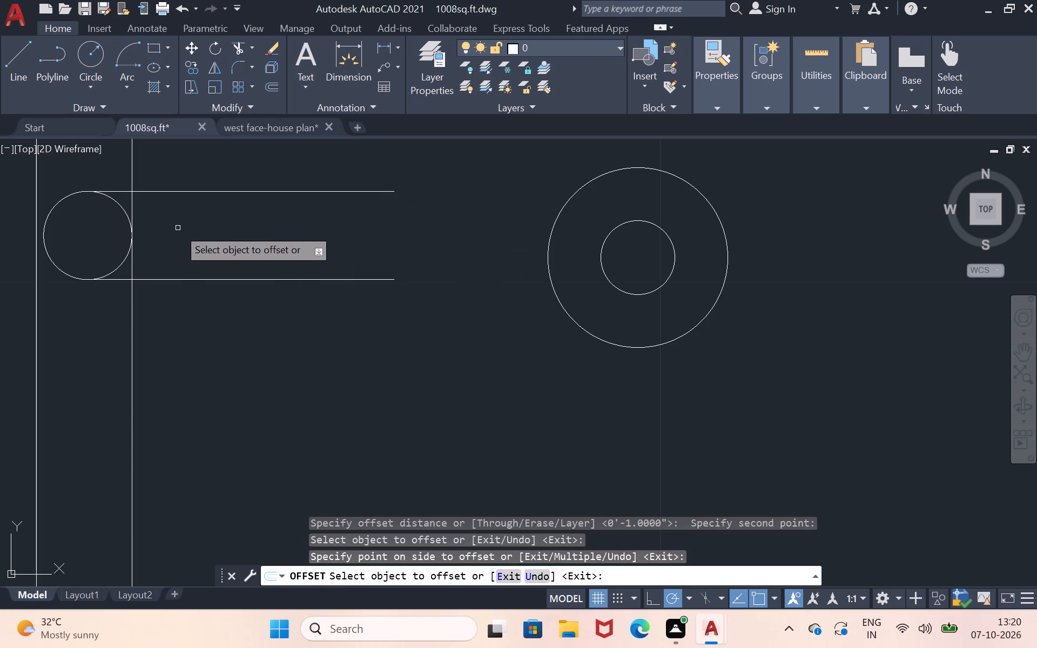
click(329, 195)
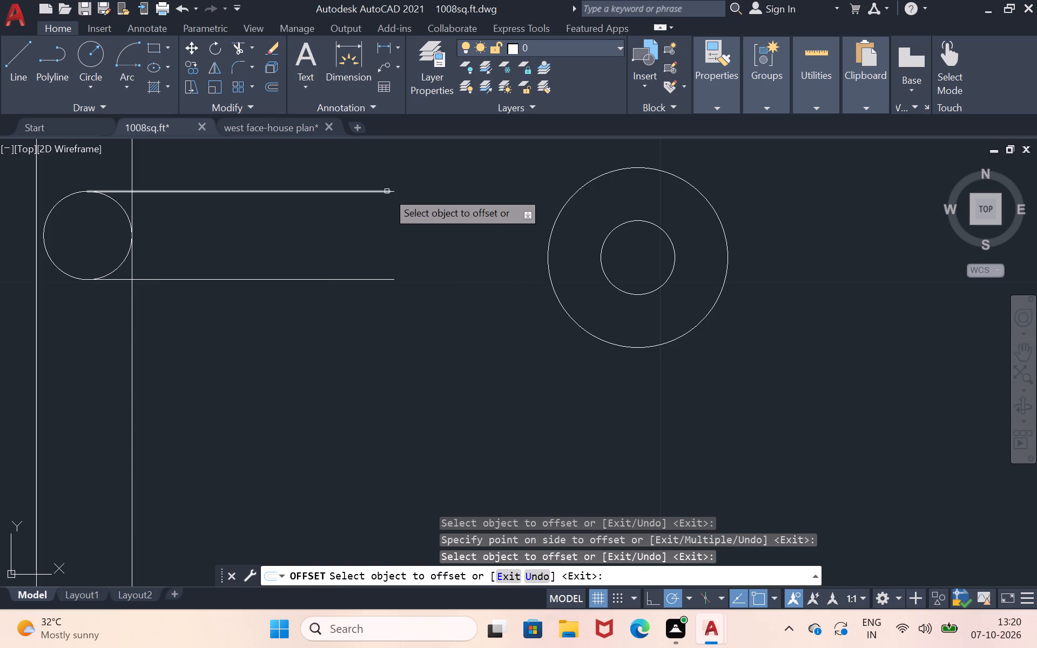
click(388, 192)
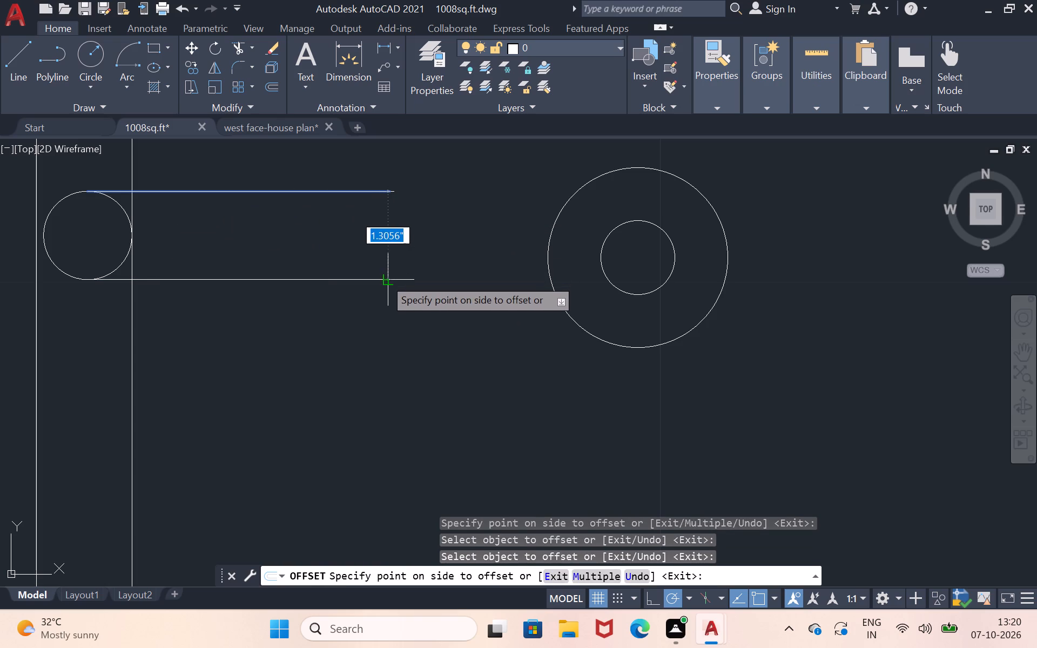
click(384, 278)
Fillet the north and south spout lines together at their east ends to close the spout with a rounded tip.
click(269, 84)
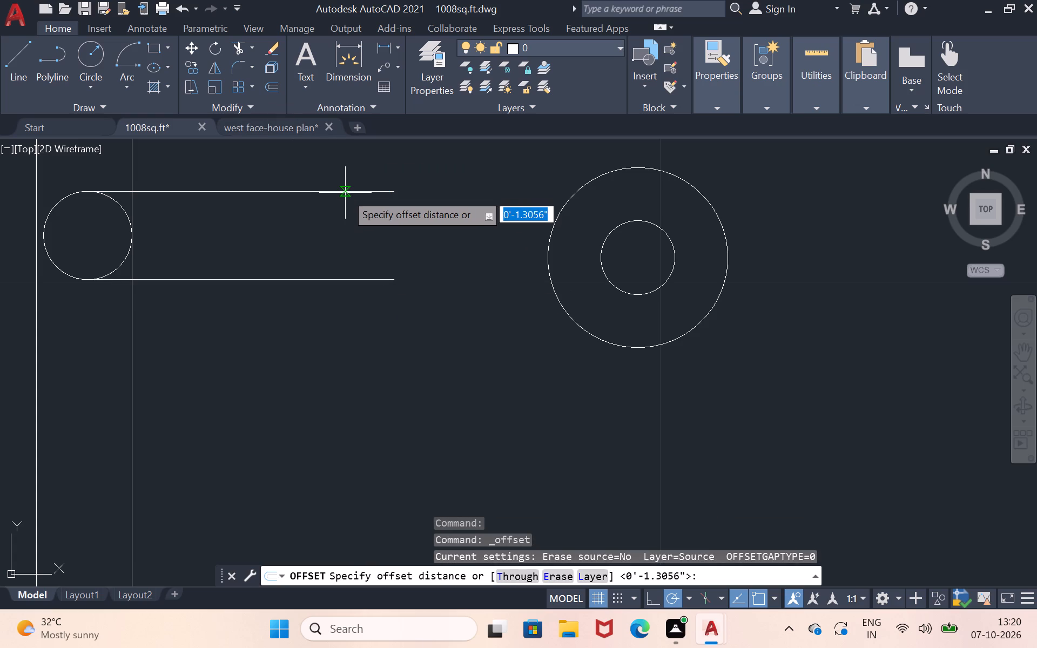
key(Escape)
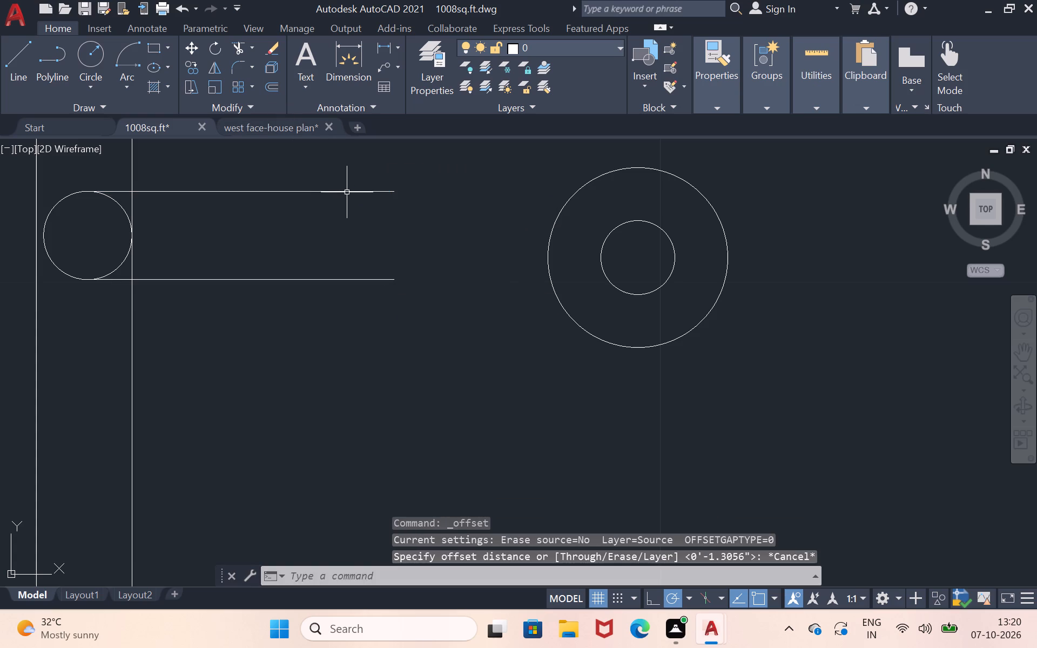
click(239, 62)
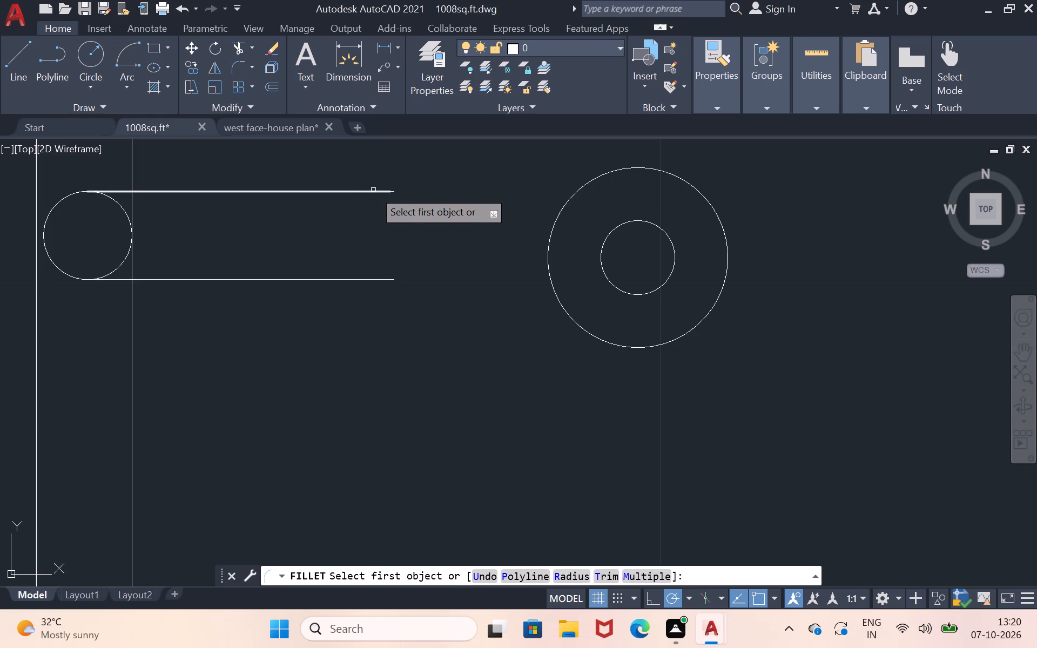
click(374, 190)
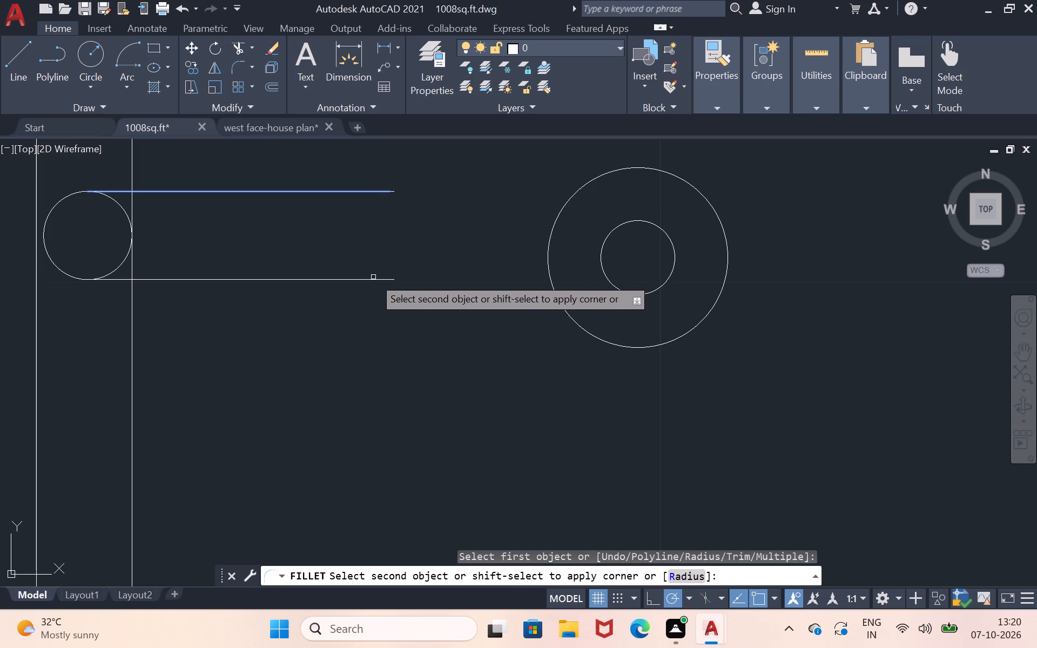
click(373, 280)
key(Return)
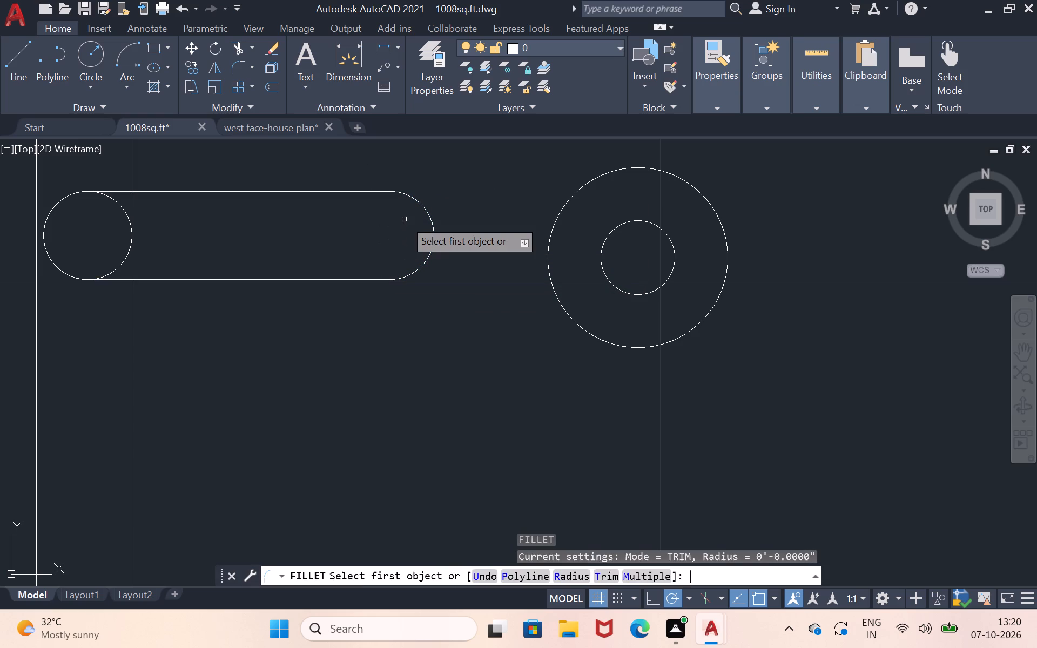
Trim away the faucet circle's east arc inside the spout, leaving a single rounded slot outline.
scroll(410, 219, down, 3)
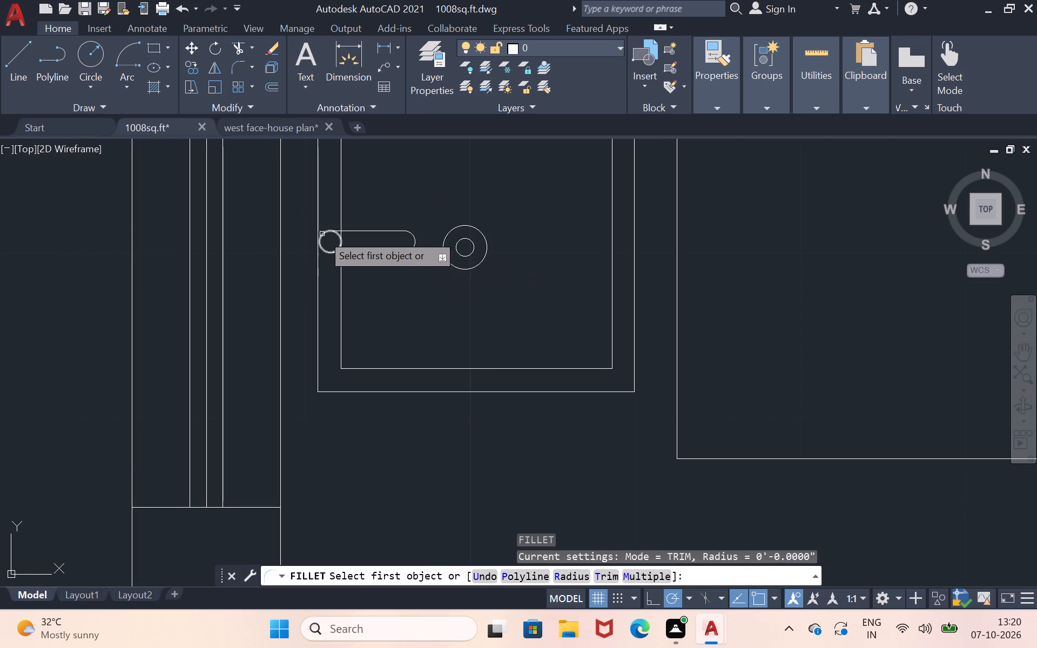
scroll(322, 234, up, 3)
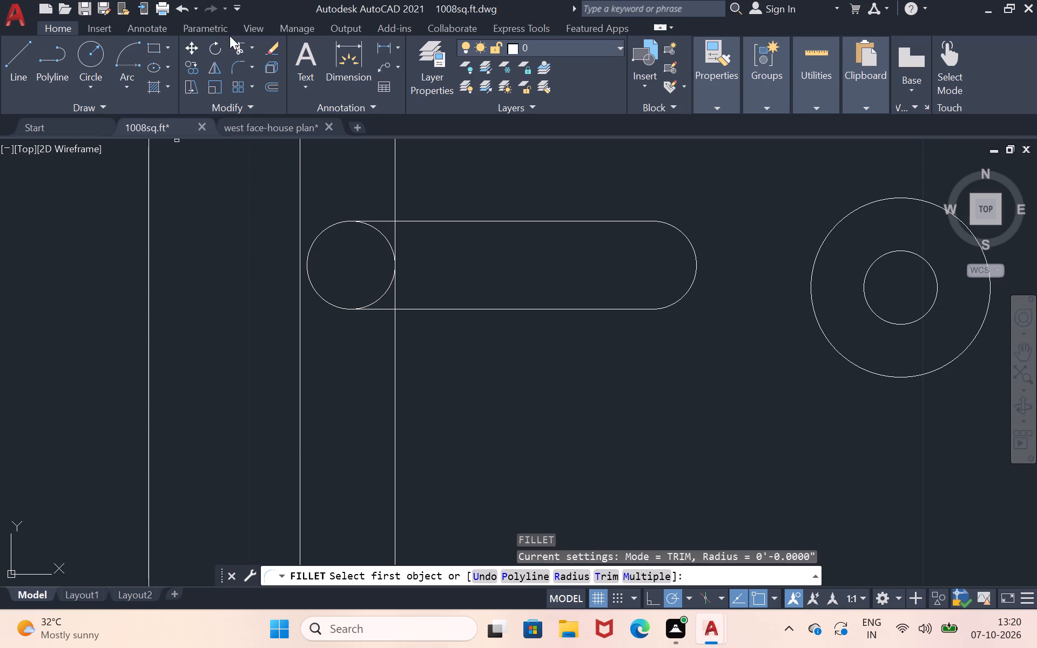
click(238, 42)
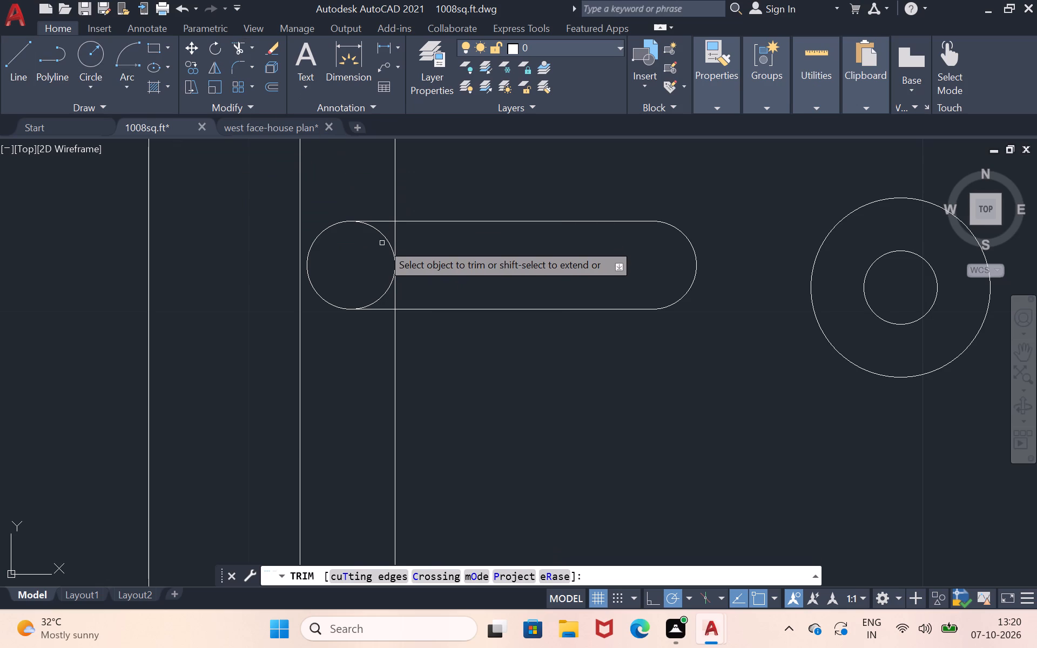
click(381, 235)
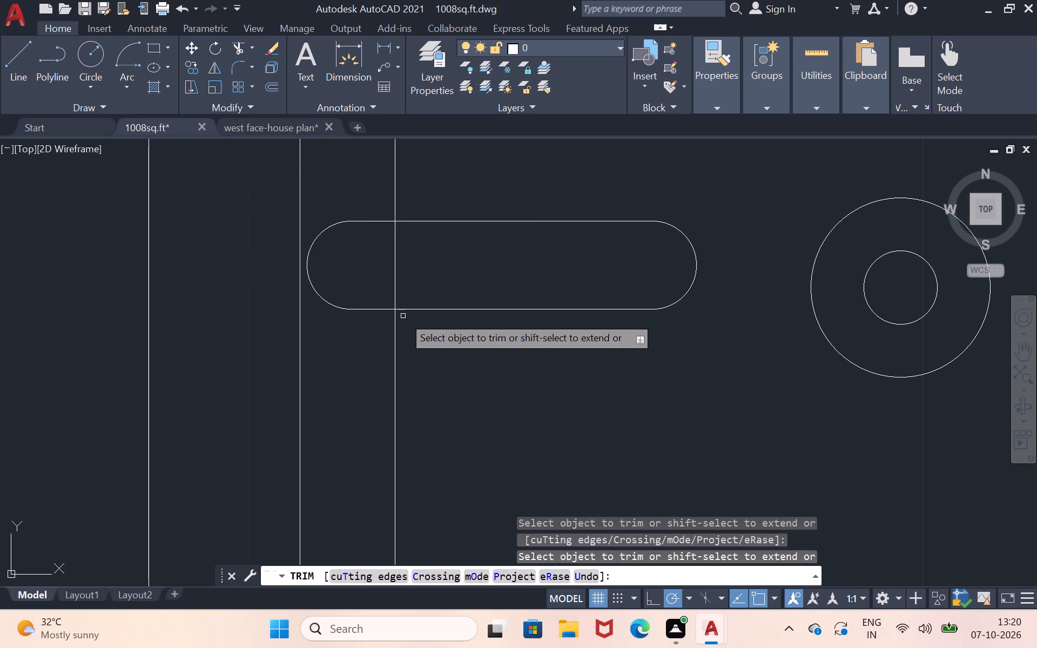
scroll(412, 330, down, 4)
scroll(542, 406, down, 2)
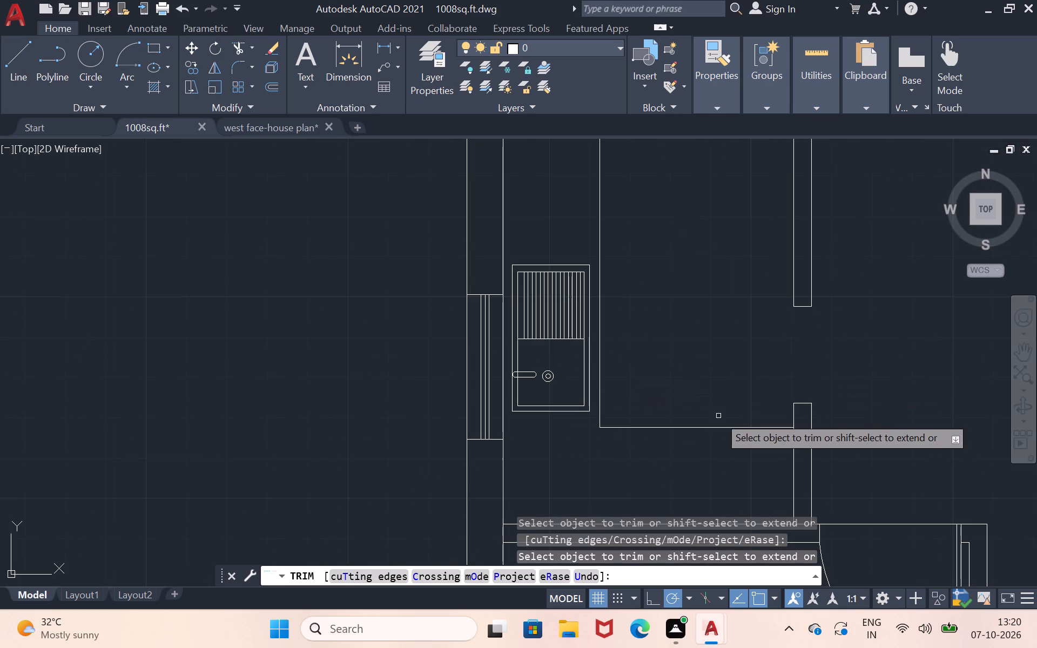
scroll(723, 383, down, 1)
scroll(720, 477, up, 2)
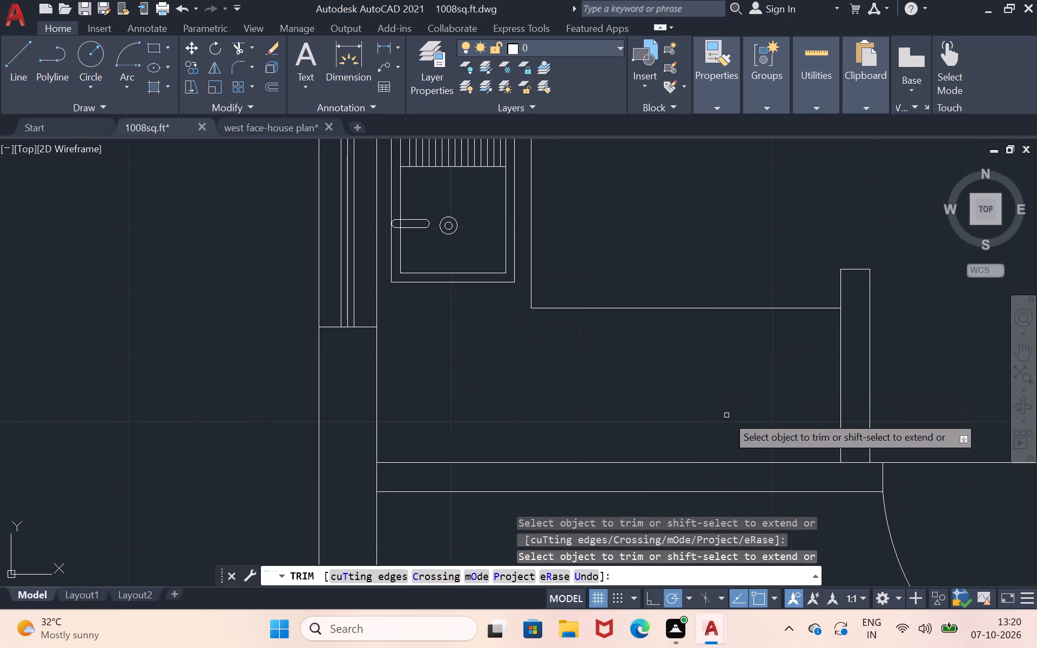
key(Return)
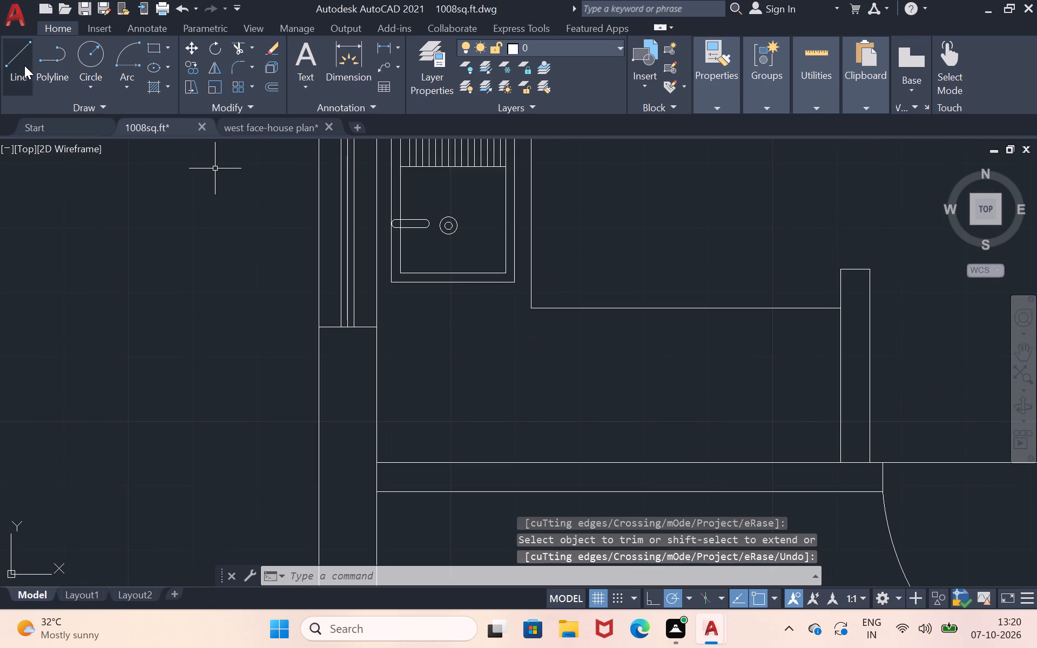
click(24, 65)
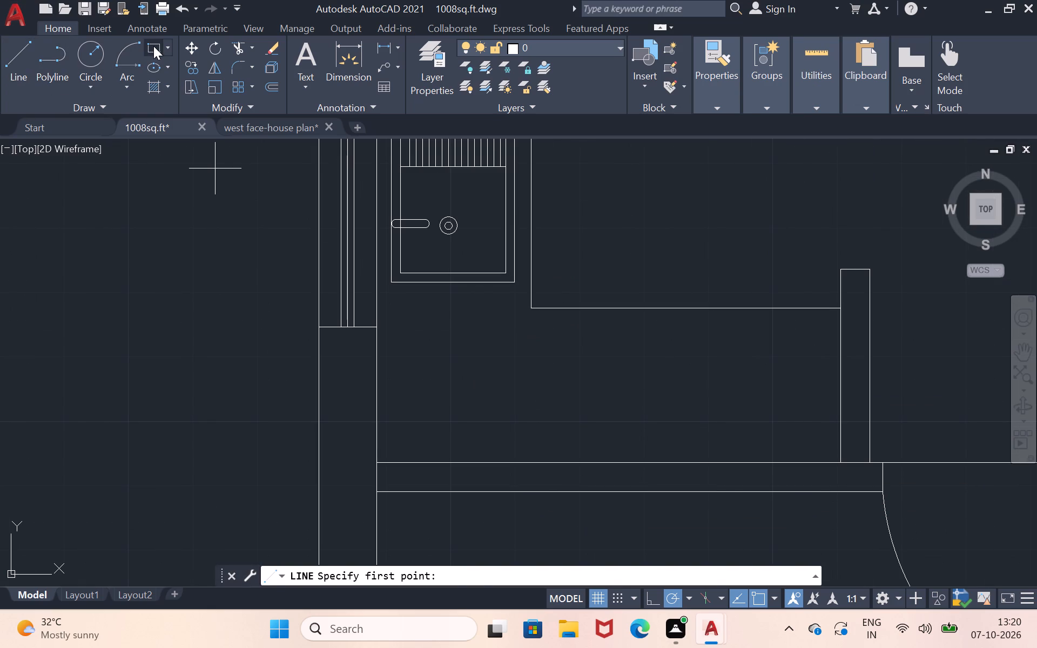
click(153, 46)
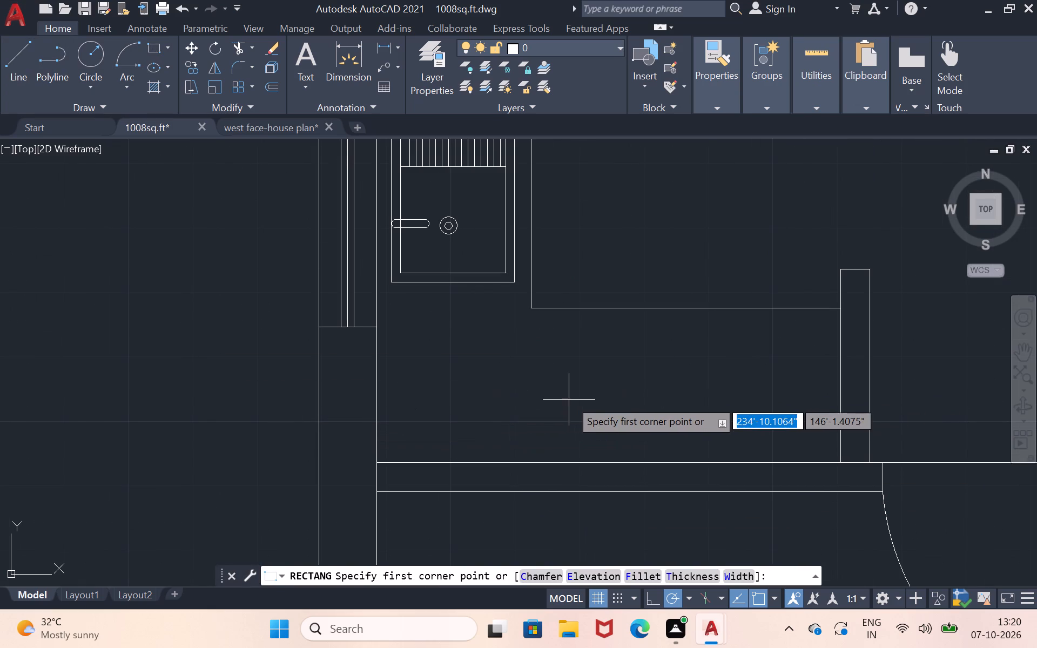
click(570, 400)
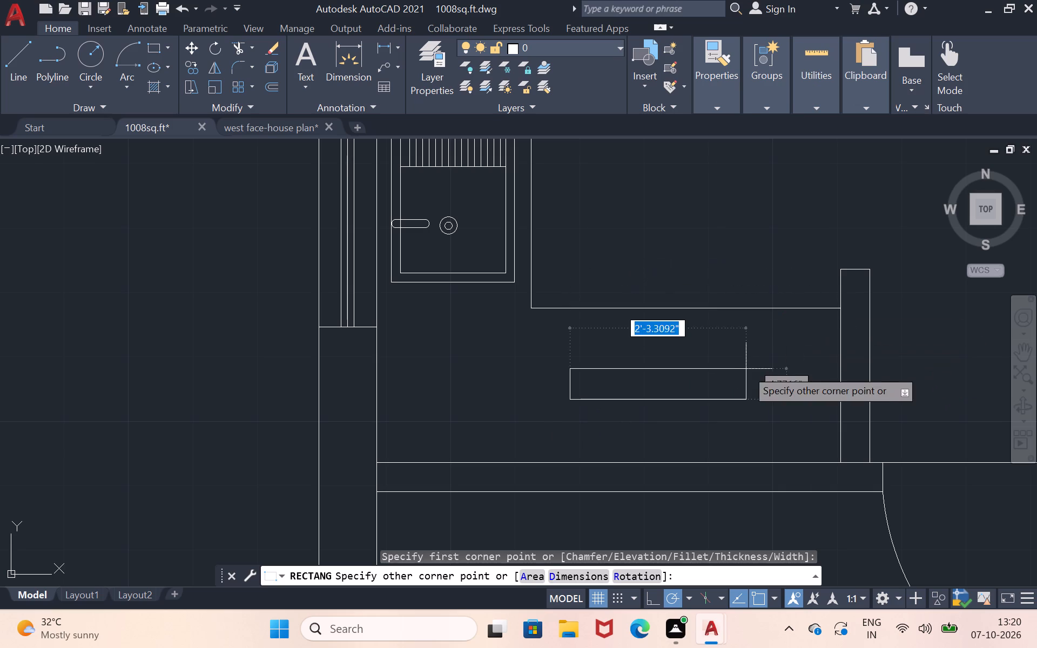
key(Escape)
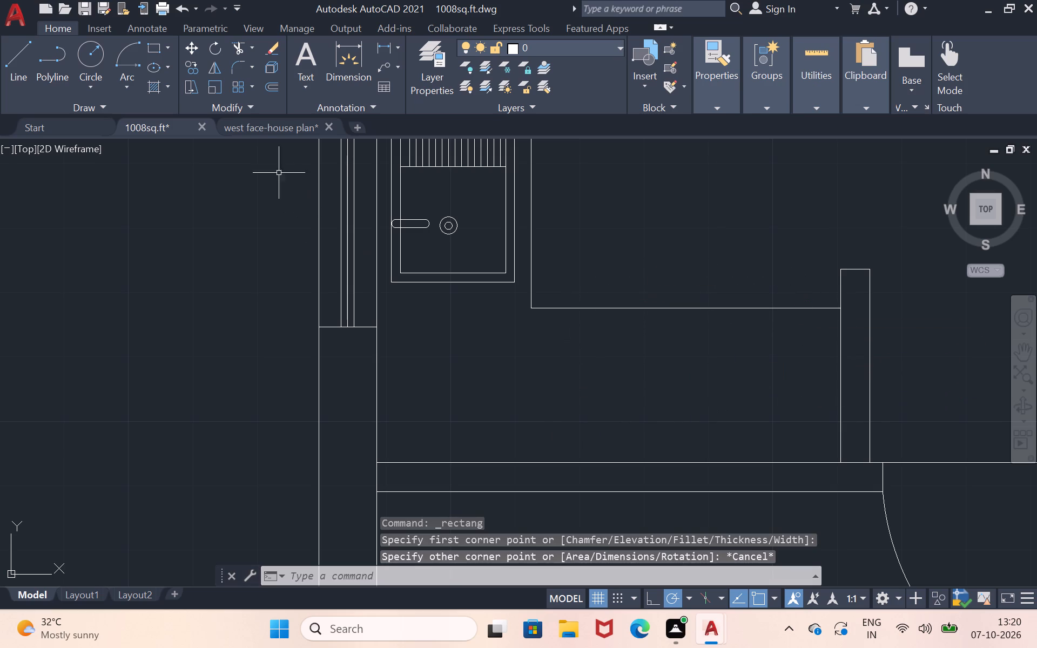
Draw a stove rectangle about 2'-11" by 1'-1" on the kitchen's south counter, between the counter edge and the south wall.
click(151, 52)
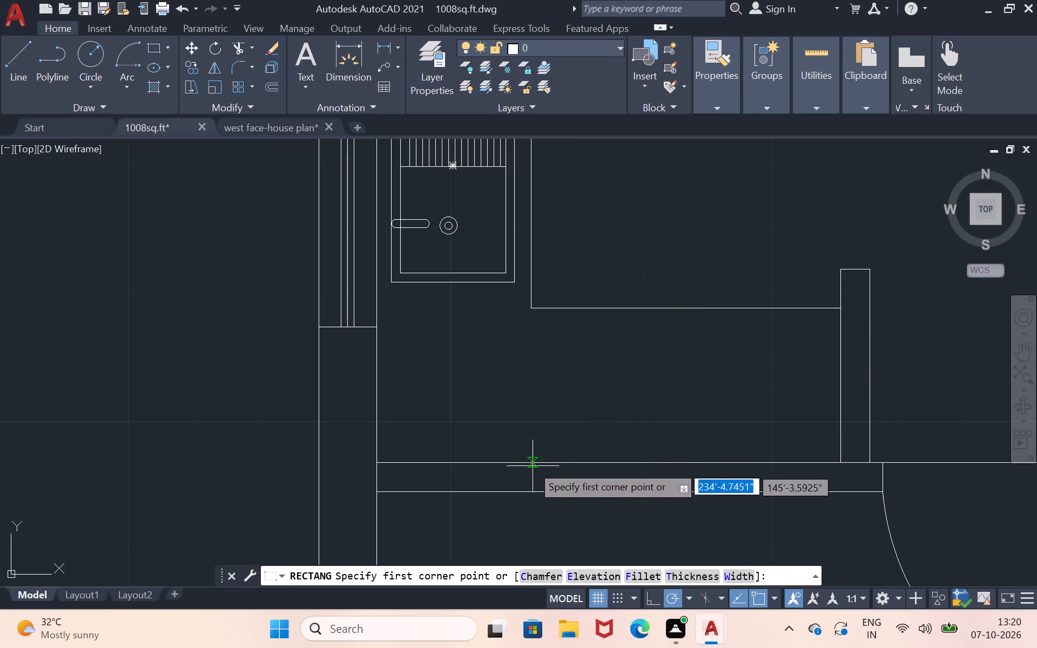
click(570, 448)
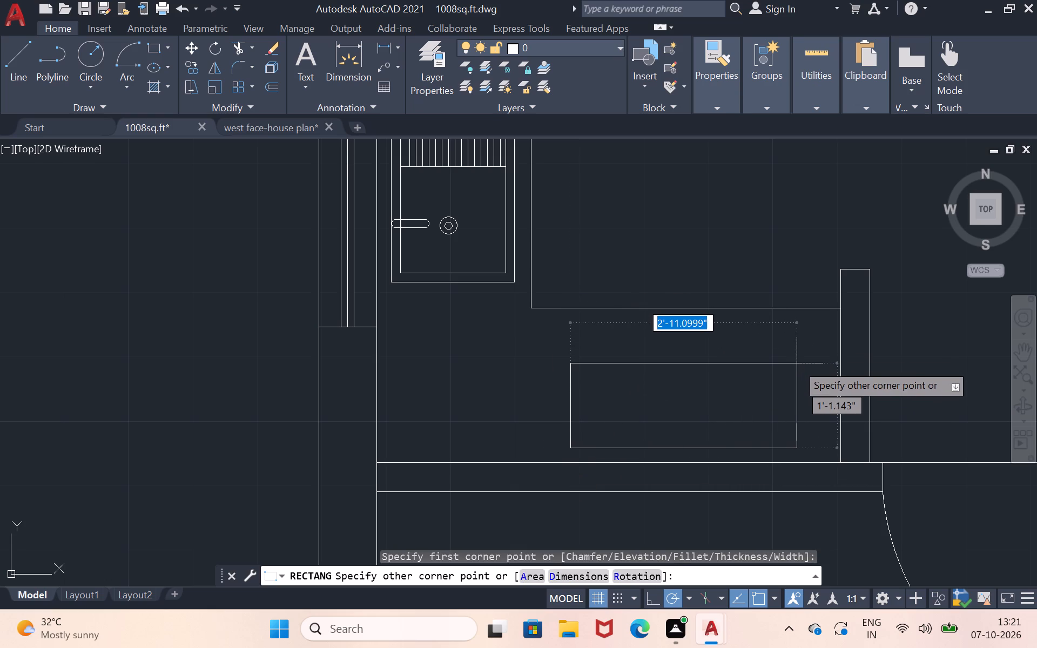
click(797, 363)
Move the stove rectangle slightly straight north to sit more centrally on the south counter.
scroll(652, 278, up, 1)
scroll(652, 278, down, 6)
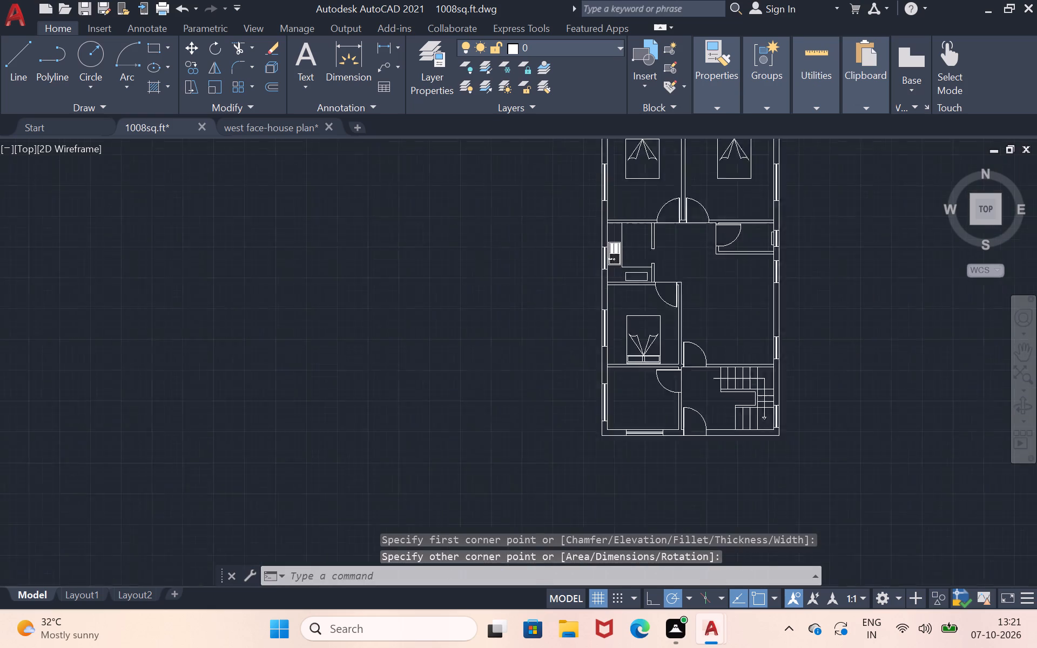
scroll(628, 260, down, 1)
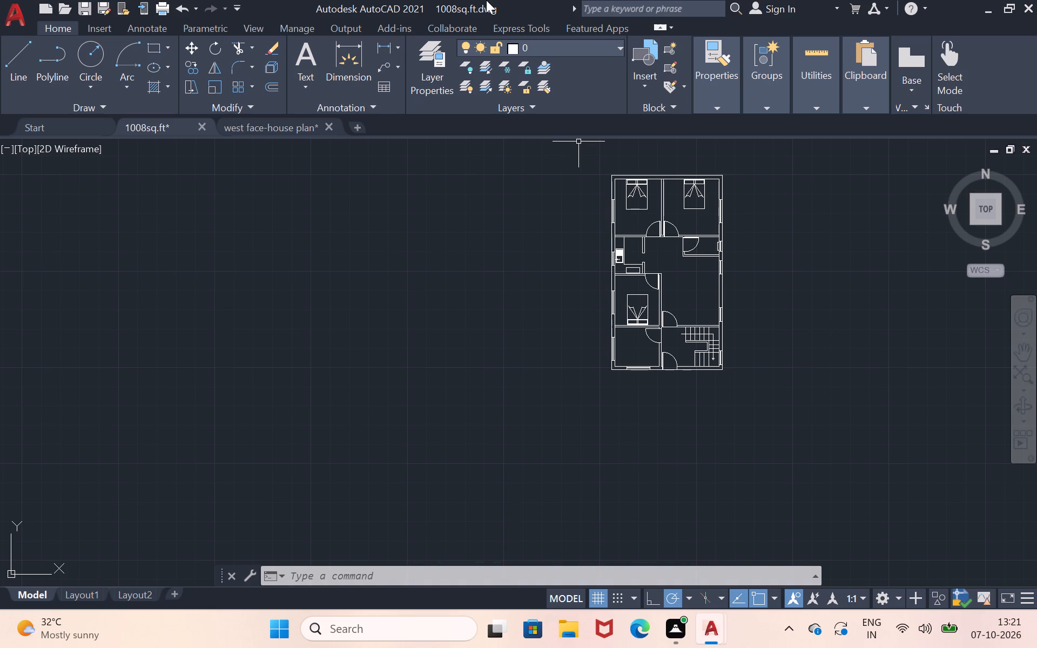
scroll(668, 242, up, 1)
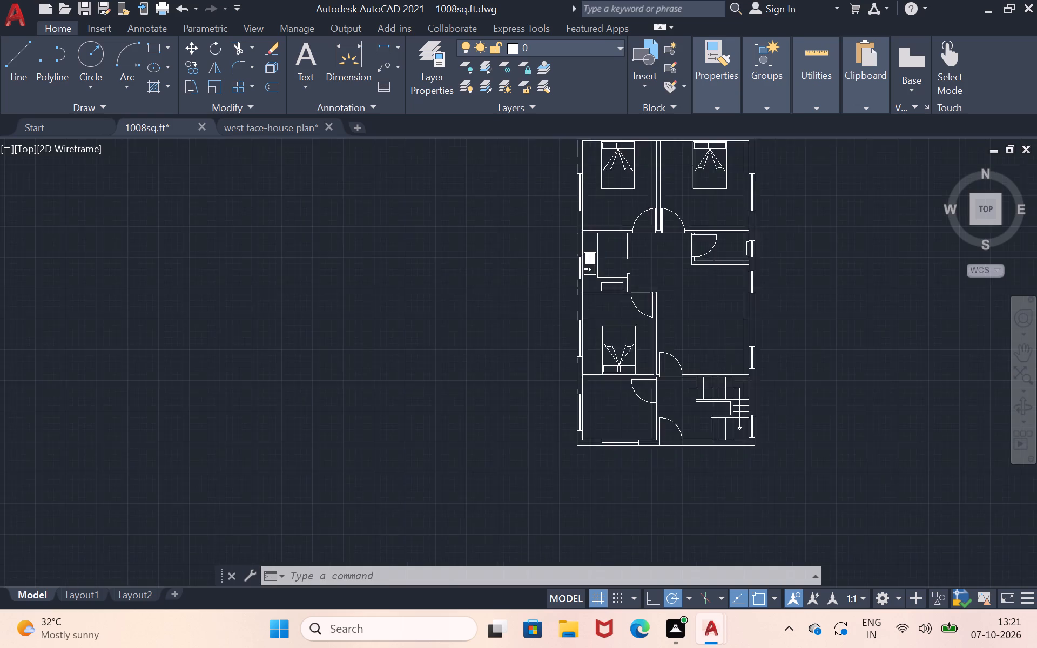
scroll(668, 242, up, 2)
scroll(595, 291, up, 1)
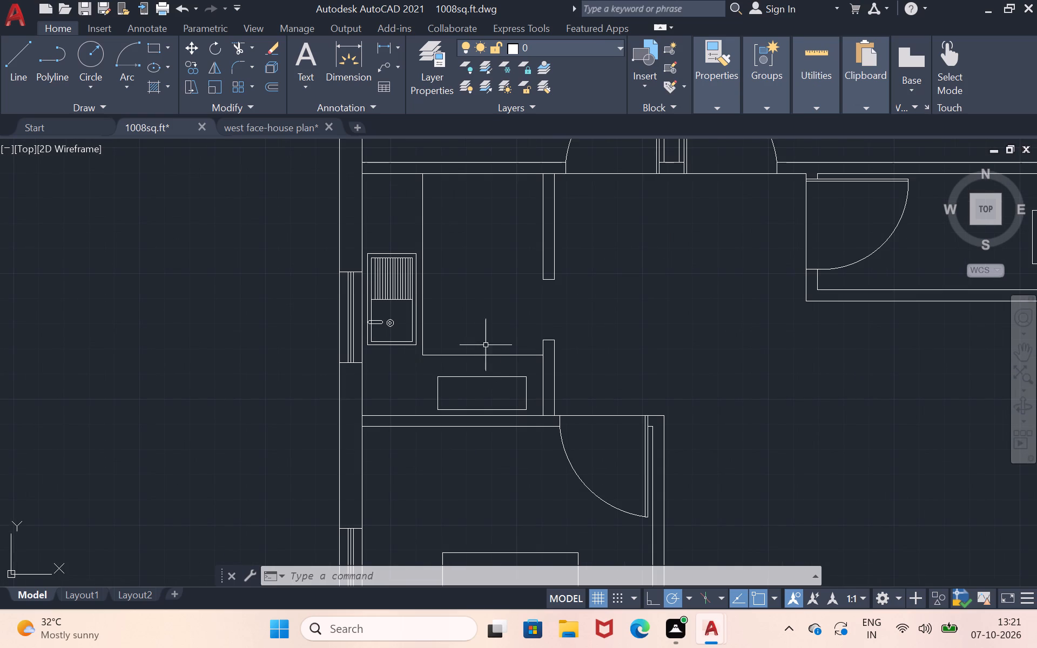
scroll(495, 411, up, 1)
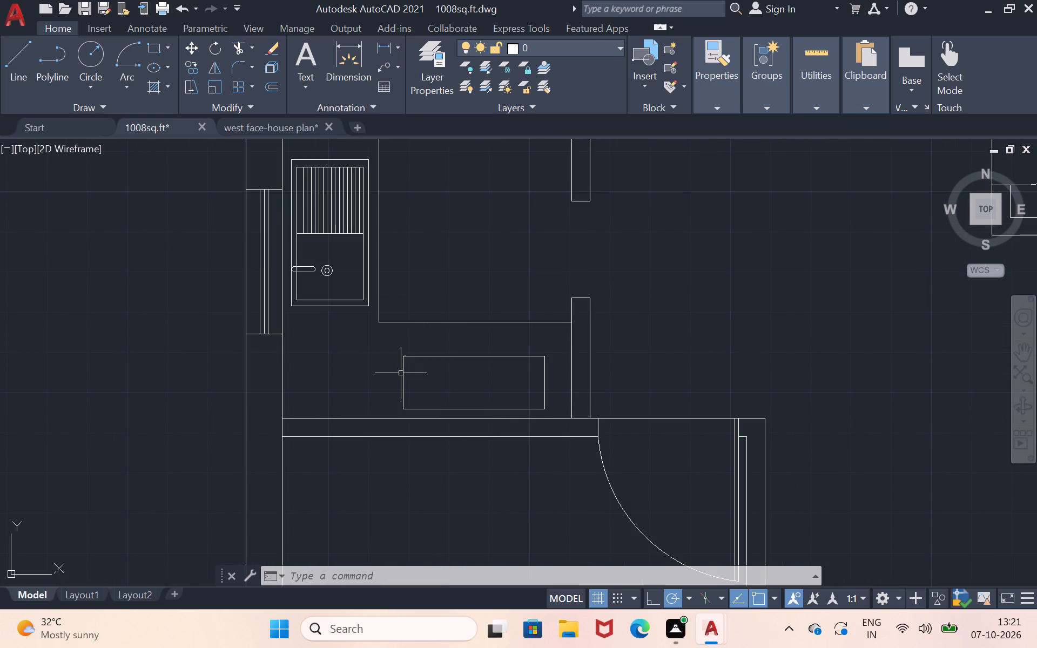
click(402, 368)
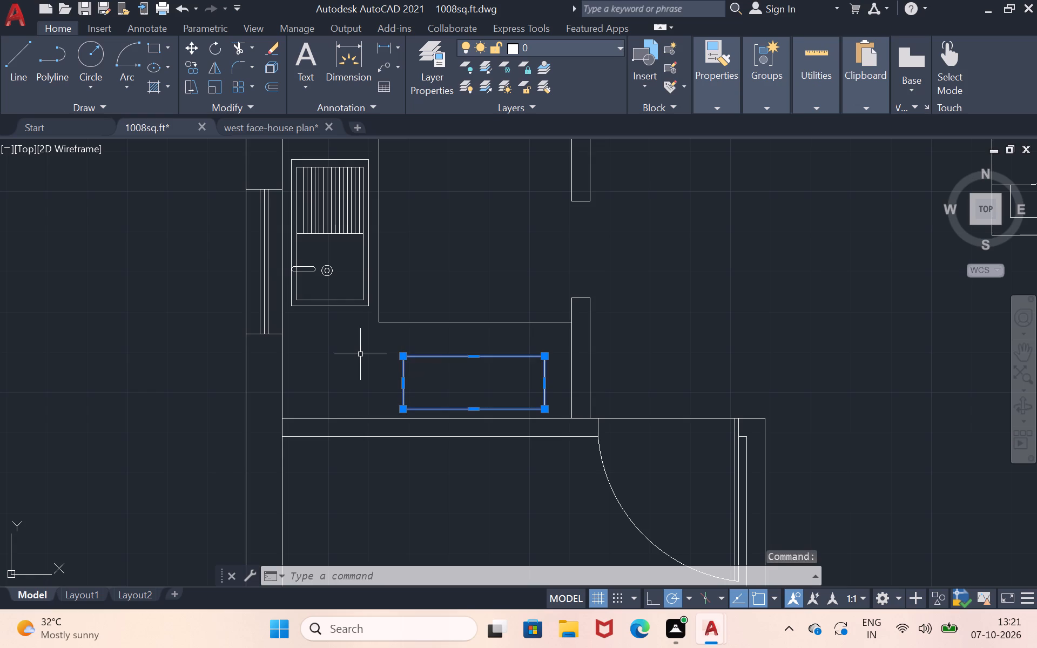
key(m)
key(Return)
drag(360, 354, 360, 349)
click(360, 342)
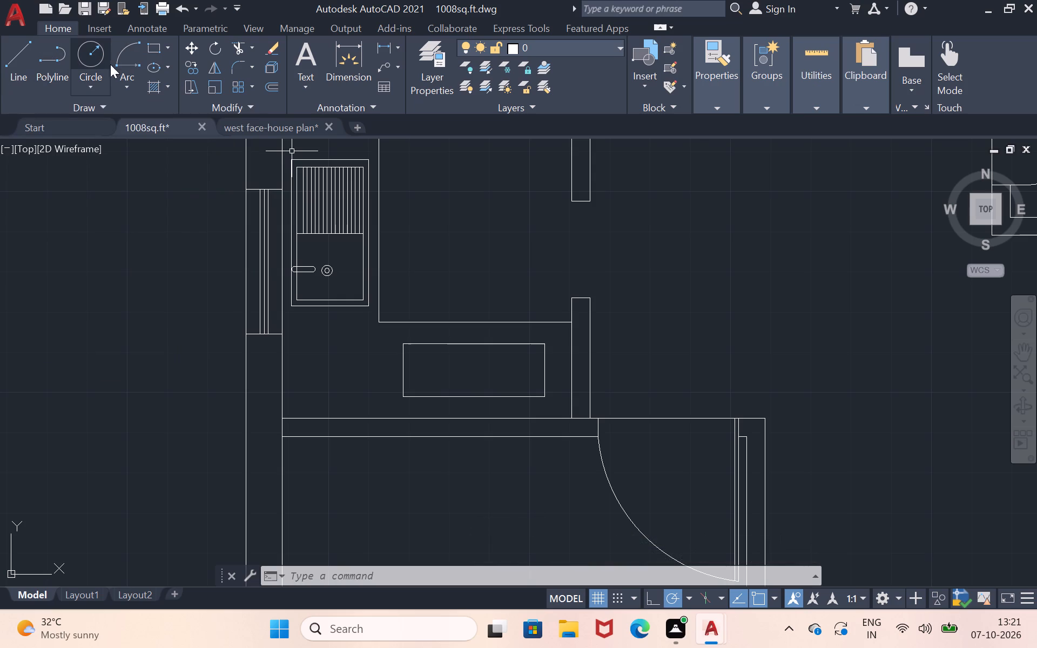
Draw two concentric burner circles with radii of about 1.85" and 0.77" in the east part of the stove rectangle.
click(84, 64)
scroll(479, 380, up, 2)
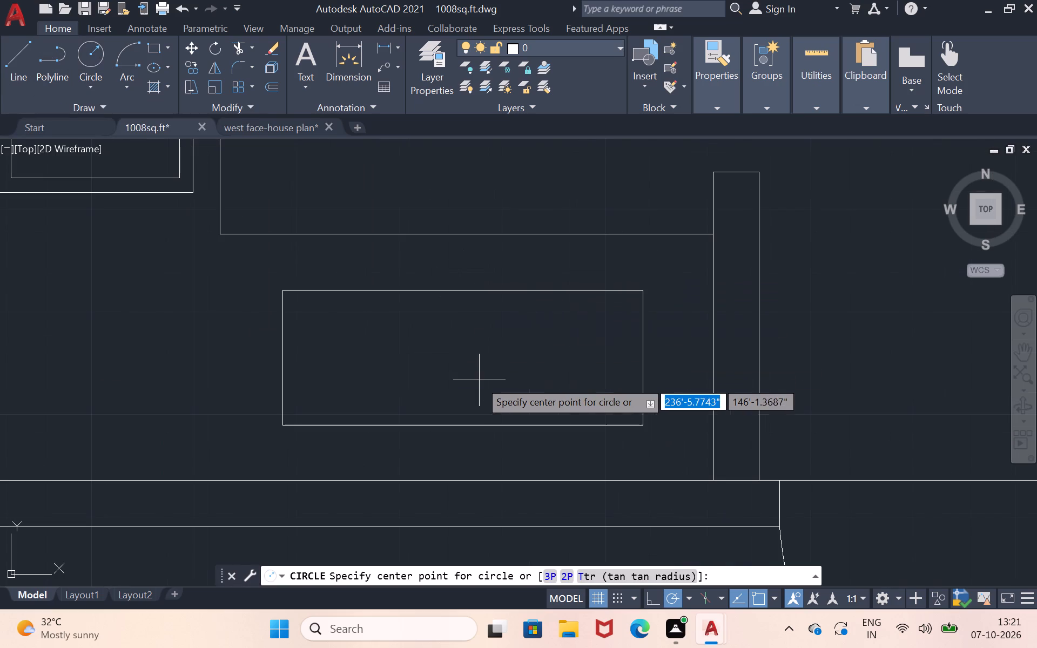
click(558, 352)
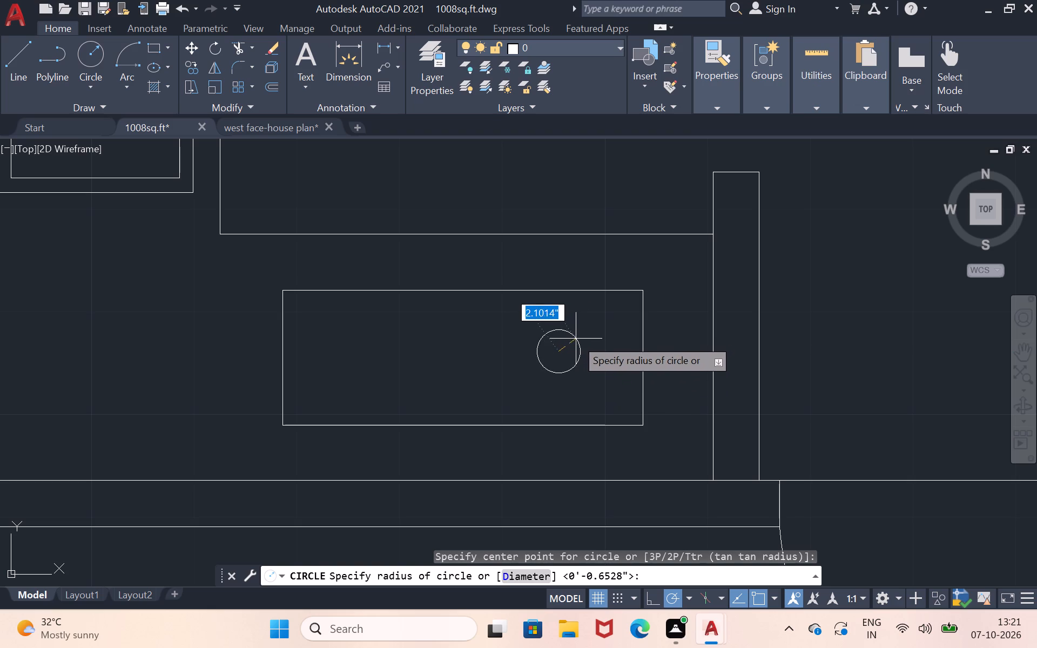
click(574, 341)
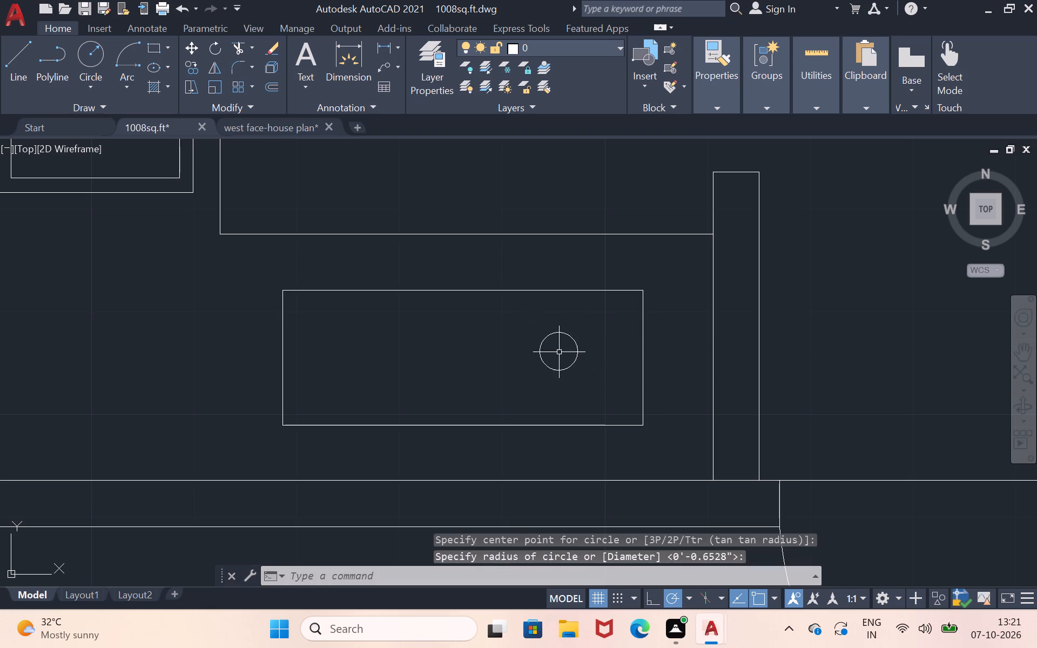
click(87, 50)
scroll(533, 316, up, 2)
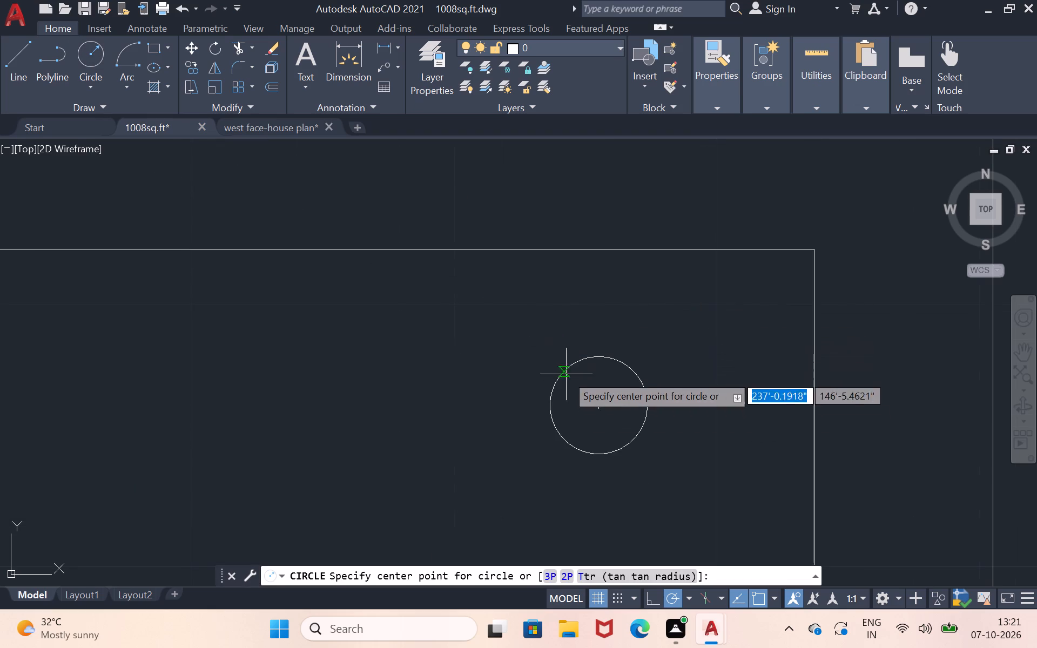
click(595, 410)
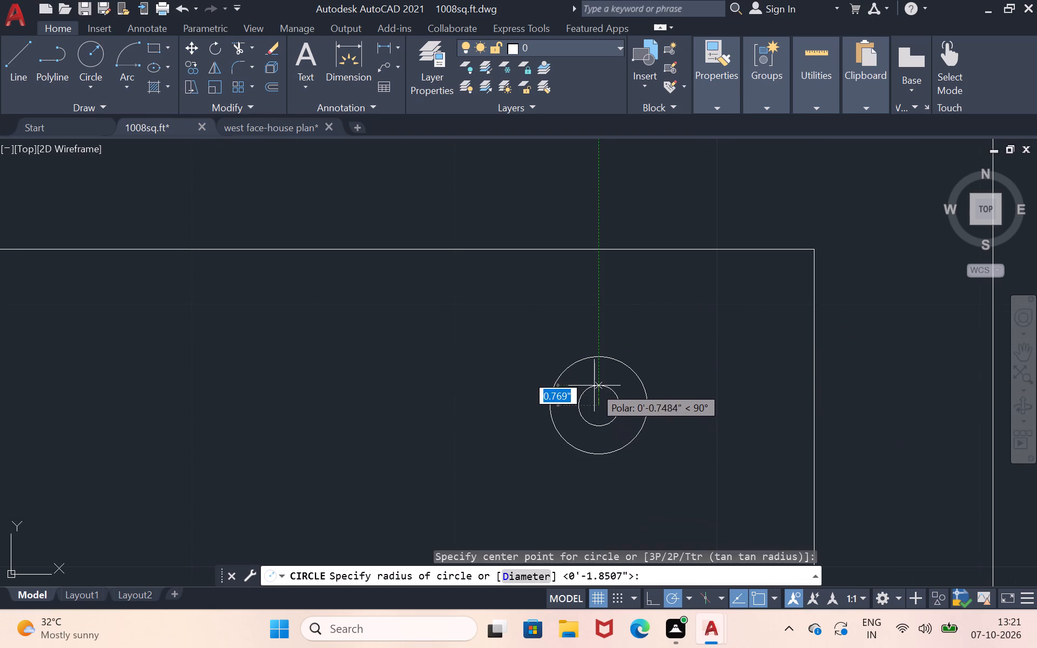
click(594, 384)
Draw a vertical and a horizontal line through the burner's center, each spanning the full diameter of the outer circle.
scroll(595, 384, down, 3)
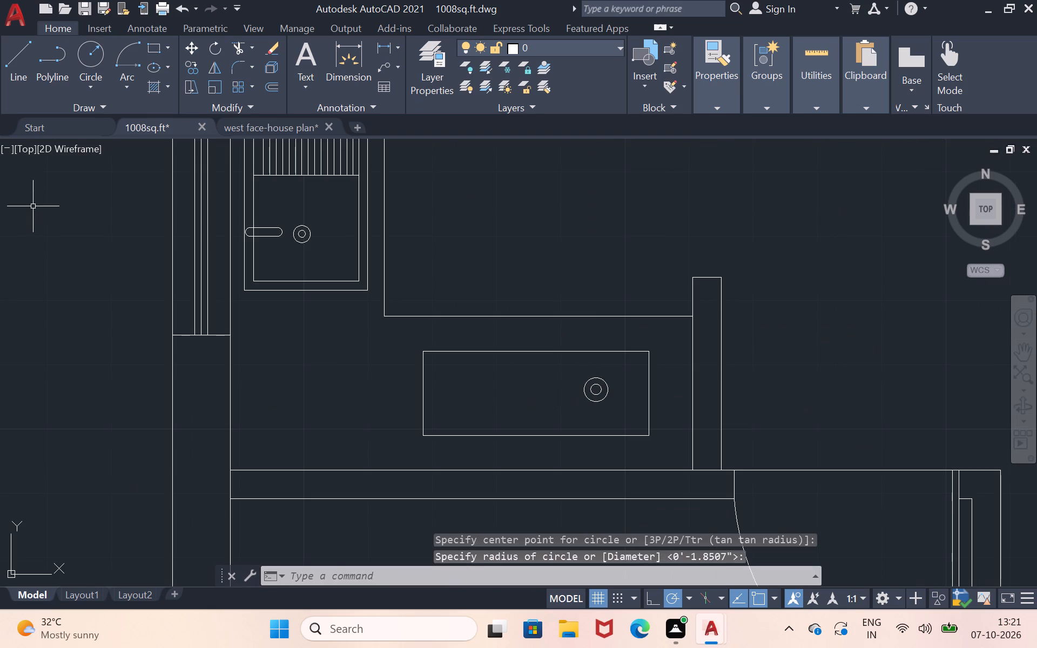
scroll(51, 205, up, 2)
click(22, 65)
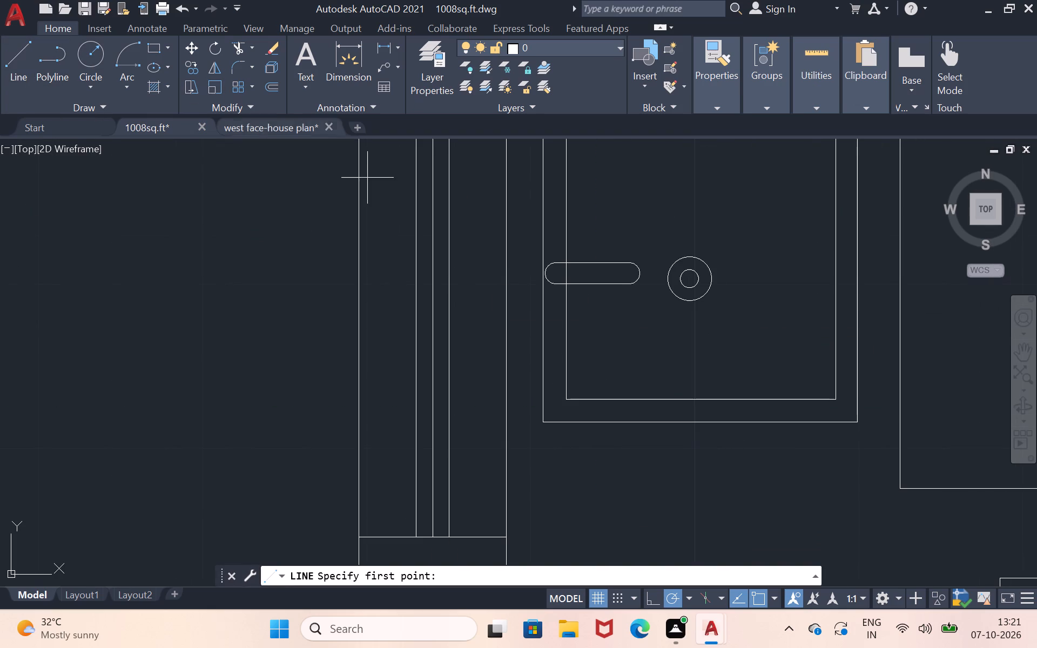
scroll(540, 318, down, 2)
scroll(910, 484, up, 2)
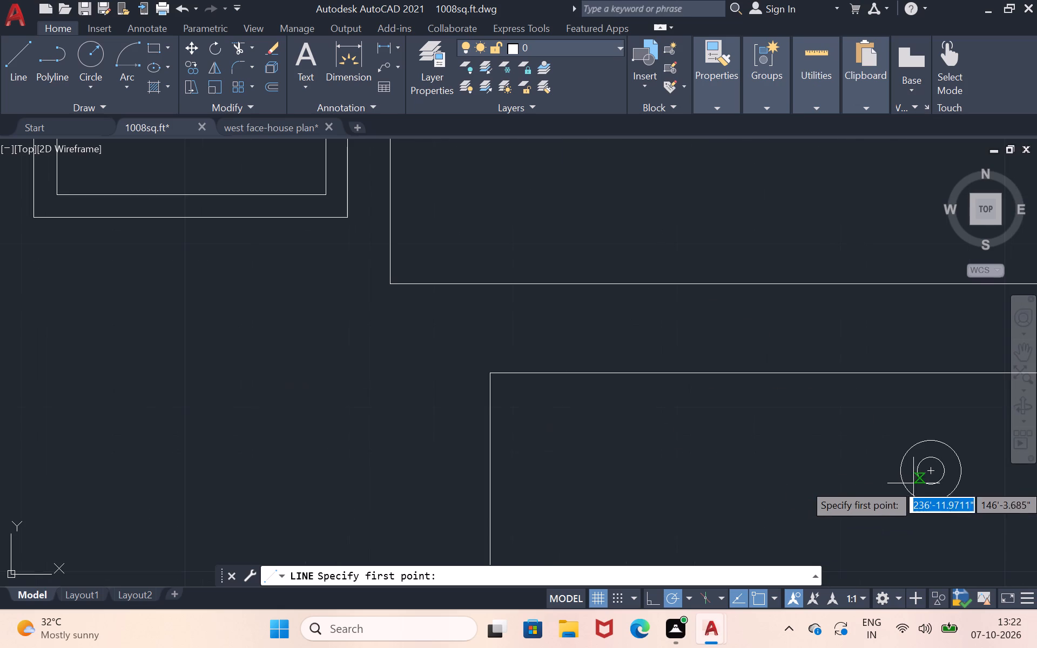
click(932, 504)
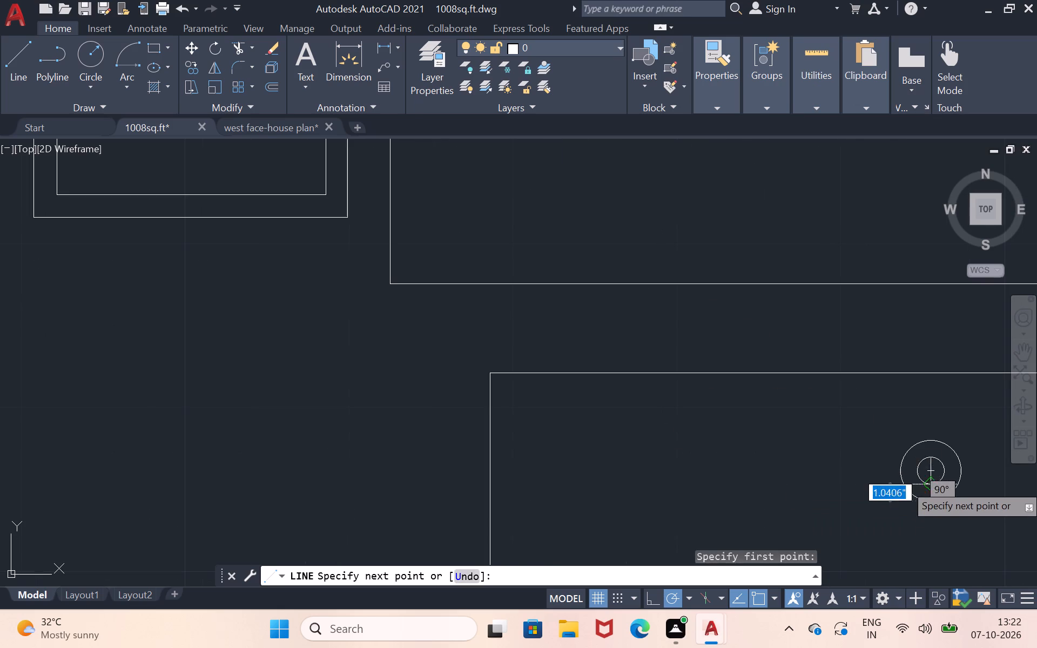
click(927, 444)
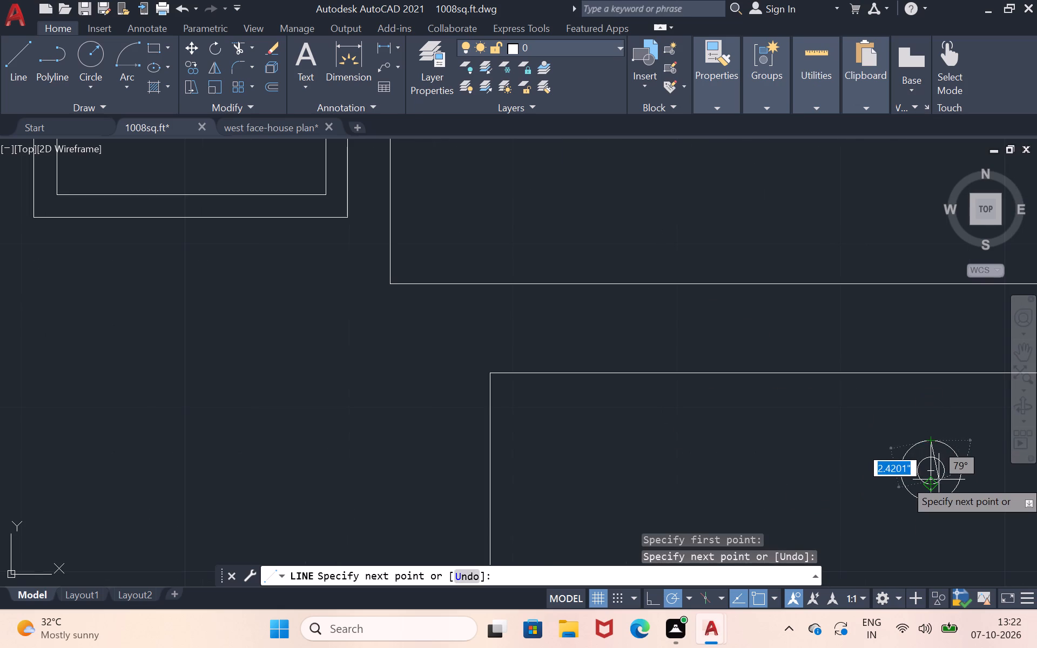
key(Return)
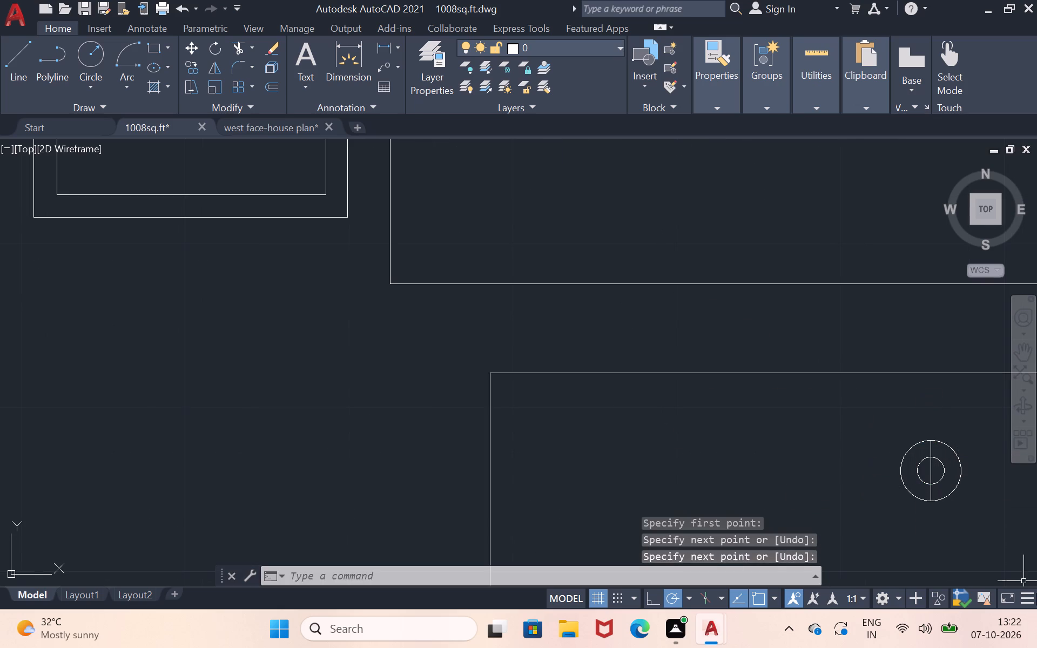
click(9, 67)
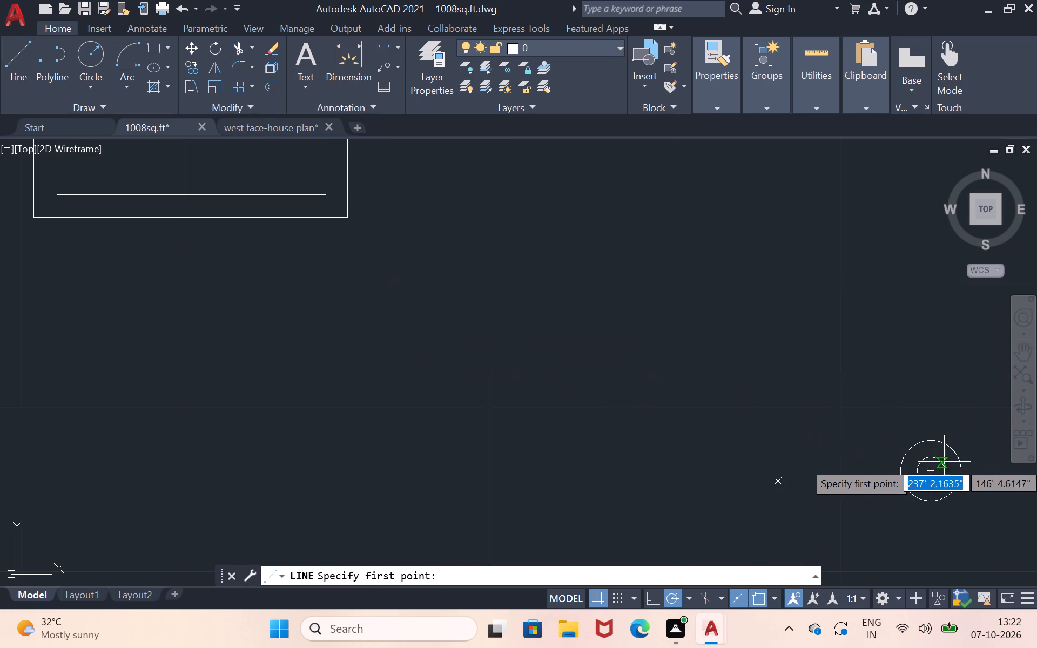
click(962, 470)
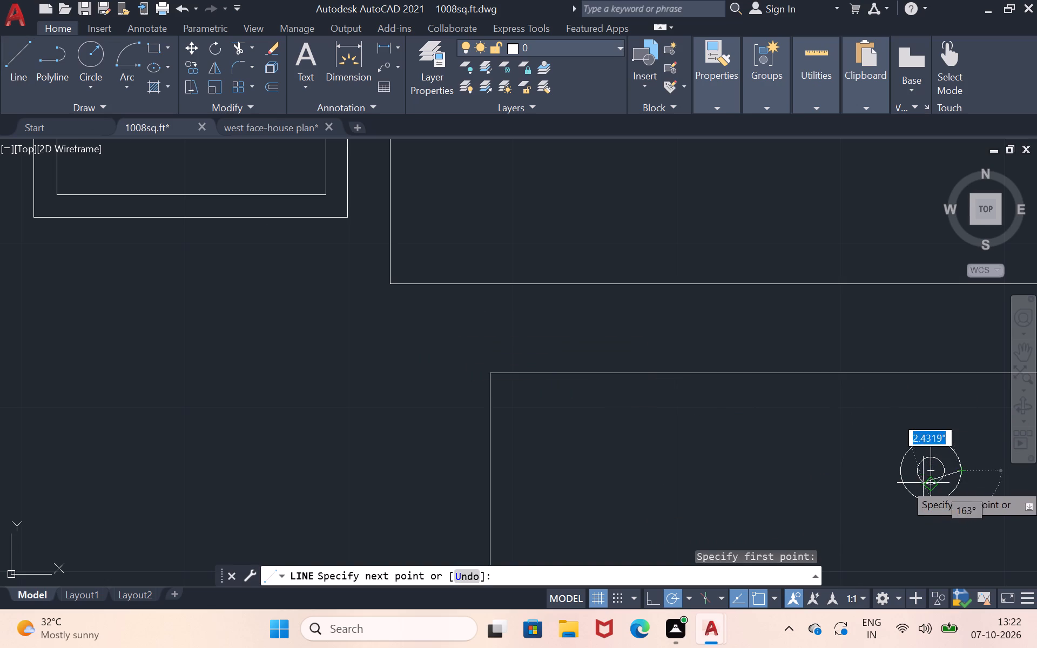
click(899, 471)
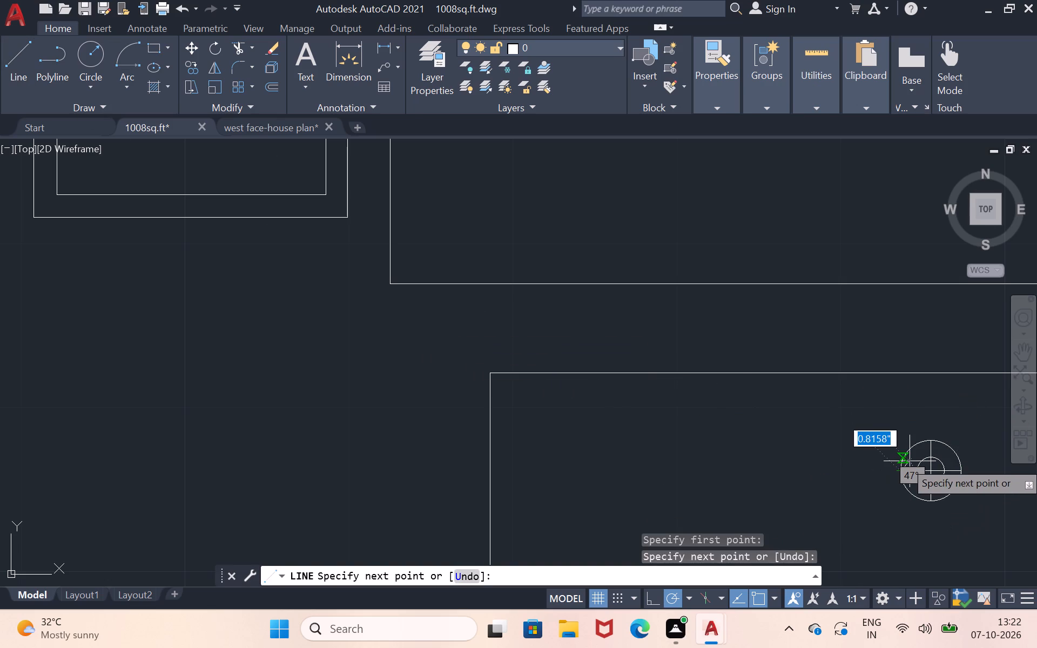
key(Return)
Copy the crossed burner twice straight west inside the stove rectangle, making an evenly spaced row of three burners.
scroll(926, 451, down, 1)
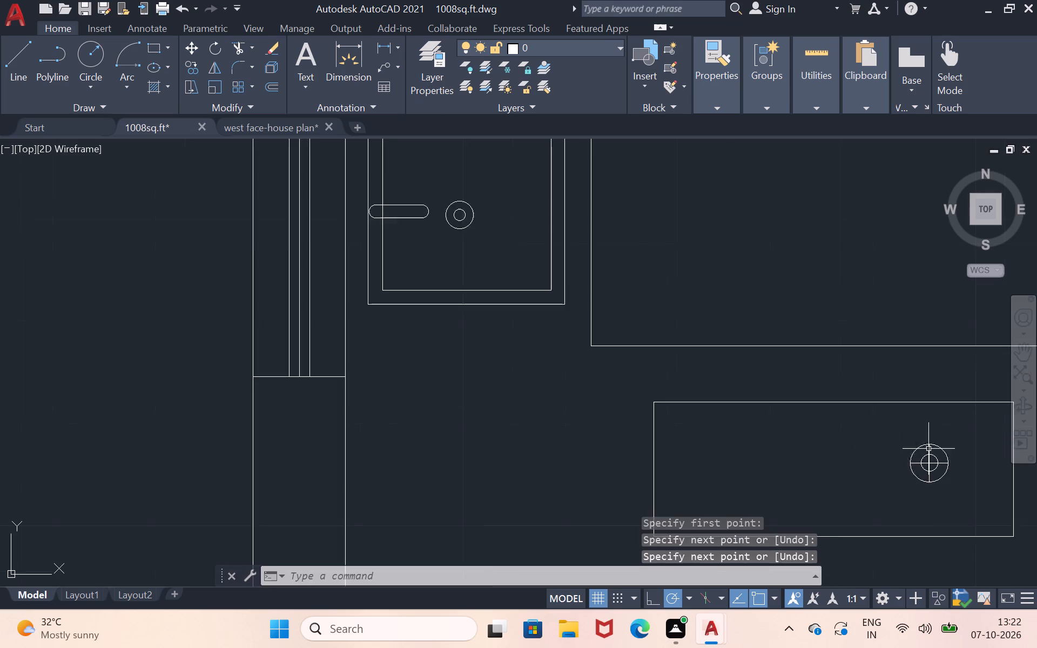
scroll(928, 449, down, 1)
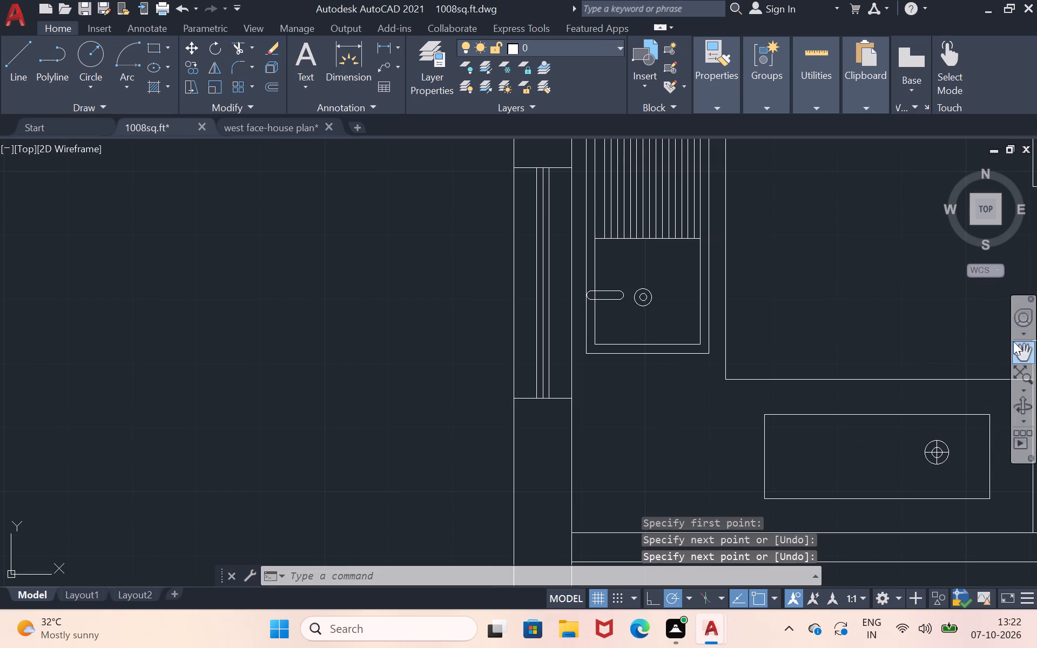
click(1020, 356)
drag(972, 442, 748, 397)
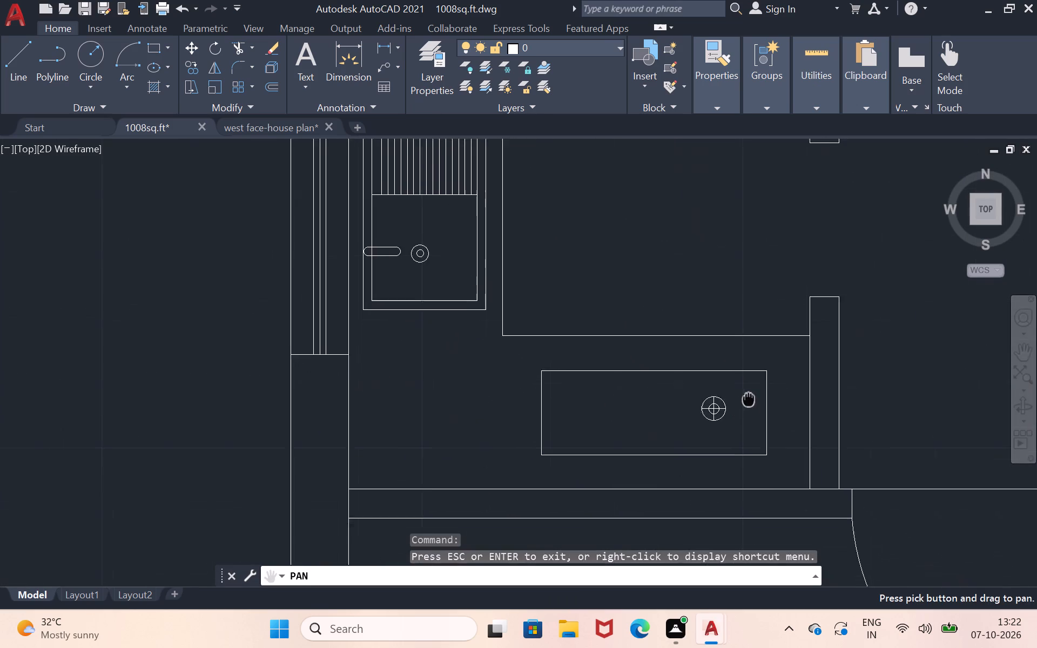
drag(748, 397, 738, 380)
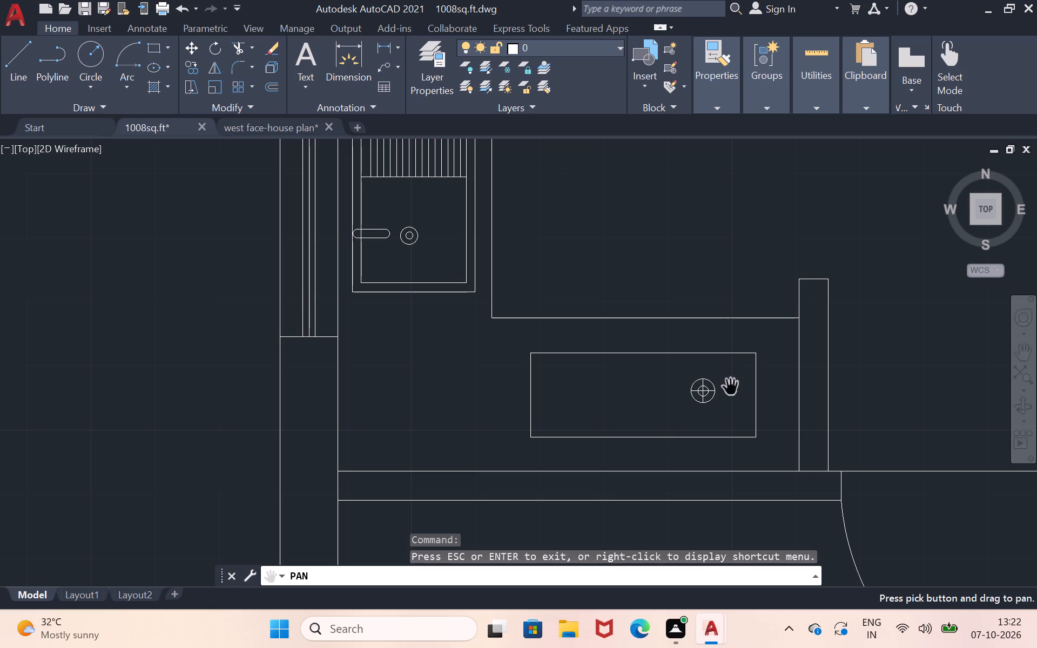
key(Return)
drag(726, 371, 695, 422)
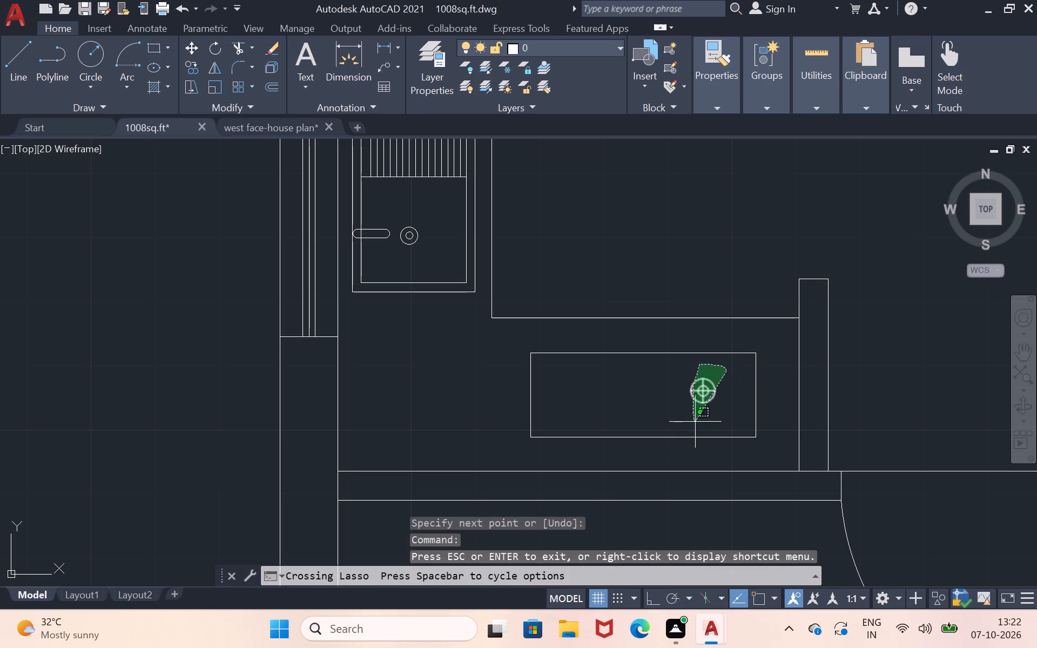
drag(695, 422, 707, 416)
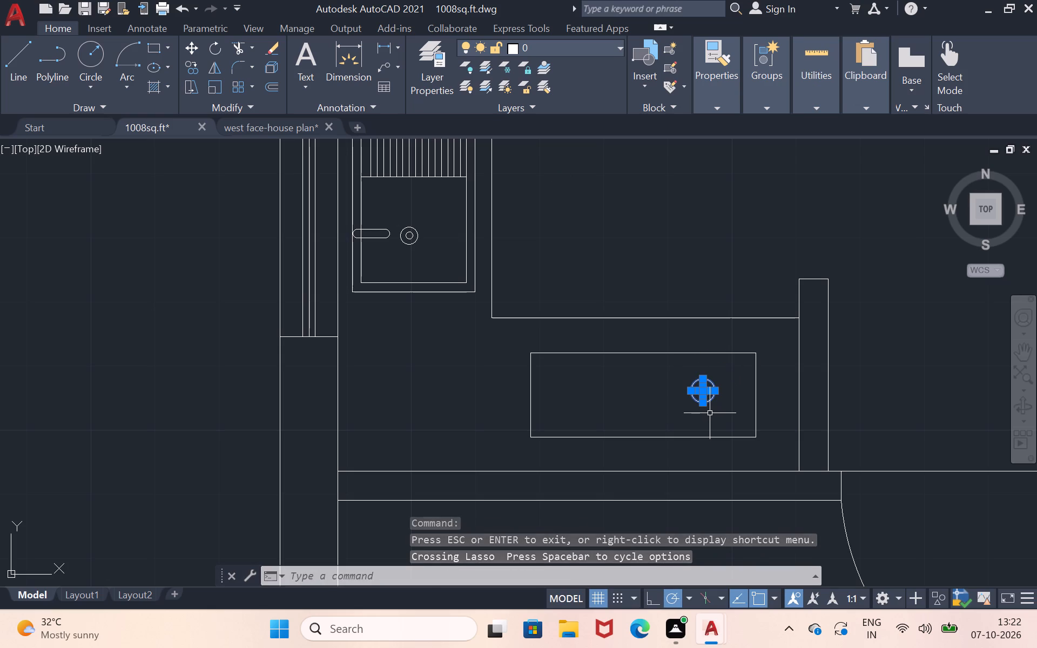
text(co)
key(Return)
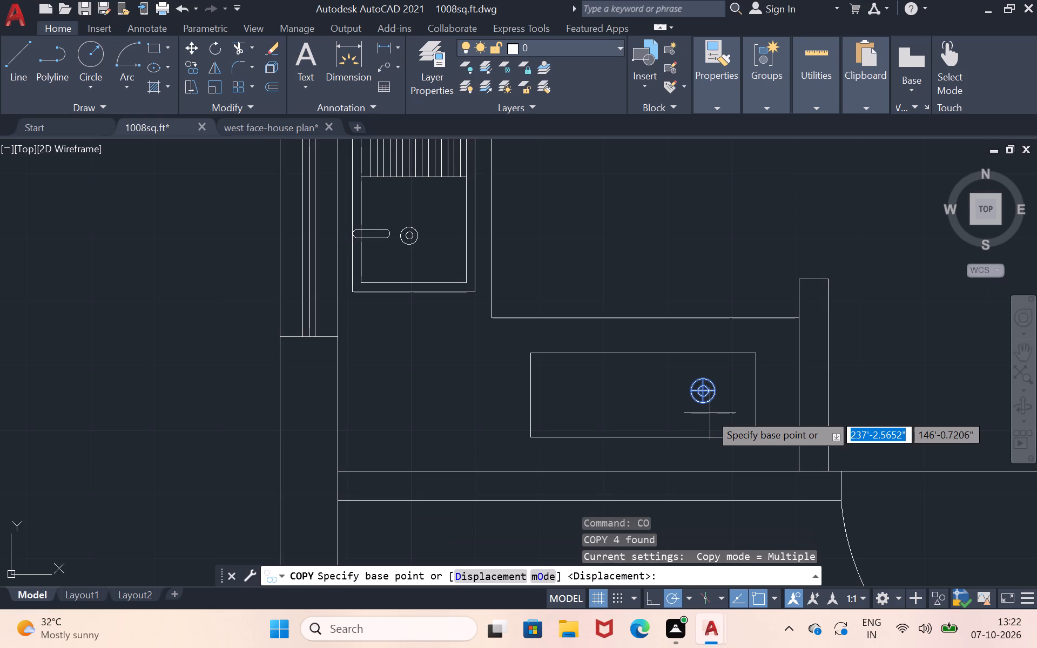
click(712, 393)
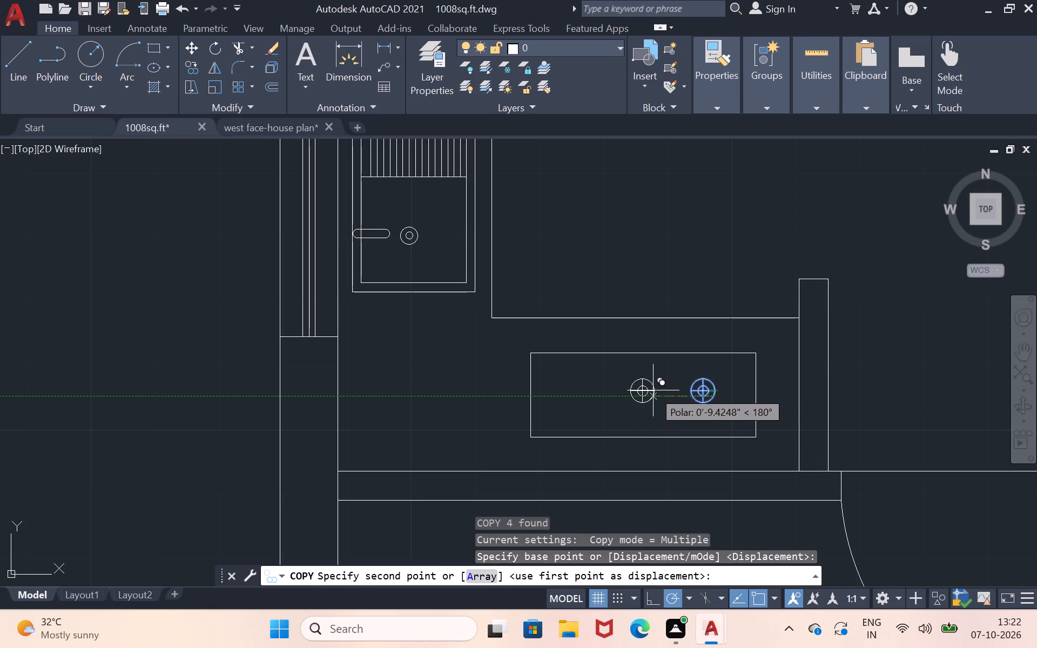
click(650, 393)
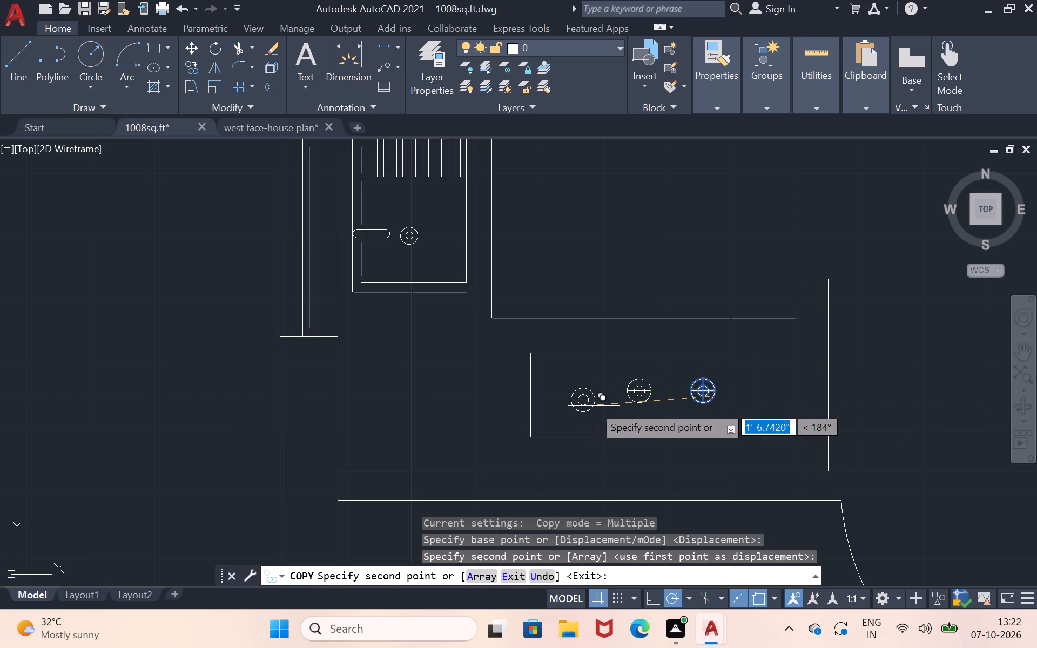
click(585, 396)
scroll(701, 389, down, 2)
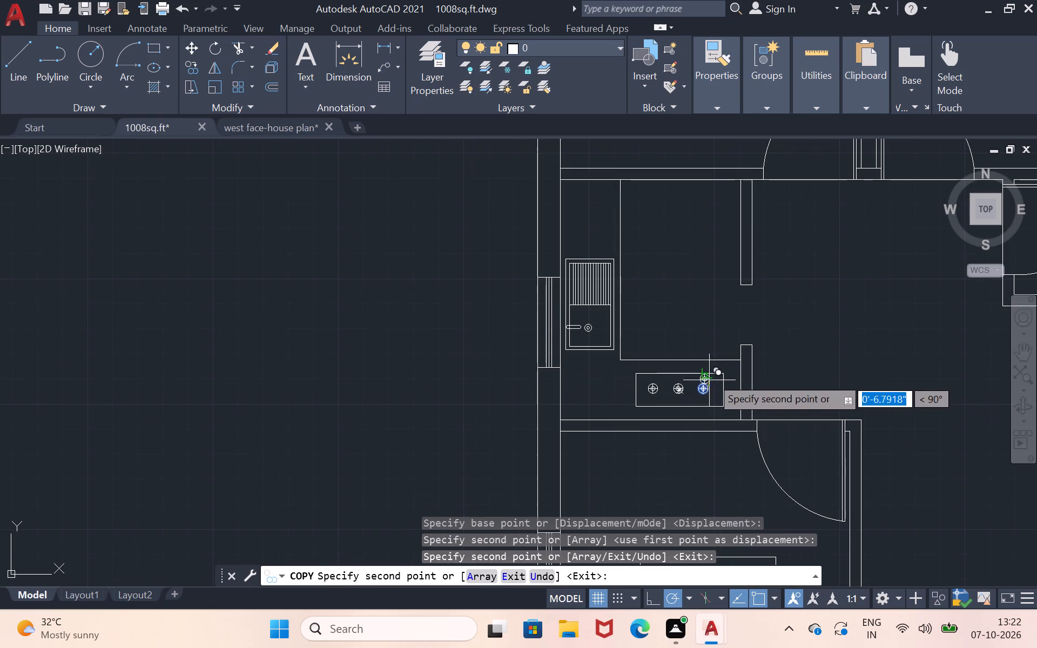
key(Return)
Draw a toilet seat rectangle about 1'-6" by 1'-3" in the bathroom, extending west from the tank rectangle on the east wall.
scroll(840, 324, down, 1)
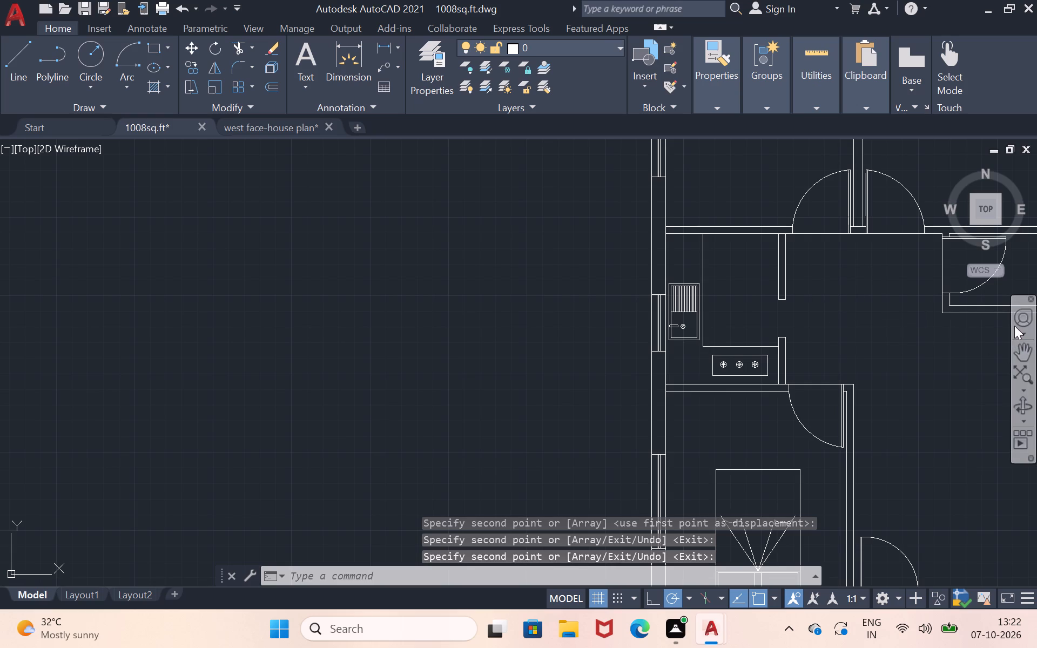
click(1024, 354)
drag(930, 453, 915, 455)
drag(906, 450, 895, 451)
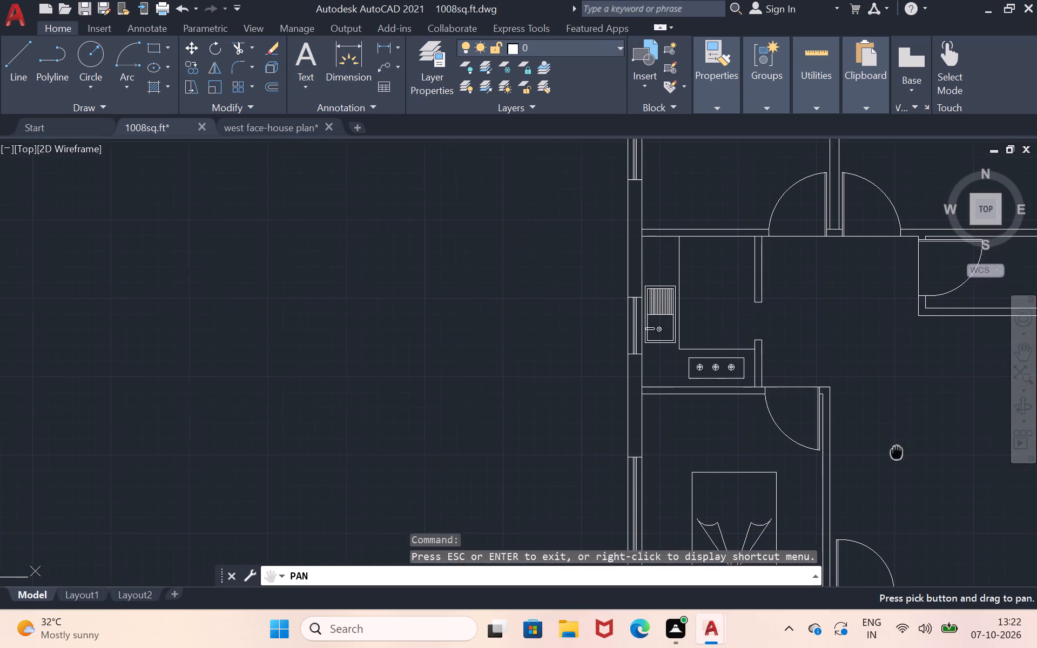
drag(895, 451, 444, 143)
drag(433, 192, 469, 330)
scroll(469, 330, down, 2)
drag(475, 303, 473, 347)
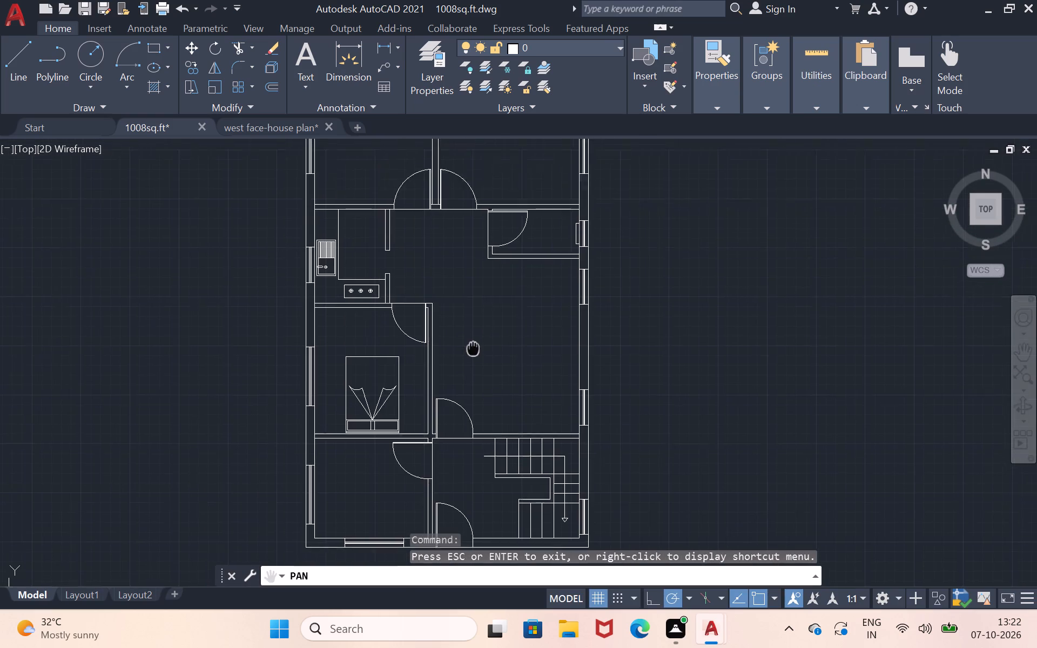
drag(473, 347, 480, 457)
scroll(488, 306, up, 1)
scroll(577, 386, up, 1)
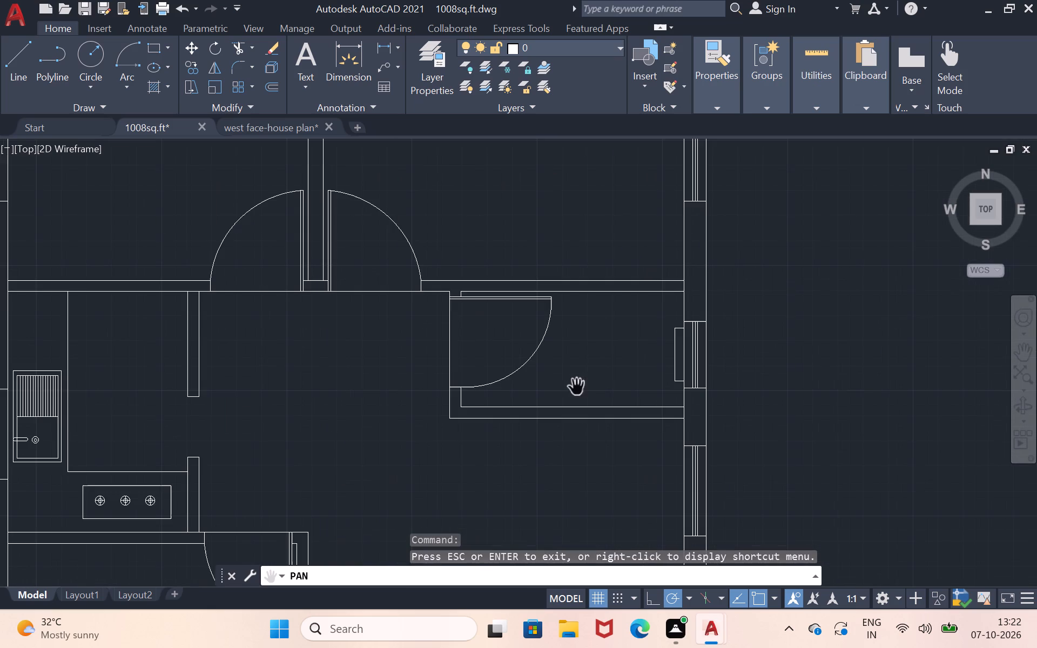
scroll(586, 379, up, 1)
drag(586, 379, 576, 376)
scroll(576, 376, up, 1)
drag(624, 331, 574, 343)
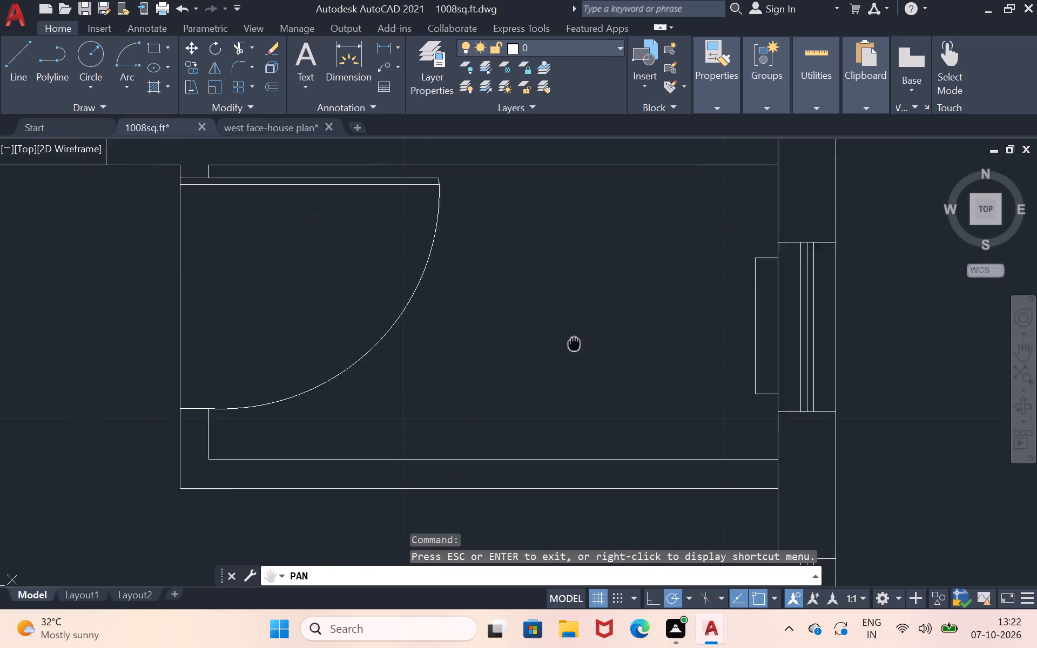
drag(574, 343, 553, 349)
click(154, 45)
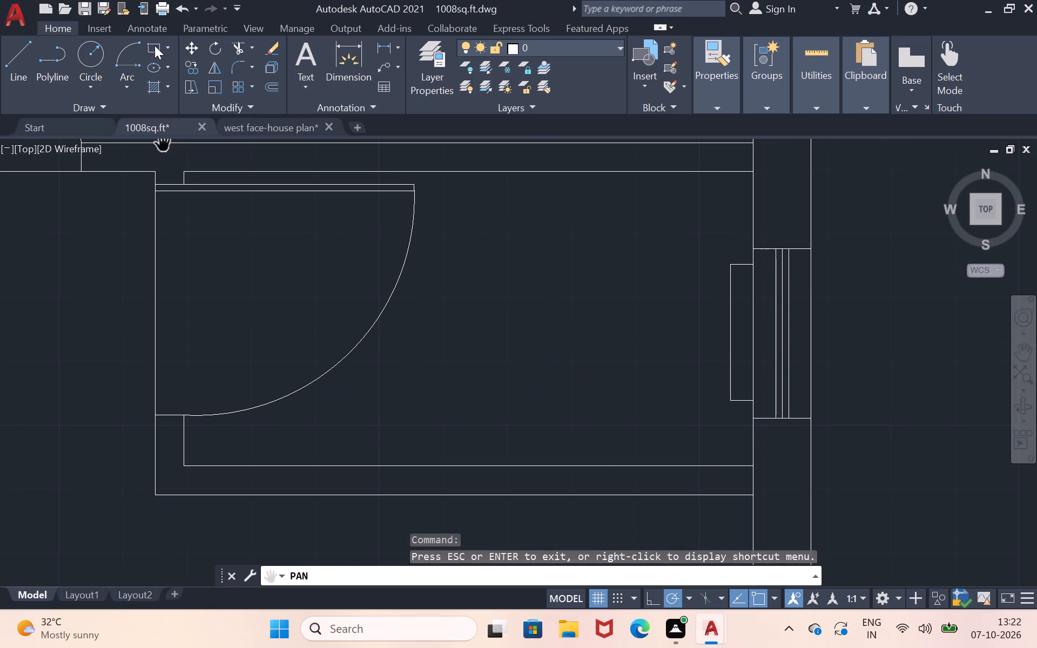
click(729, 283)
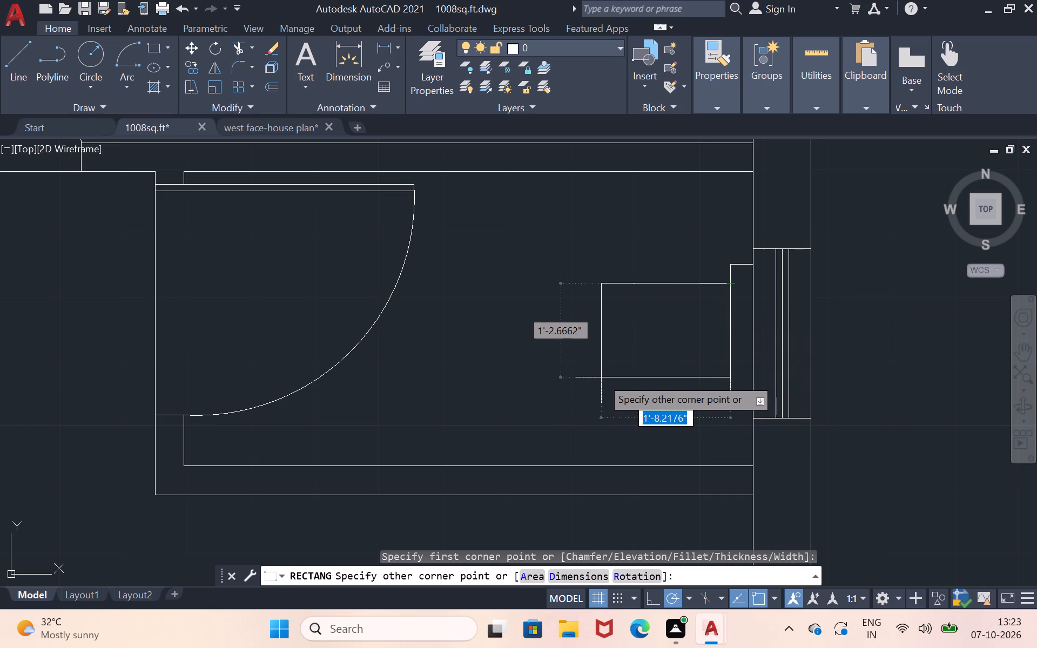
click(615, 377)
Draw a small upright flush-button rectangle about 1.5" by 3.6" near the middle of the toilet tank rectangle.
scroll(844, 330, down, 1)
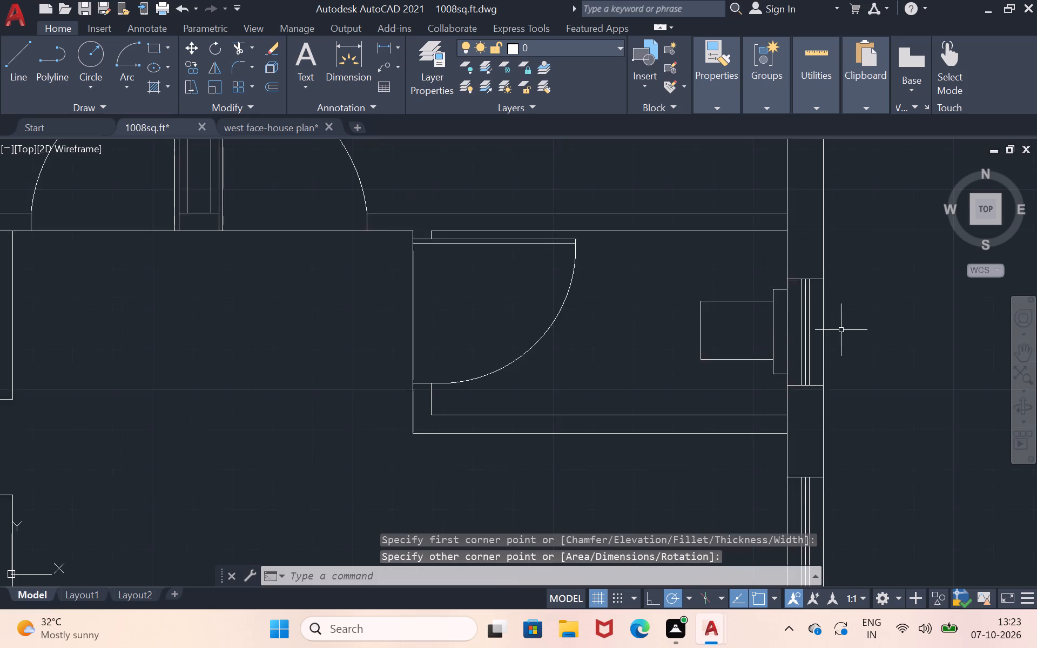
scroll(841, 330, down, 1)
scroll(846, 324, up, 2)
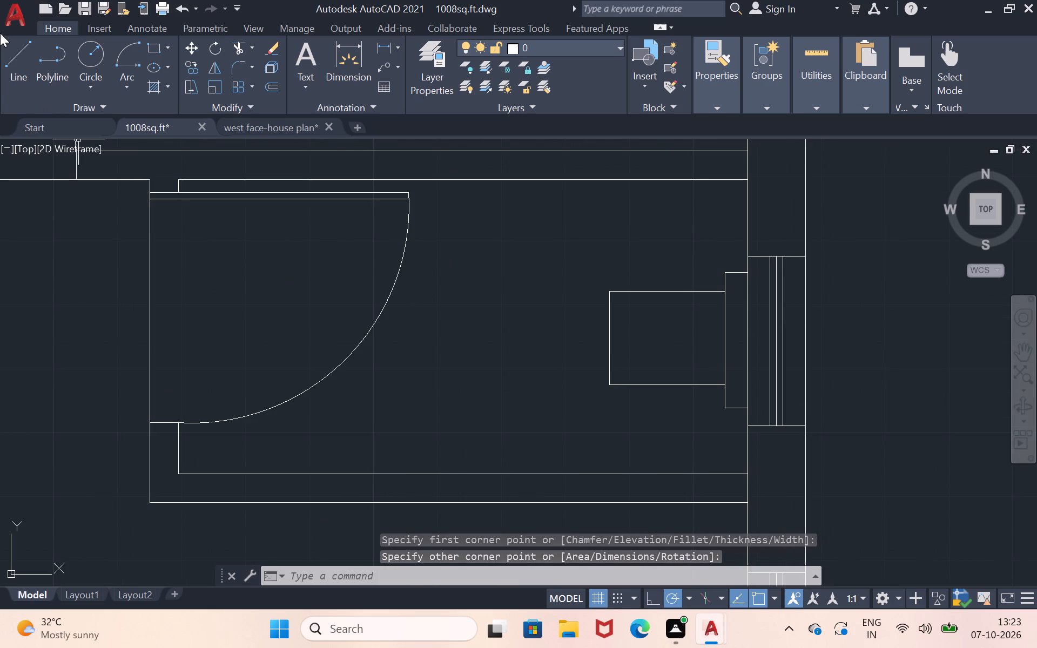
click(10, 56)
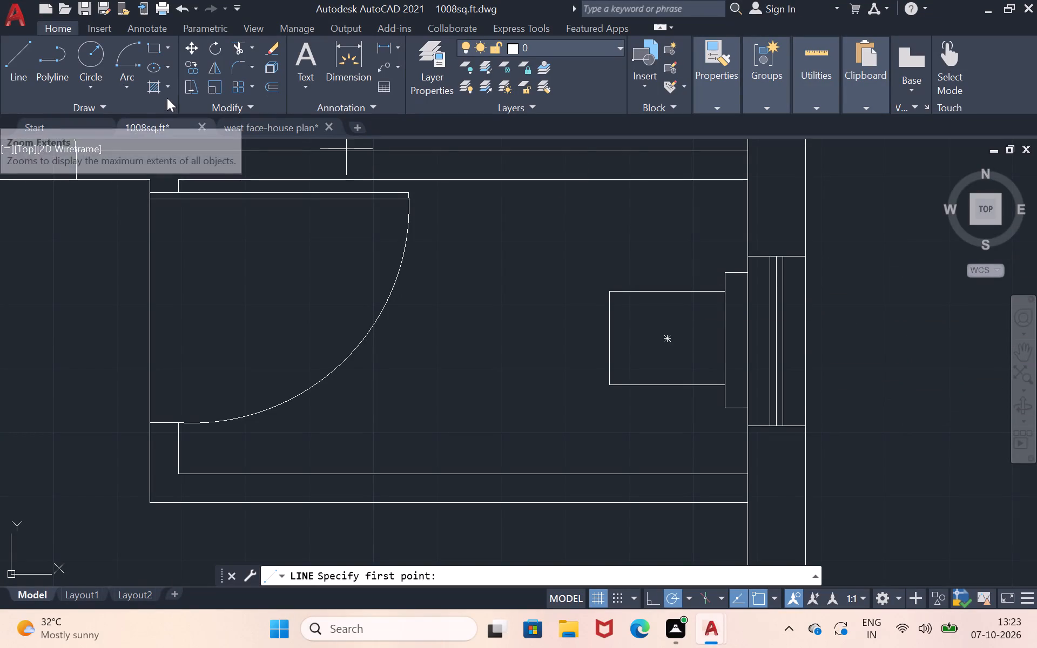
click(151, 45)
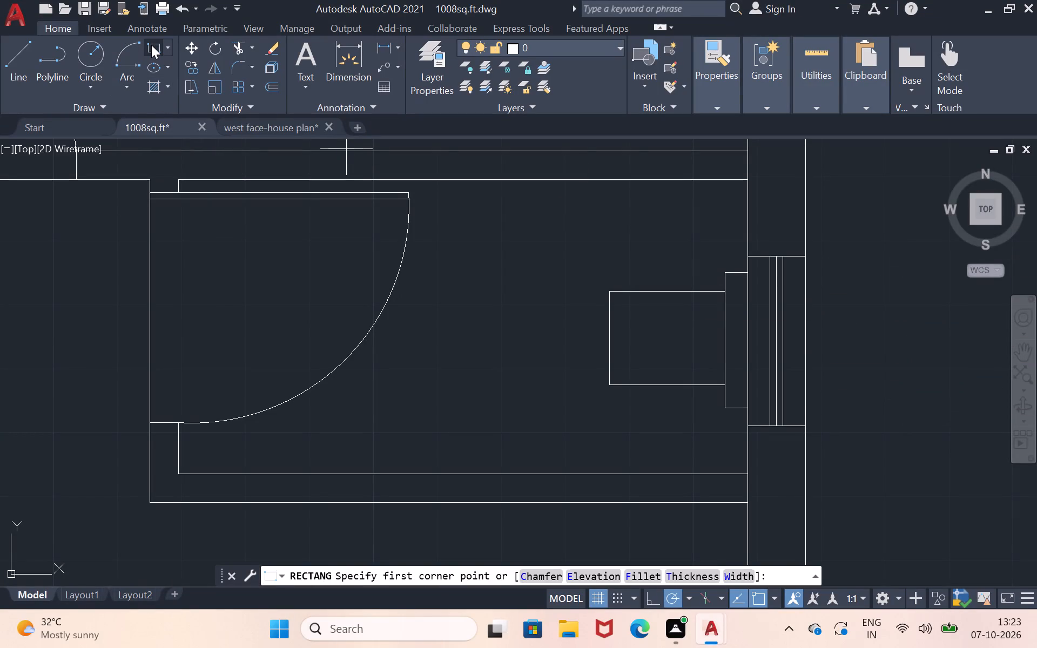
scroll(632, 334, up, 2)
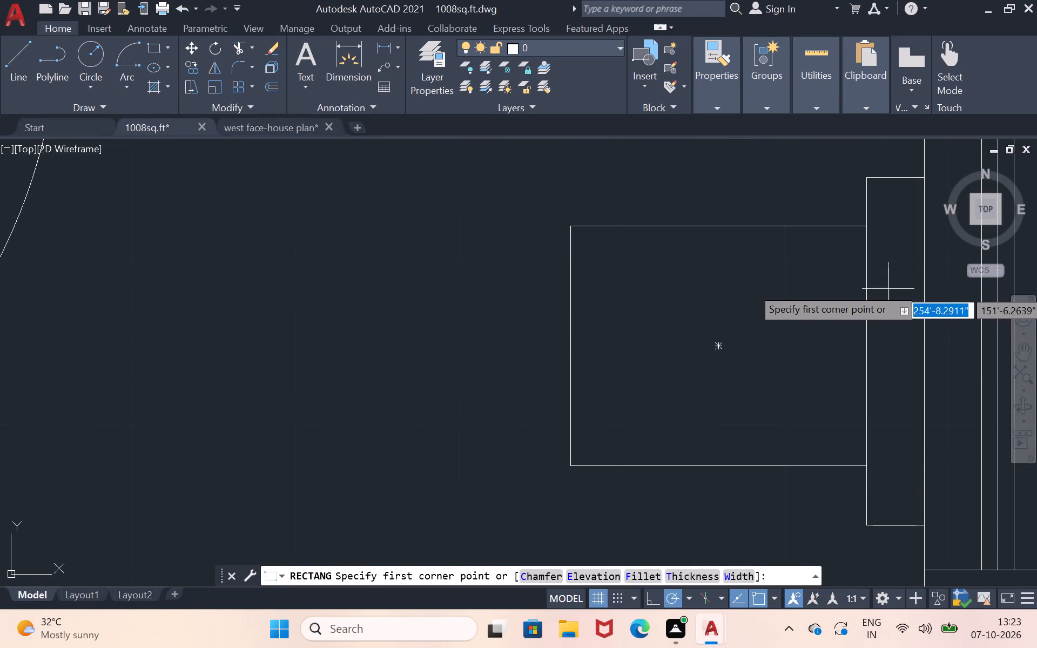
click(884, 306)
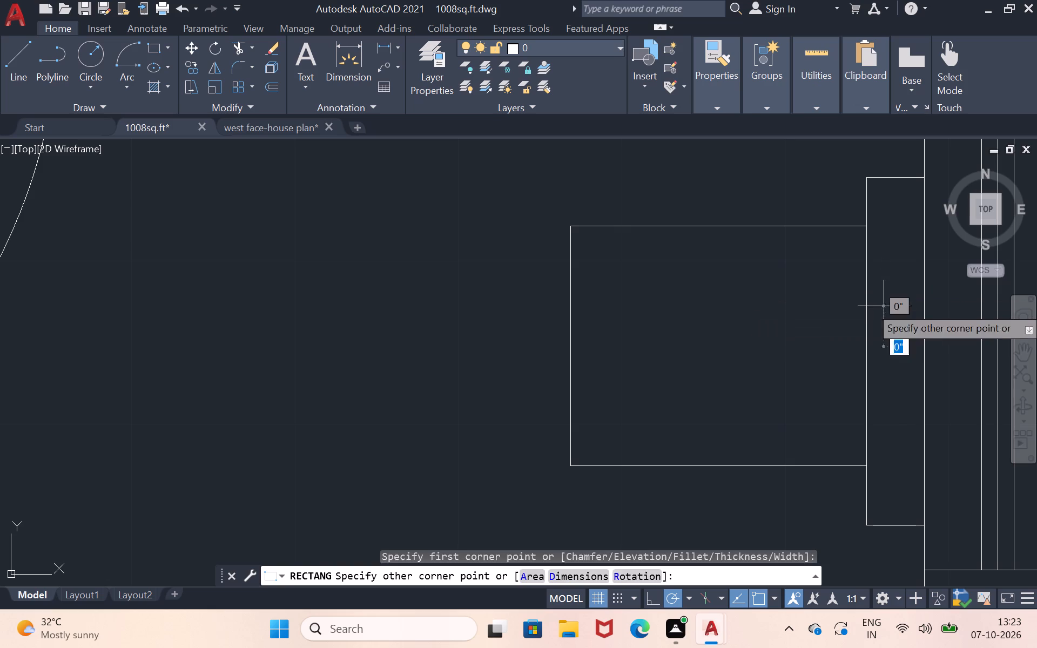
click(907, 364)
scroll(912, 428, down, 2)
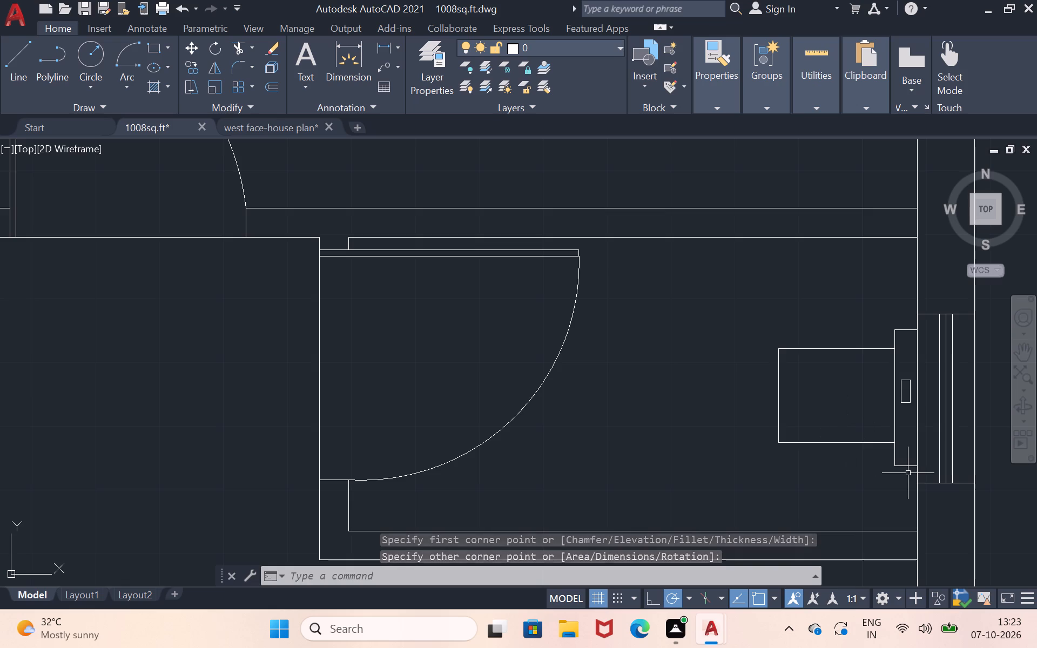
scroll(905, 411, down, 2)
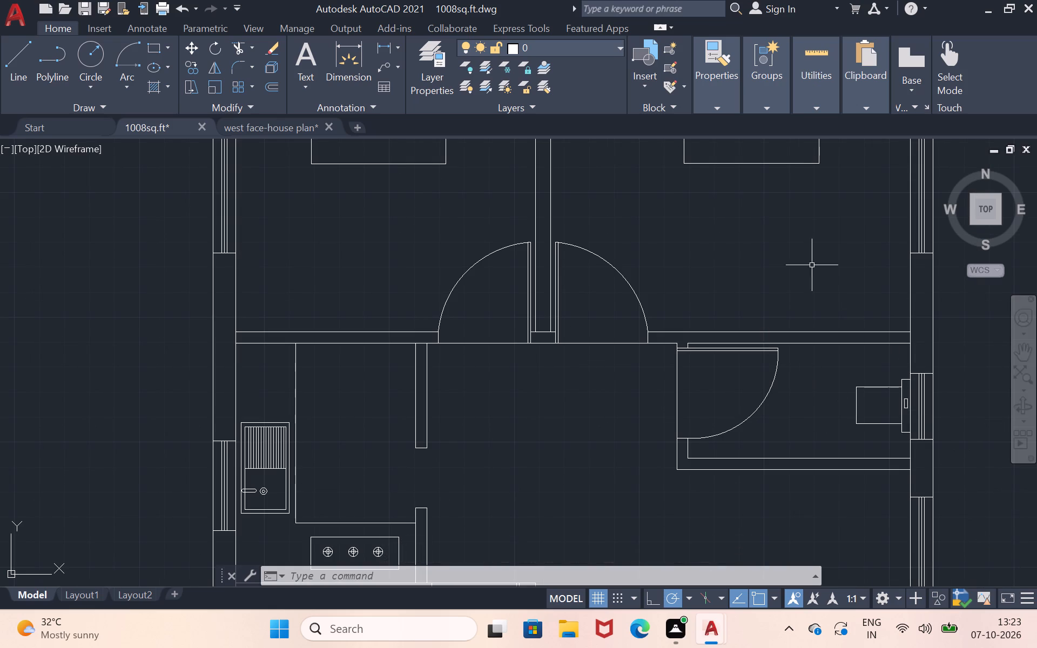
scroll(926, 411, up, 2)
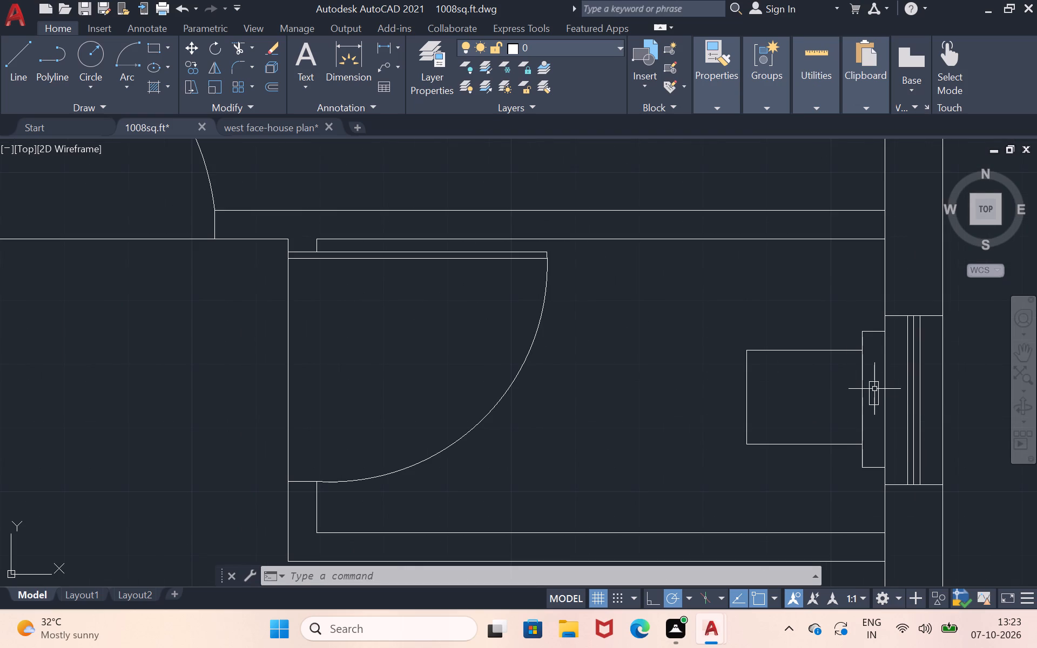
Delete the small flush-button rectangle from the toilet tank in the bathroom.
click(879, 387)
key(Delete)
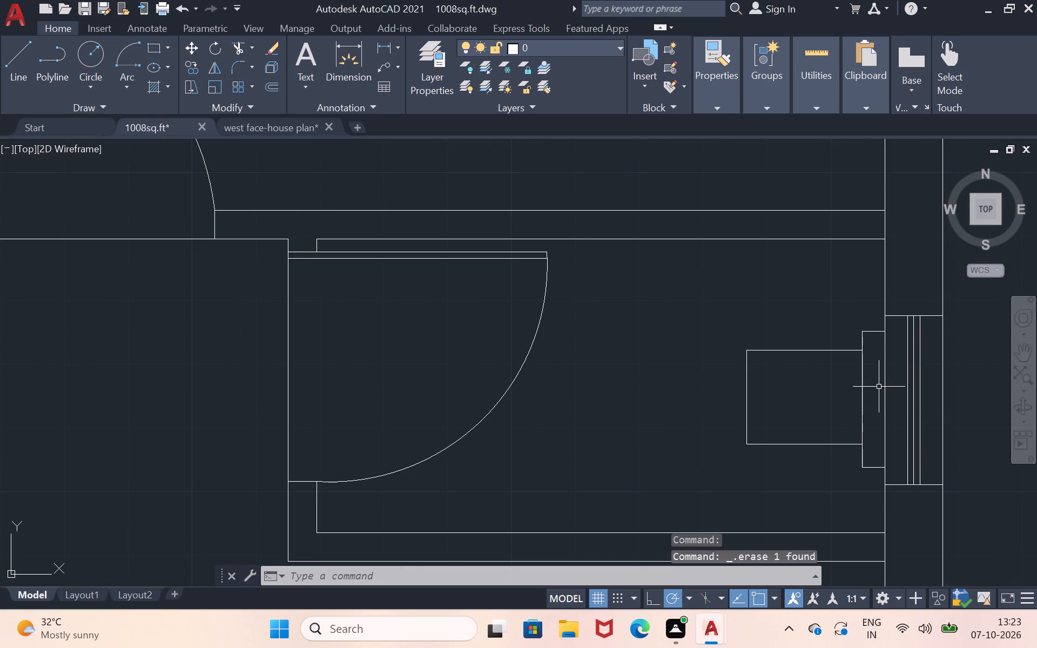
Look over the whole floor plan, from the two north bedrooms down to the staircase and south rooms.
scroll(845, 402, down, 3)
click(1028, 353)
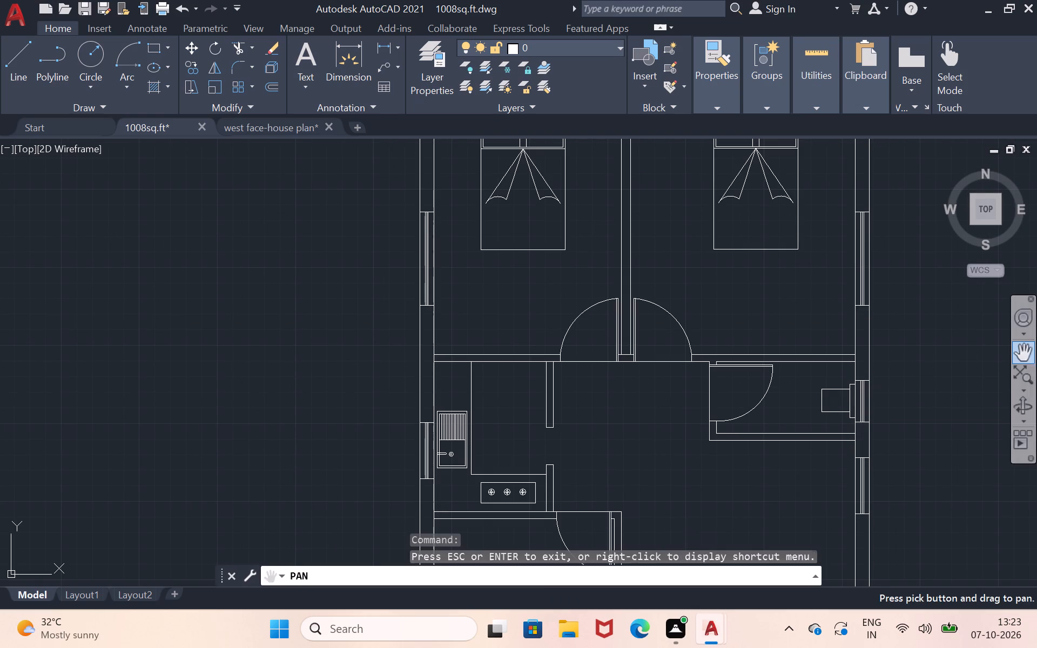
drag(889, 387, 886, 315)
scroll(886, 315, down, 1)
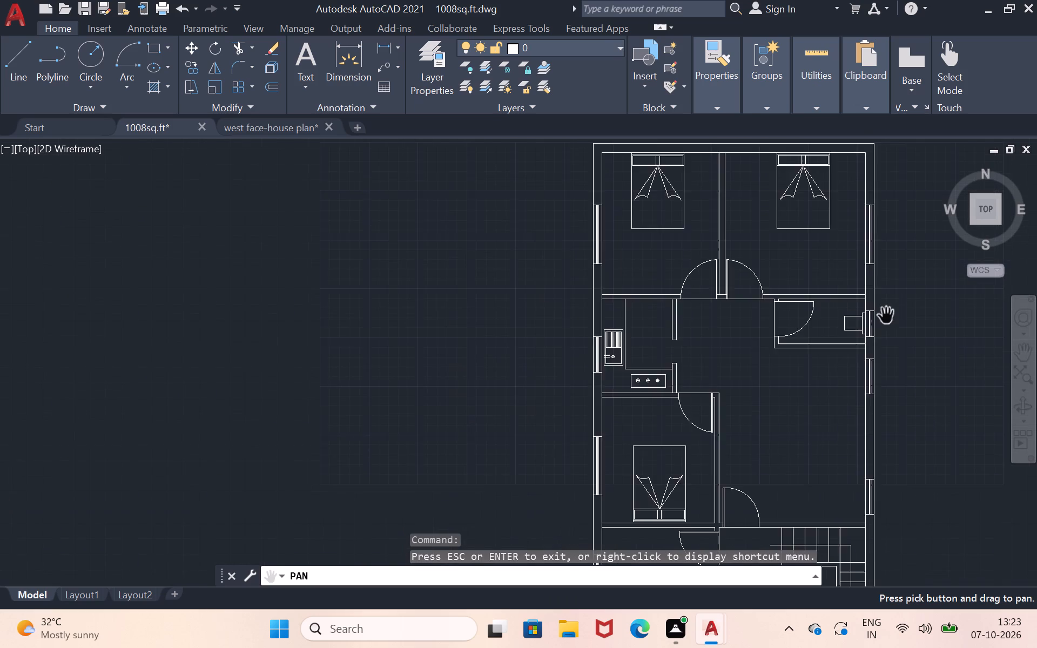
scroll(886, 315, down, 1)
drag(915, 431, 849, 381)
scroll(841, 379, up, 1)
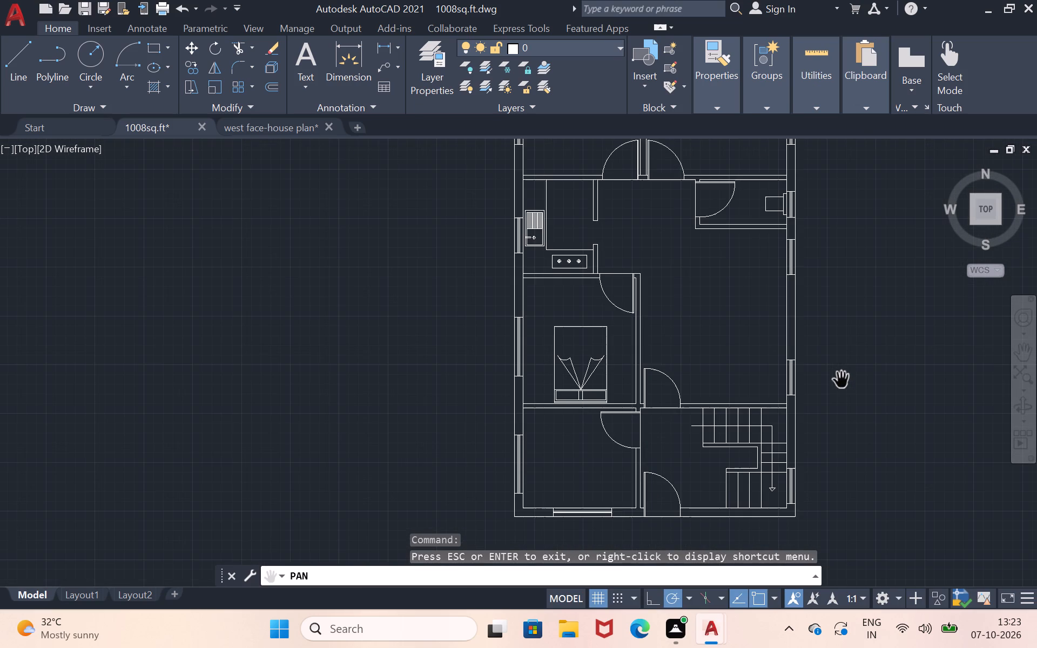
scroll(840, 379, down, 1)
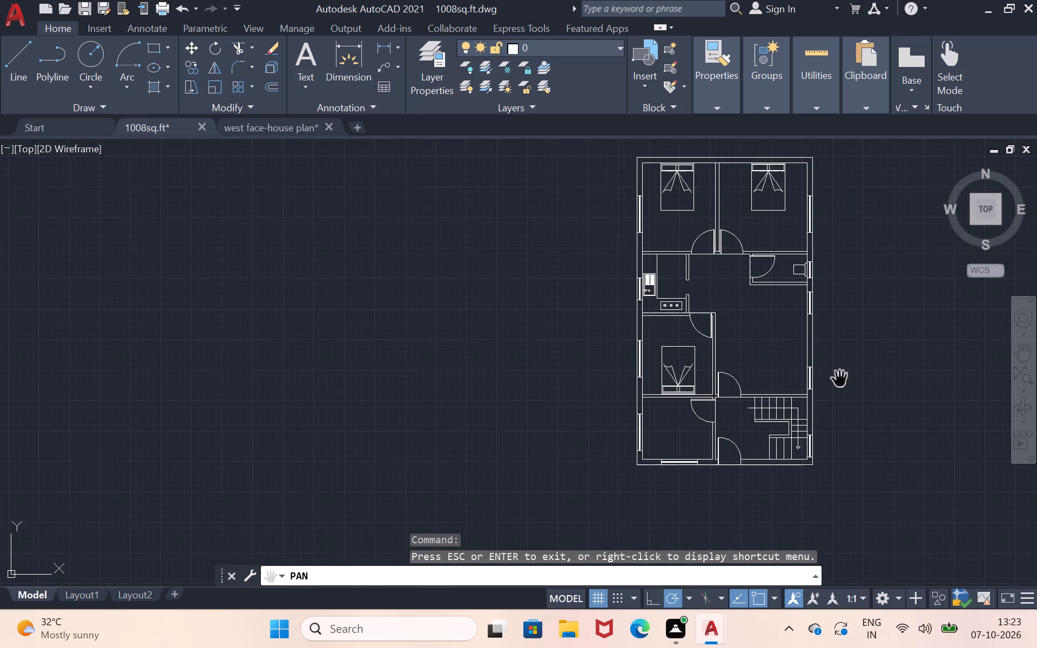
scroll(840, 379, up, 2)
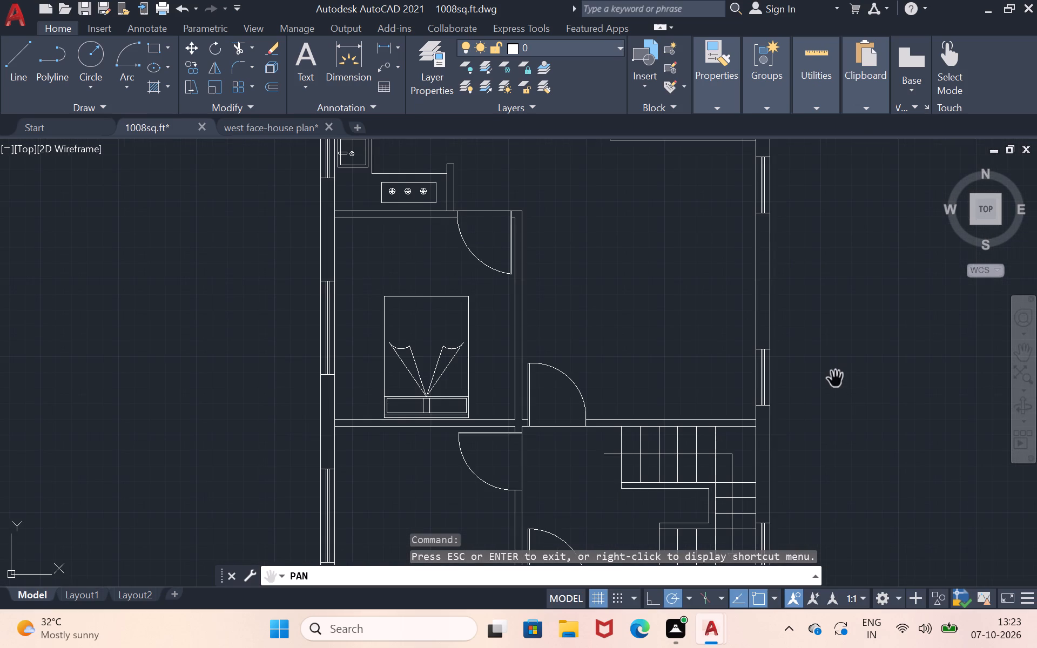
scroll(836, 379, up, 2)
scroll(836, 379, down, 3)
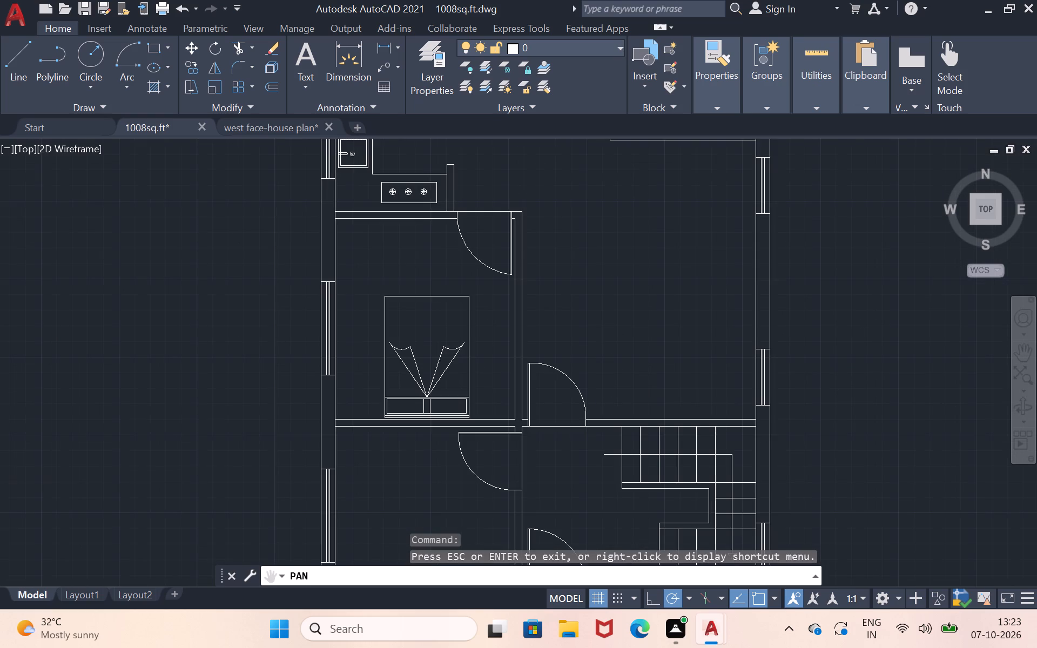
drag(629, 214, 586, 360)
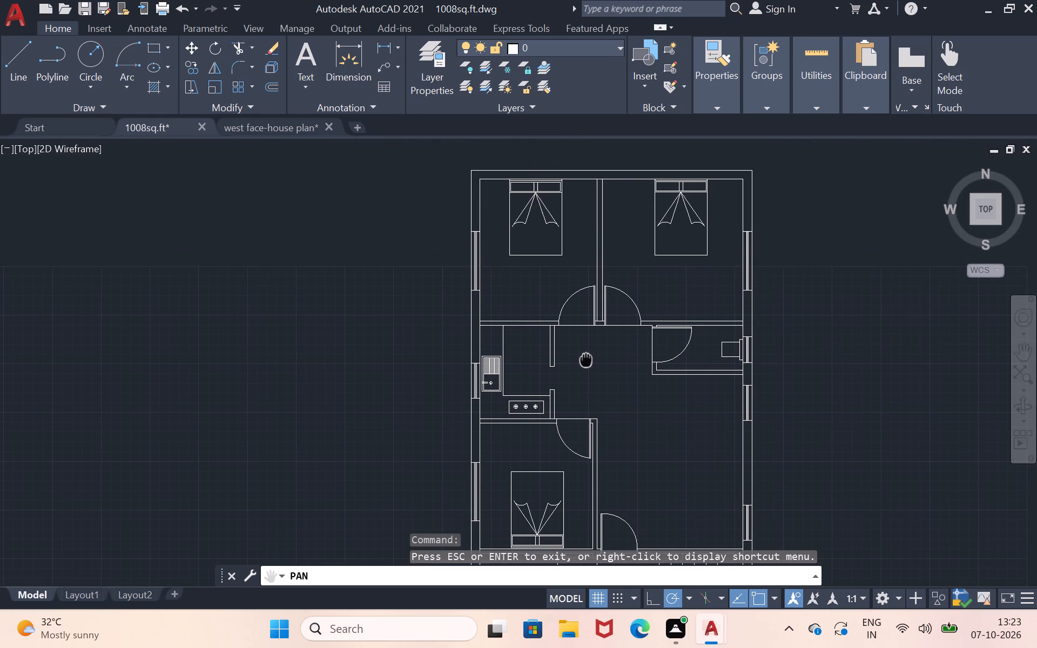
drag(586, 360, 586, 360)
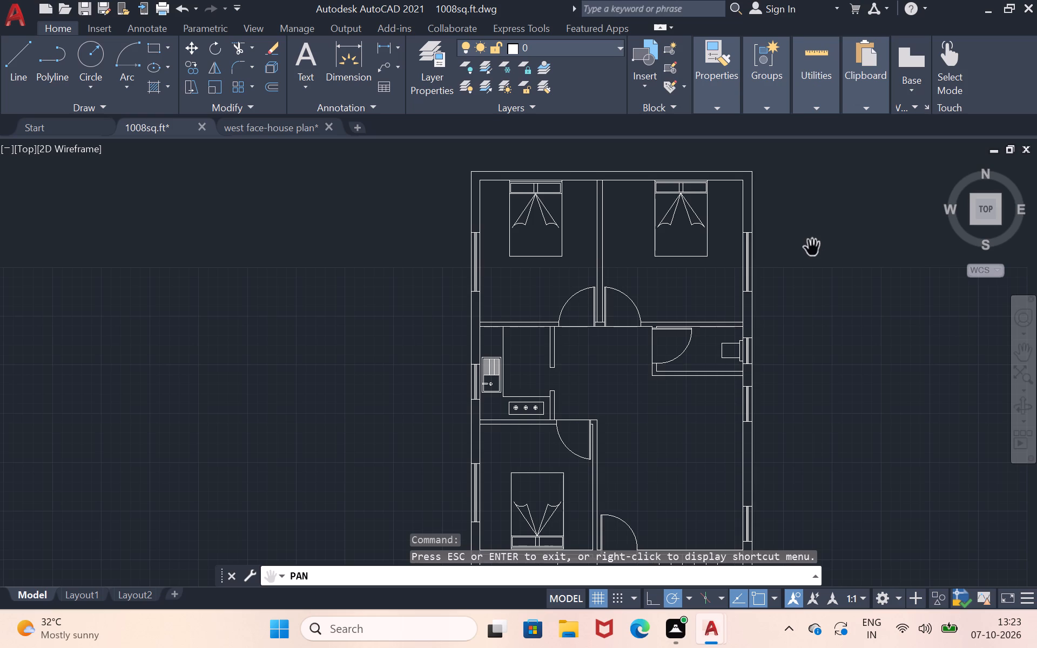
drag(657, 485, 626, 390)
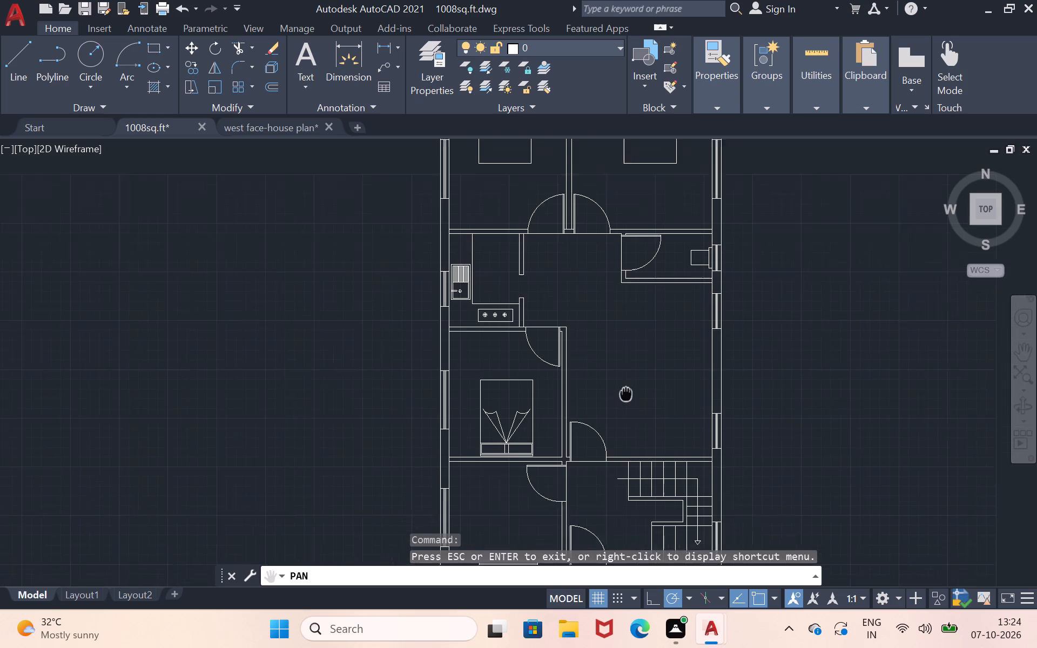
drag(626, 390, 625, 376)
key(Escape)
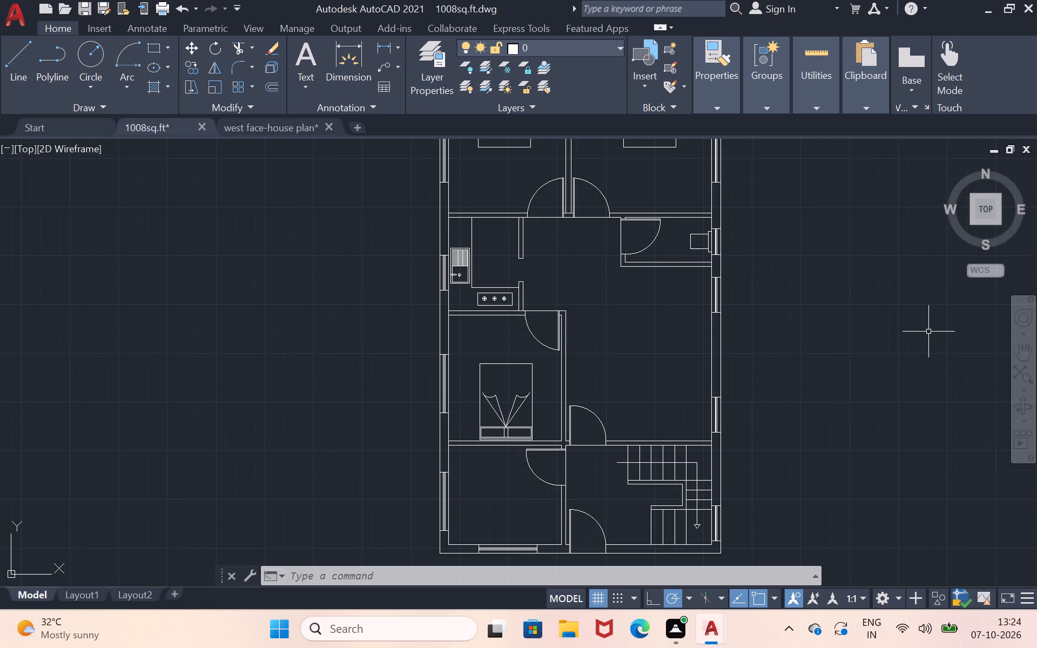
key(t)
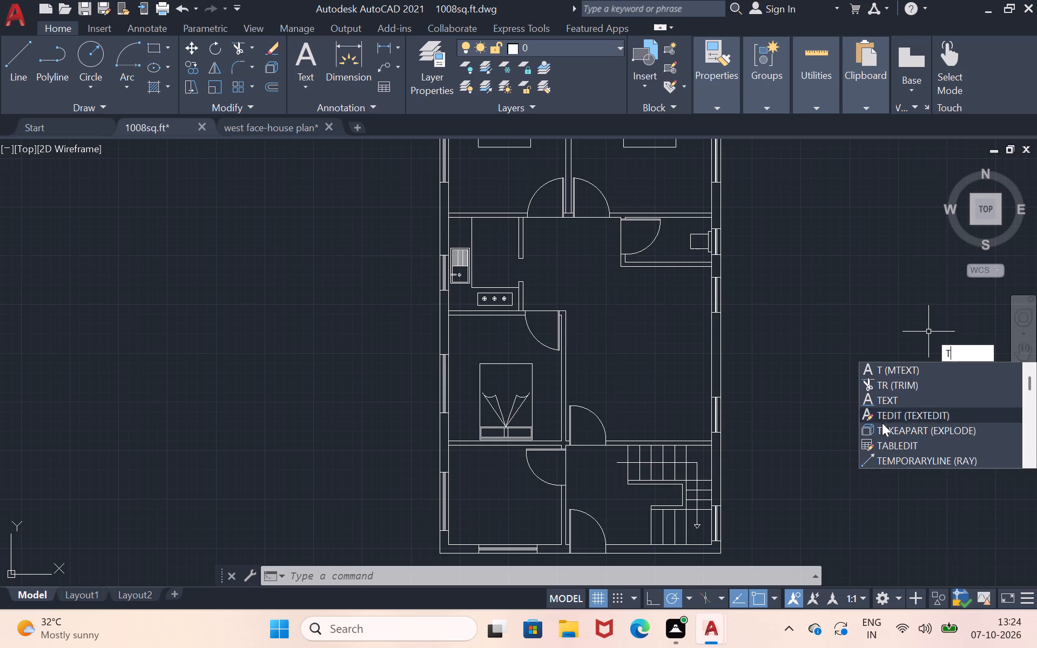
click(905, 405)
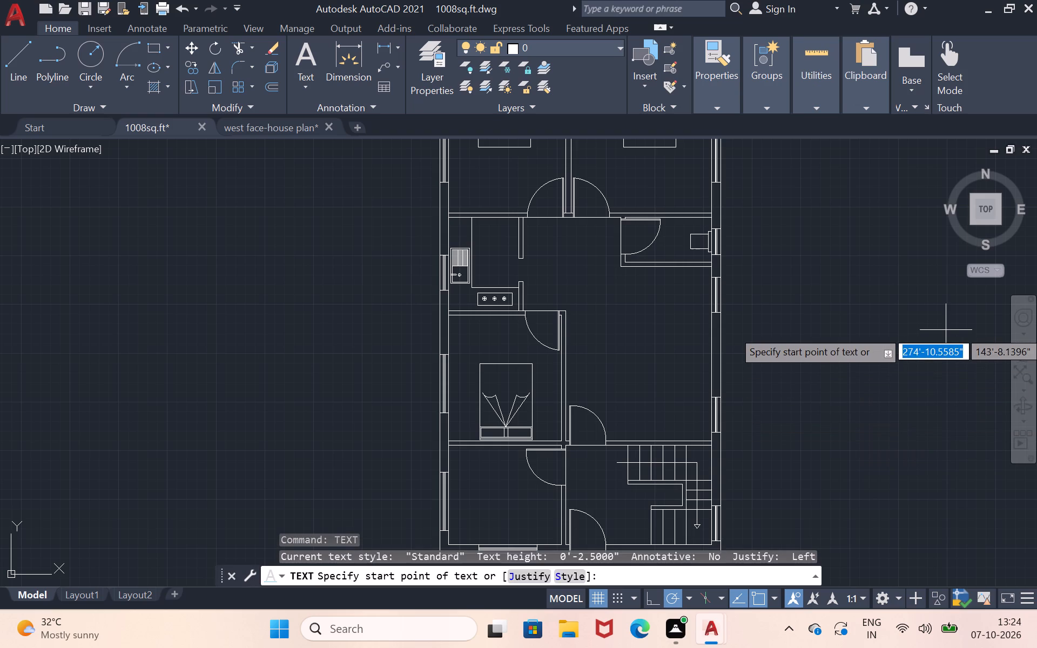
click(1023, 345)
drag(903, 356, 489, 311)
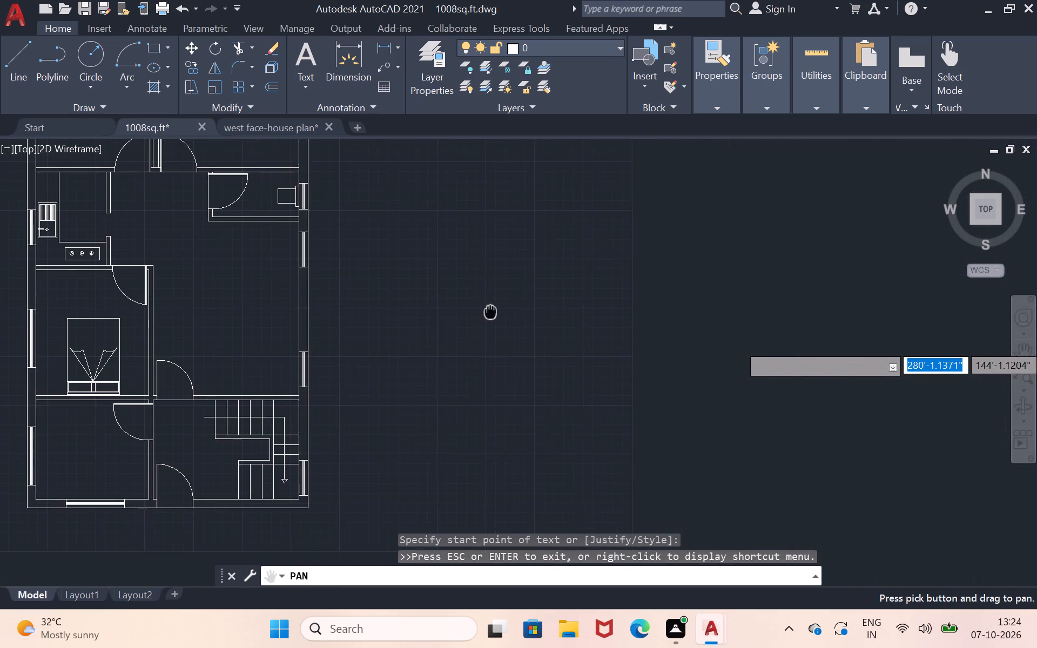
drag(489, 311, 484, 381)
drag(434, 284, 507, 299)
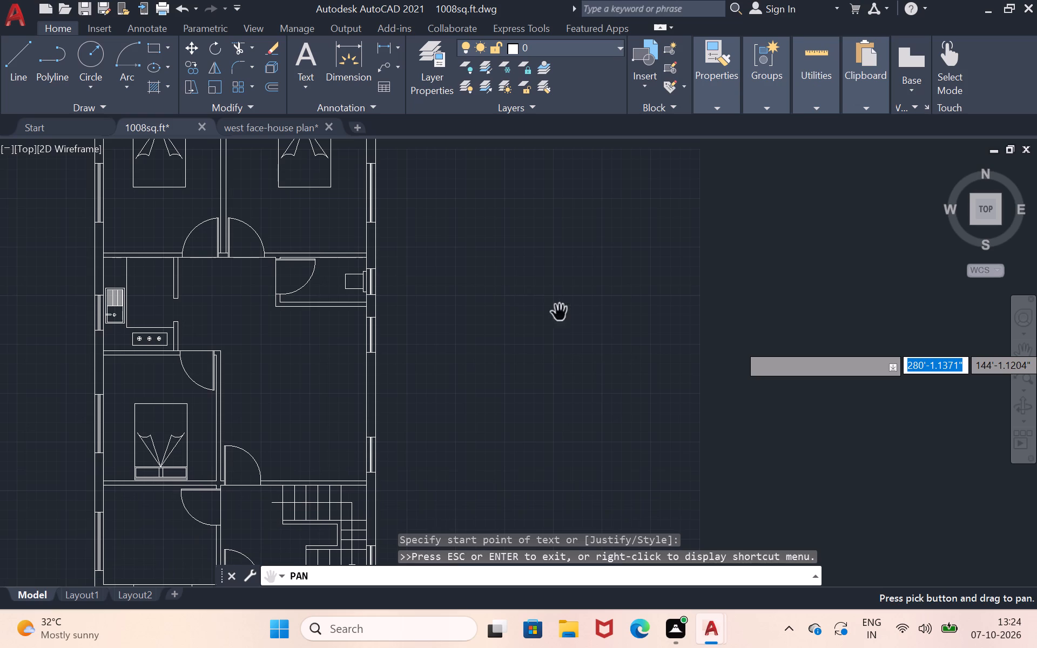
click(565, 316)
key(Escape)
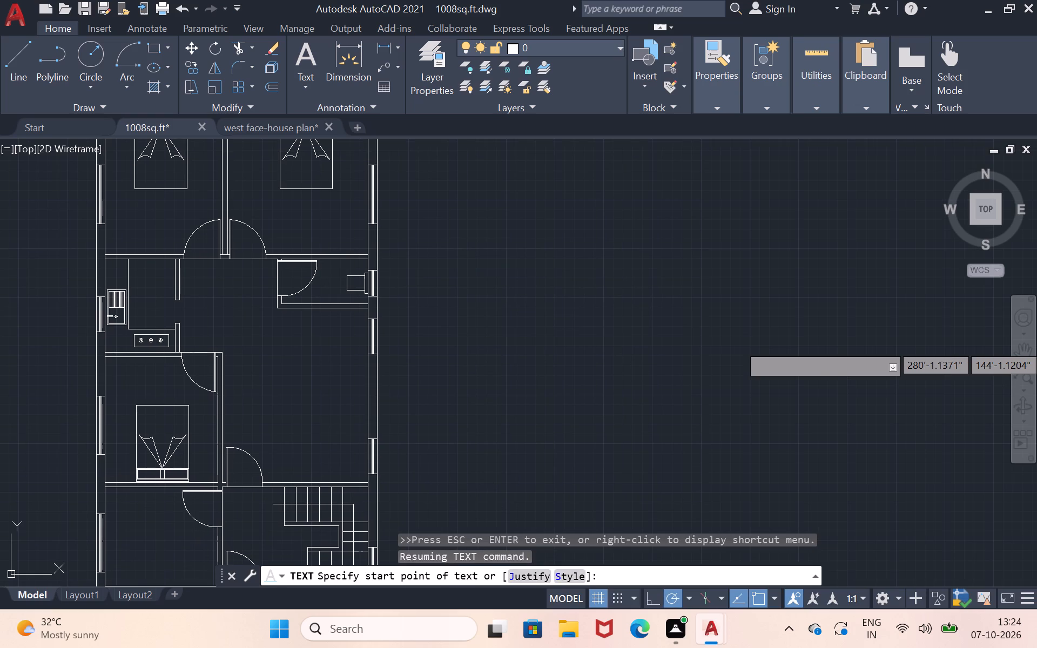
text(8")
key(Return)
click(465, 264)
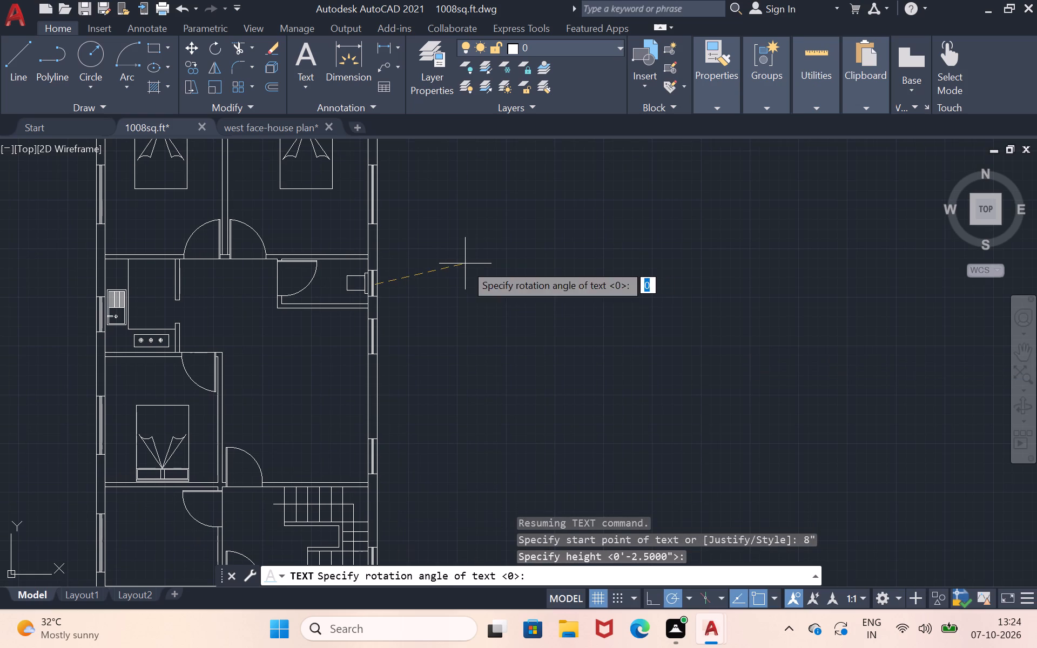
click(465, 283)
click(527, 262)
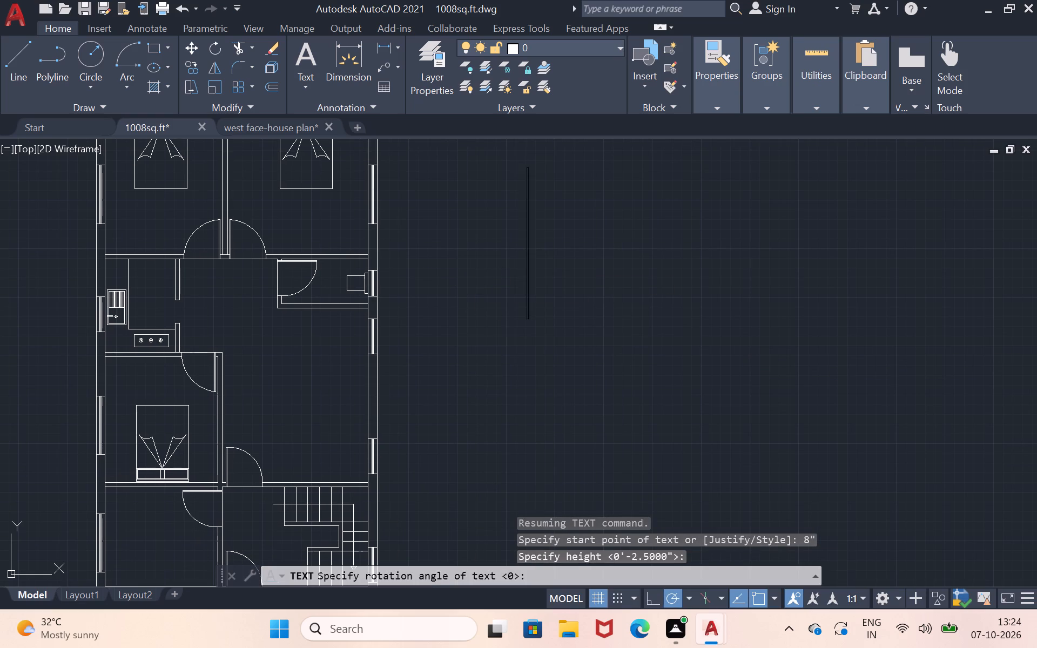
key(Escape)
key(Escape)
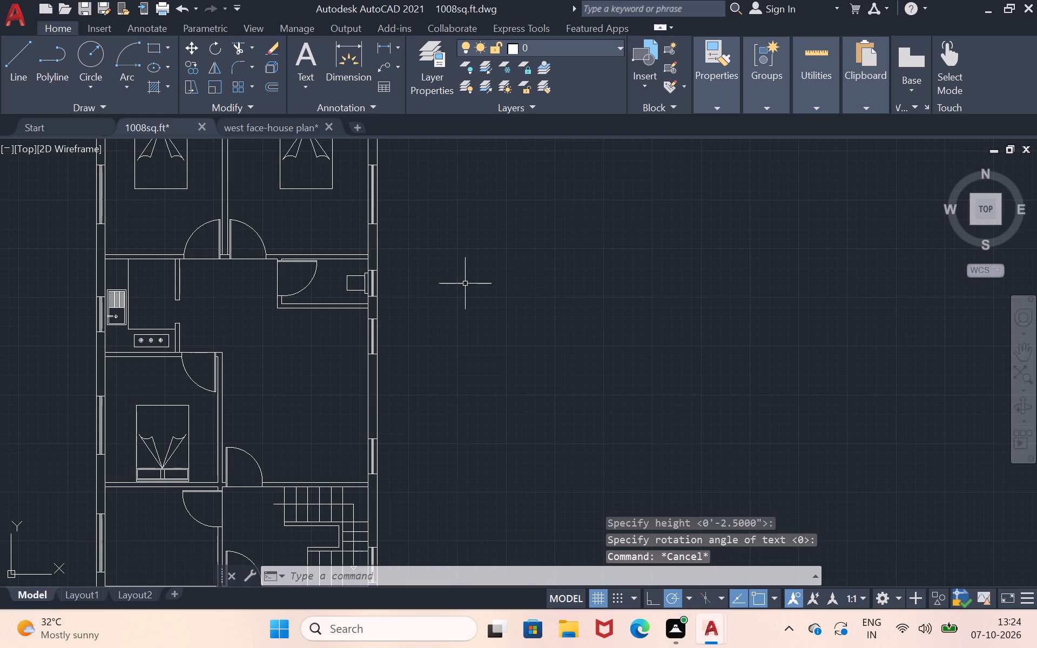
Add single-line text 7" high, reading BEDROOM-1, in the empty area east of the floor plan.
key(t)
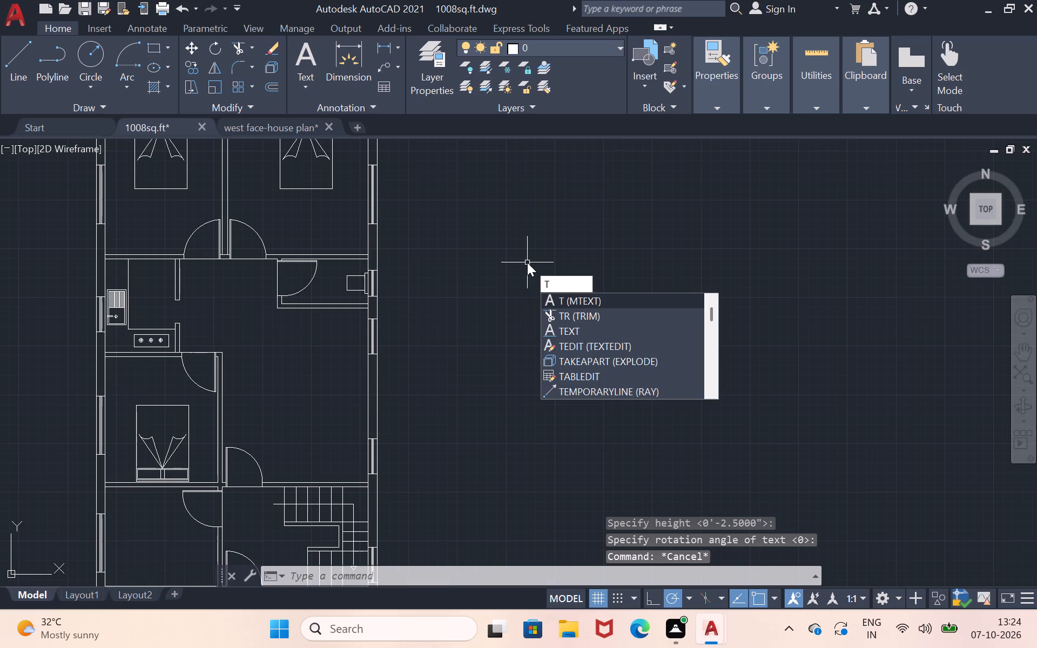
click(557, 323)
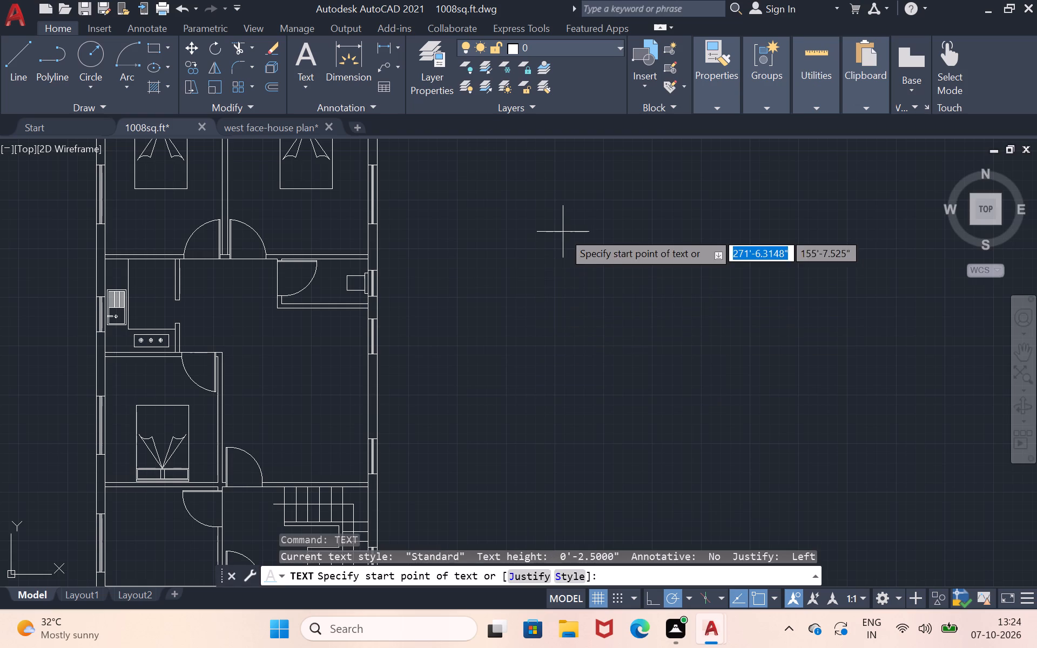
click(563, 232)
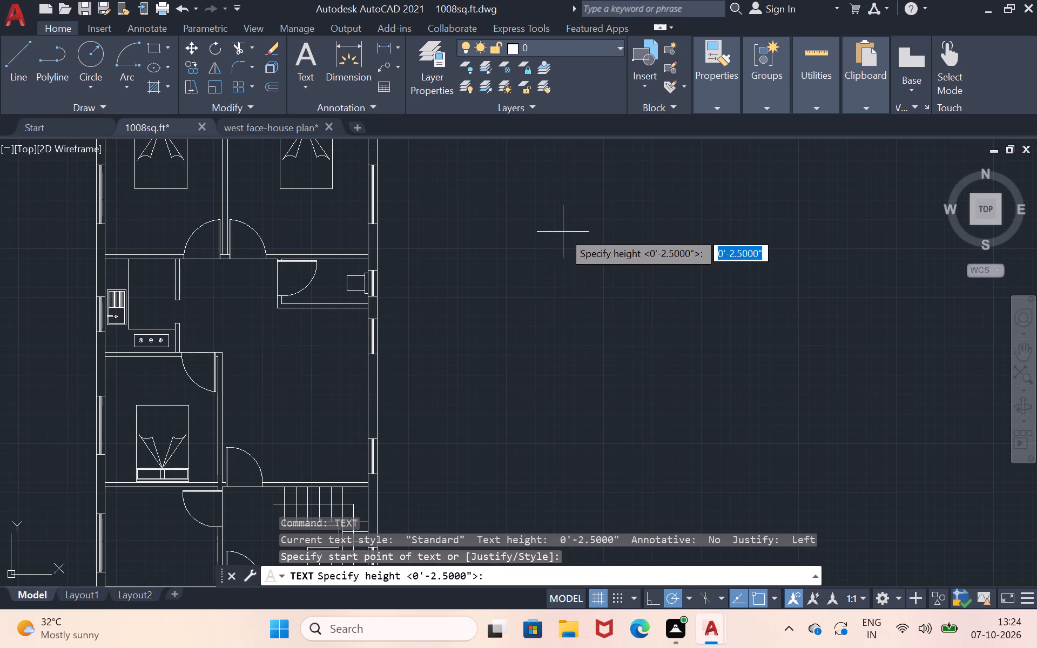
text(7")
key(Return)
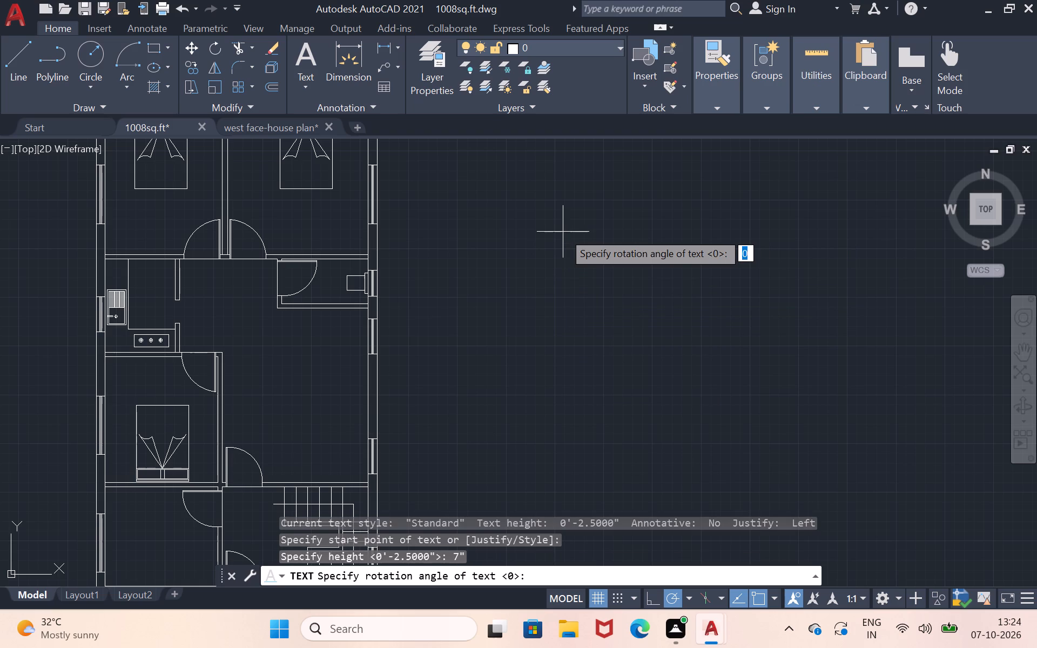
click(563, 232)
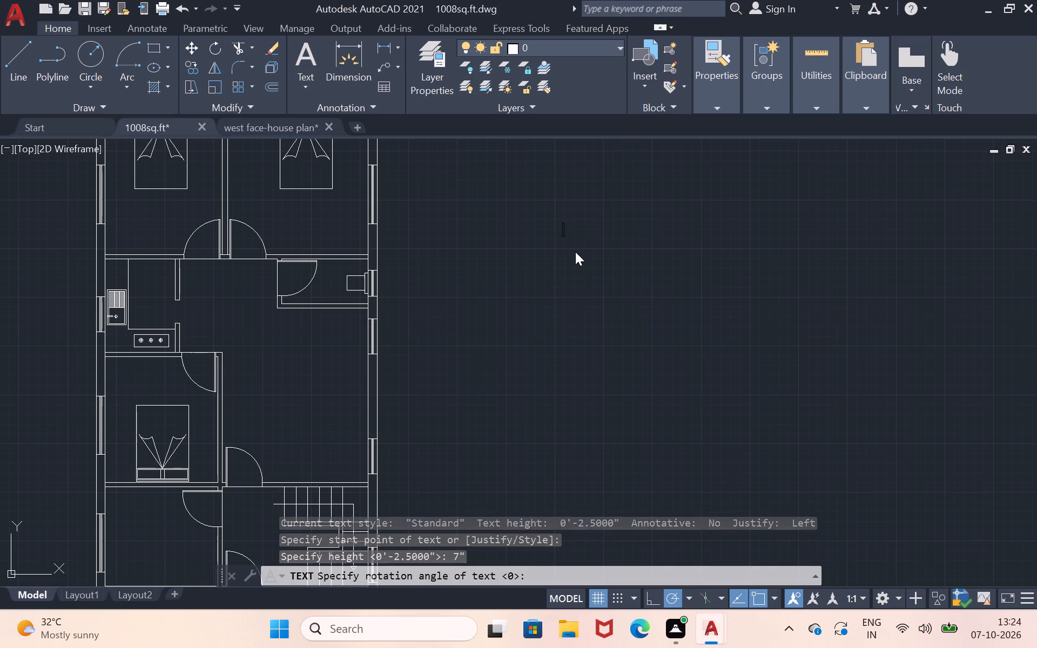
text(bedroo)
key(BackSpace)
key(BackSpace)
key(BackSpace)
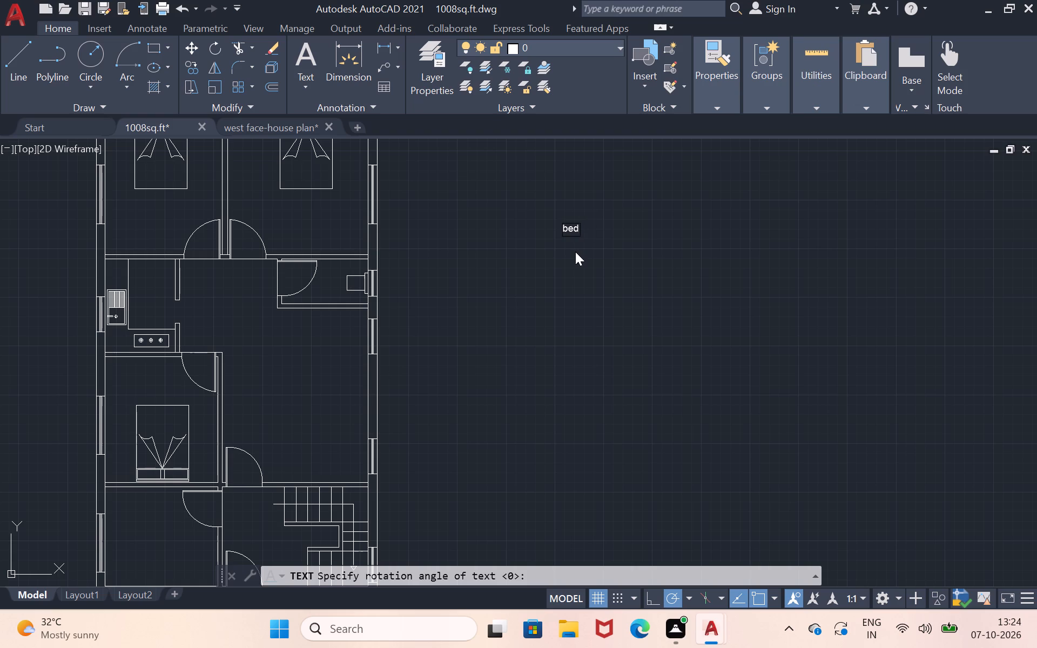
key(BackSpace)
key(BackSpace)
key(BackSpace)
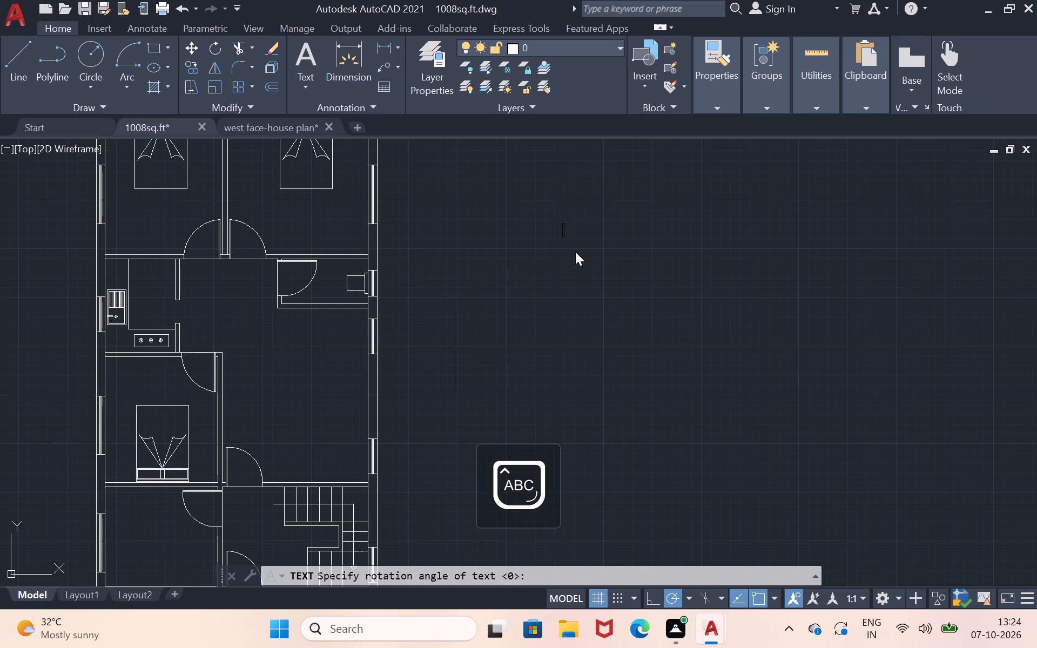
text(BEDROOM)
text(-1)
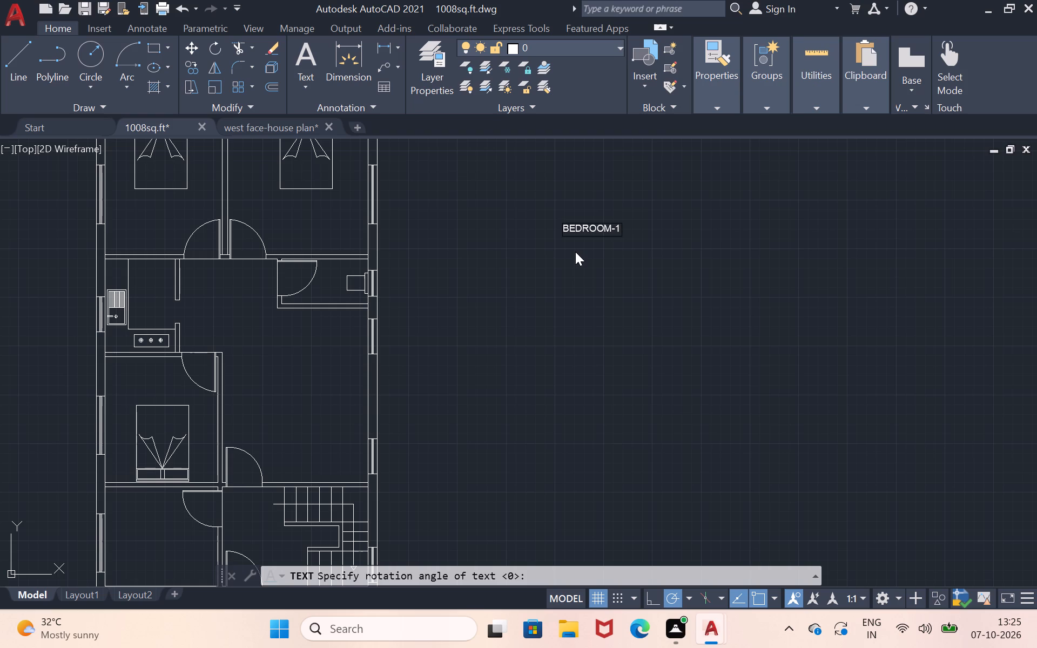
Add a second line reading 10'-0"X12'-6" under the BEDROOM-1 text east of the floor plan.
key(Return)
key(1)
key(0)
text('-0)
key(shift+quotedbl)
key(x)
text(12)
text('-)
text(12')
key(BackSpace)
key(BackSpace)
key(BackSpace)
key(6)
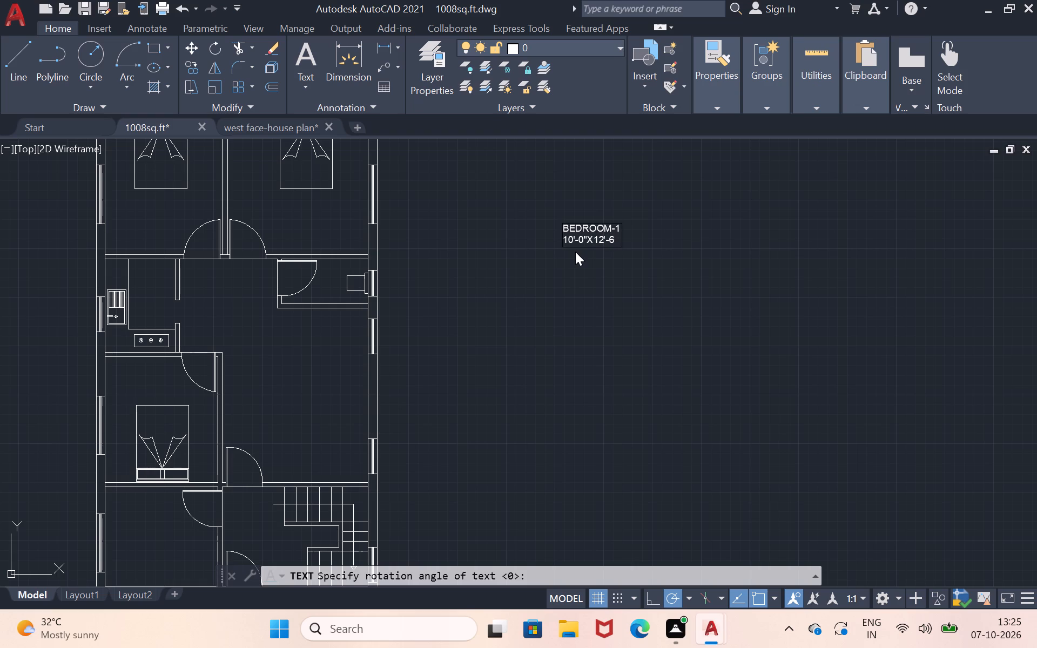
key(shift+quotedbl)
Place another text reading BEDROOM-2 in the empty area just below the BEDROOM-1 label.
click(571, 269)
text(BEDROO)
key(m)
text(-2)
text(12'-)
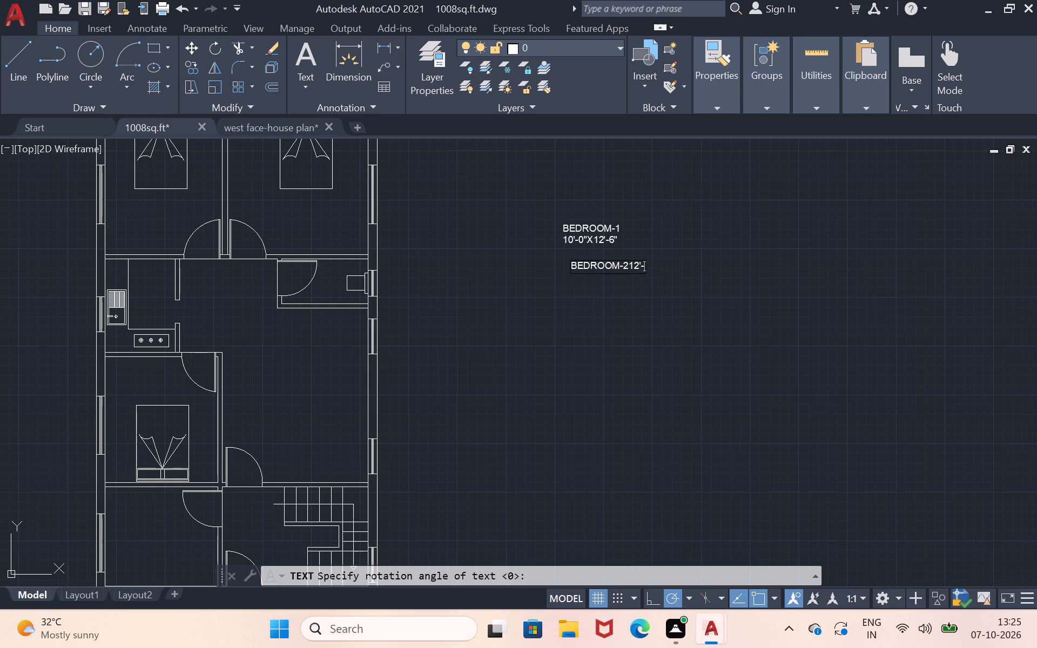
key(0)
key(shift+quotedbl)
key(BackSpace)
key(BackSpace)
key(BackSpace)
key(BackSpace)
key(BackSpace)
key(BackSpace)
key(BackSpace)
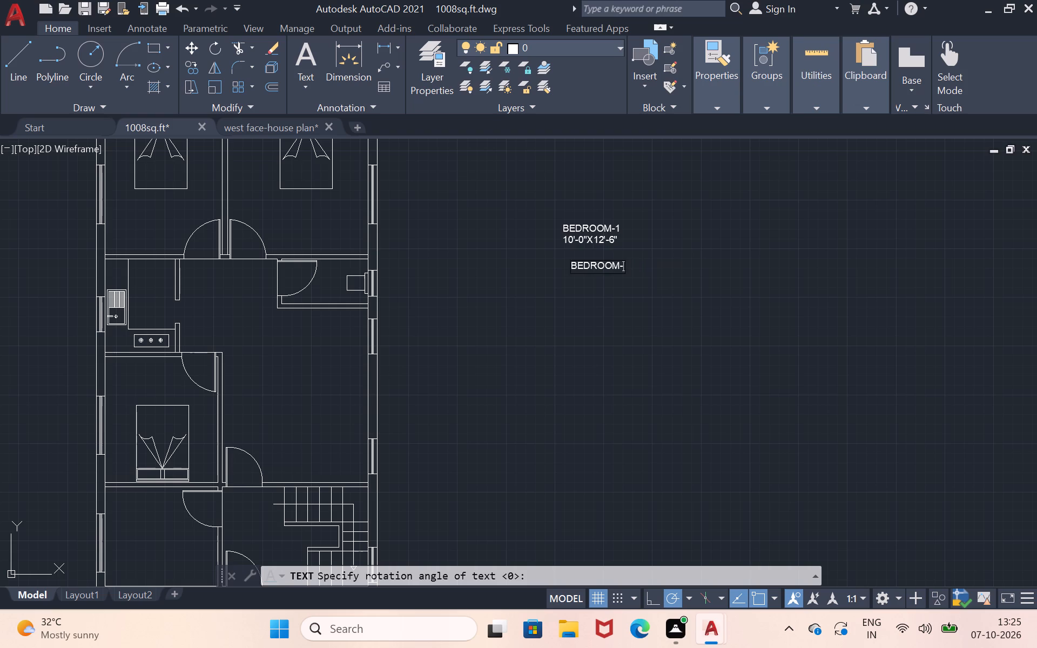
key(2)
Add a second line reading 12'-0"X12'-6" under the BEDROOM-2 text.
key(Return)
text(12)
text('0)
key(BackSpace)
key(minus)
key(0)
key(shift+quotedbl)
key(x)
text(12)
key(apostrophe)
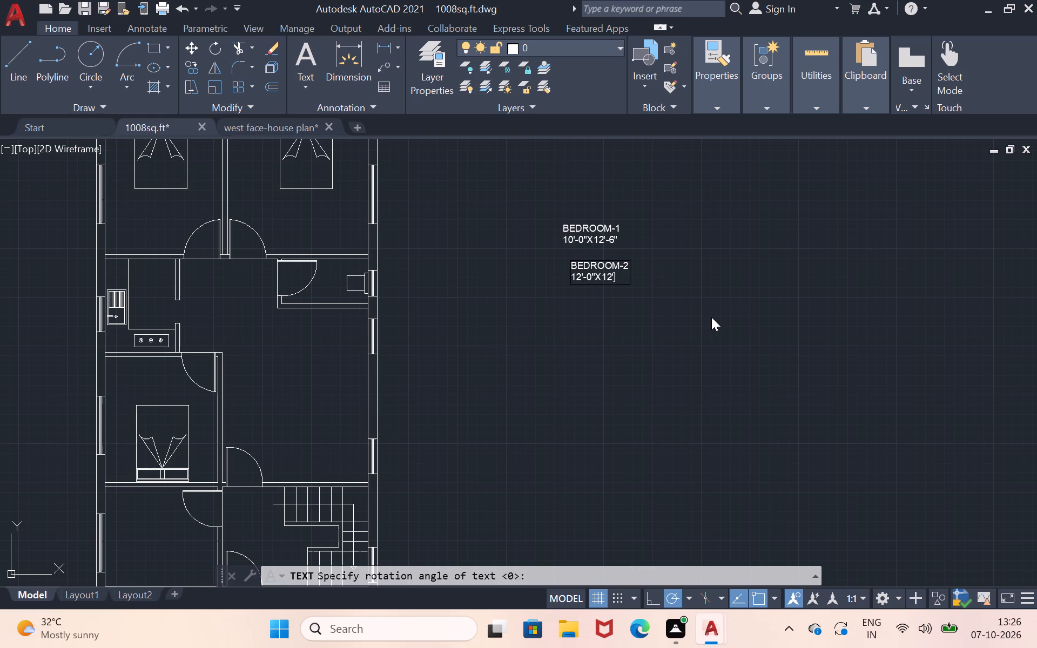
text(-6)
key(shift+quotedbl)
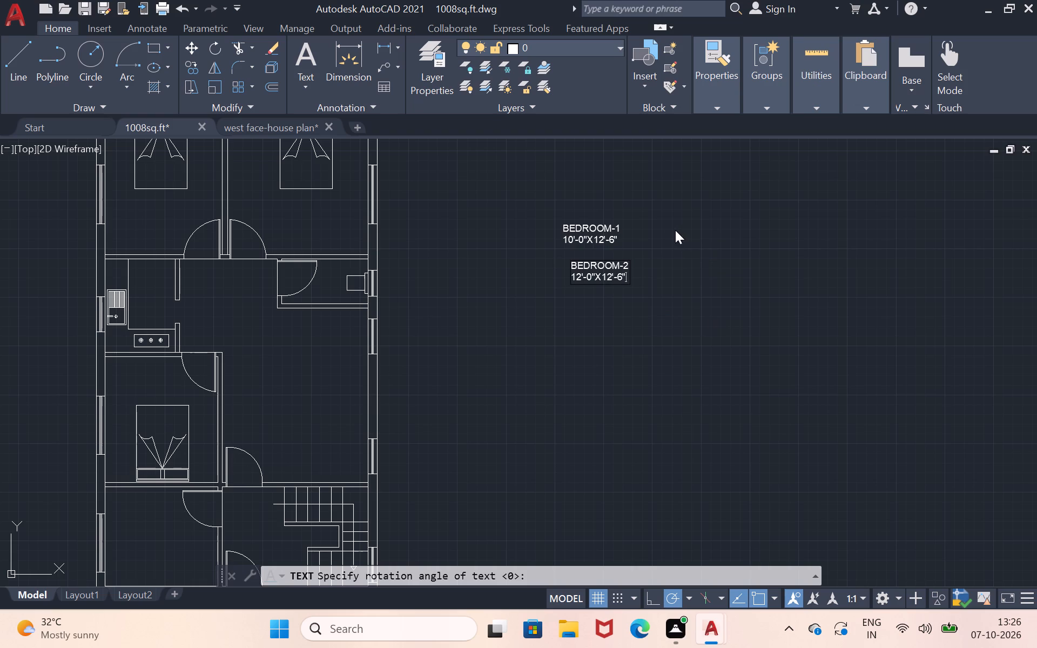
Place a two-line text east of the BEDROOM-1 label, reading KITCHEN with 6'-0"X8'-0" beneath it.
click(675, 230)
text(KI)
text(TCHEN)
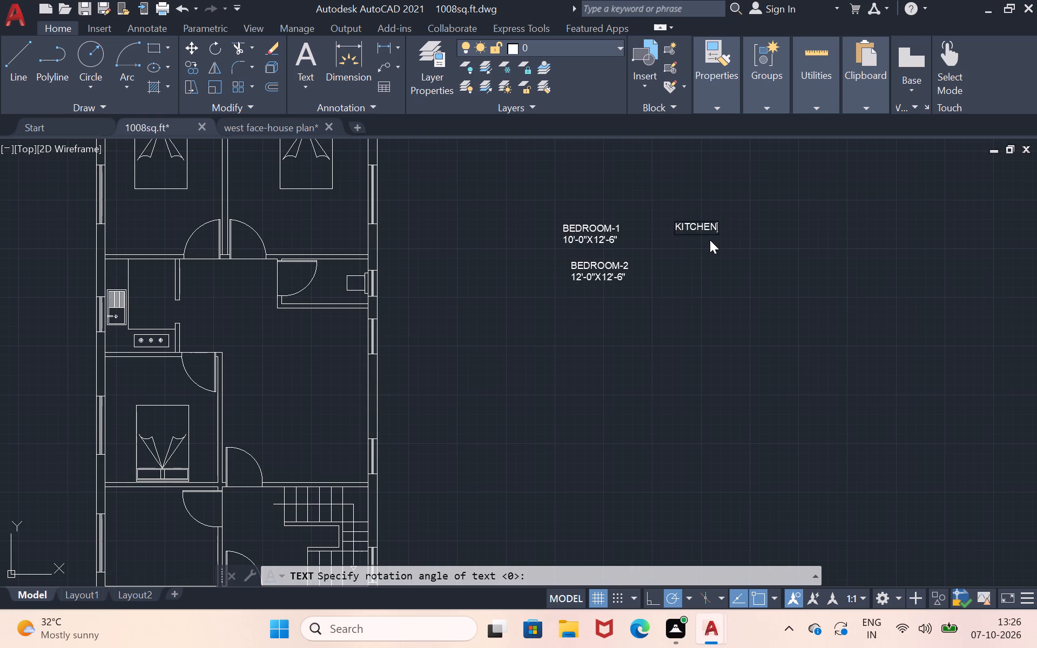
key(Return)
text(6'-0)
key(shift+quotedbl)
key(x)
text(8')
text(-0)
key(shift+quotedbl)
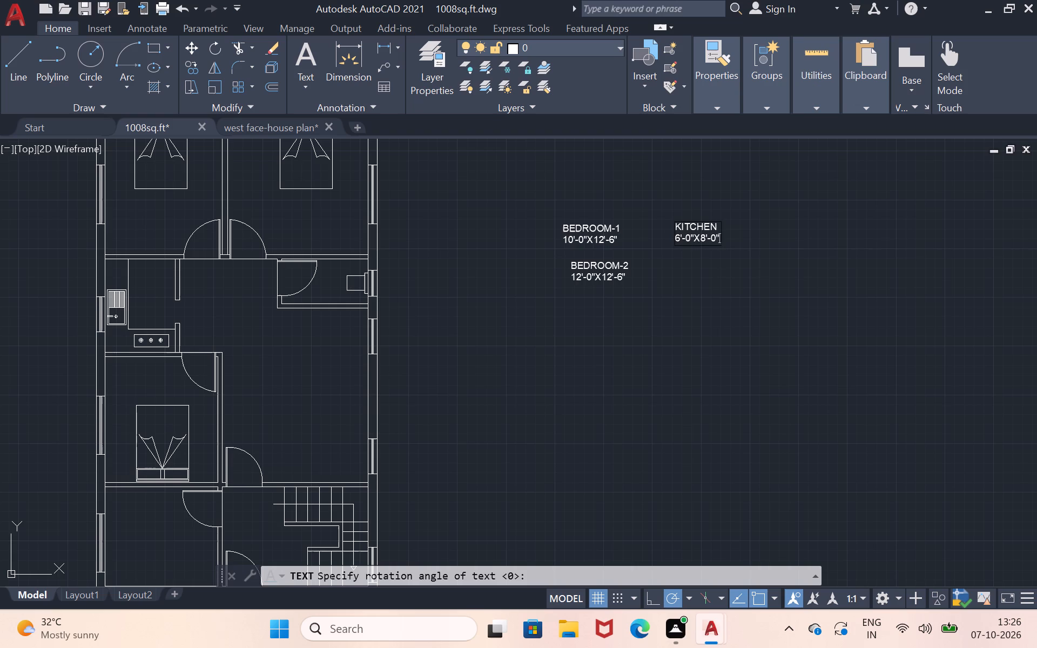
Place a two-line text just below the KITCHEN label, reading DINNING with 8'1"X8'-0" beneath it.
click(662, 261)
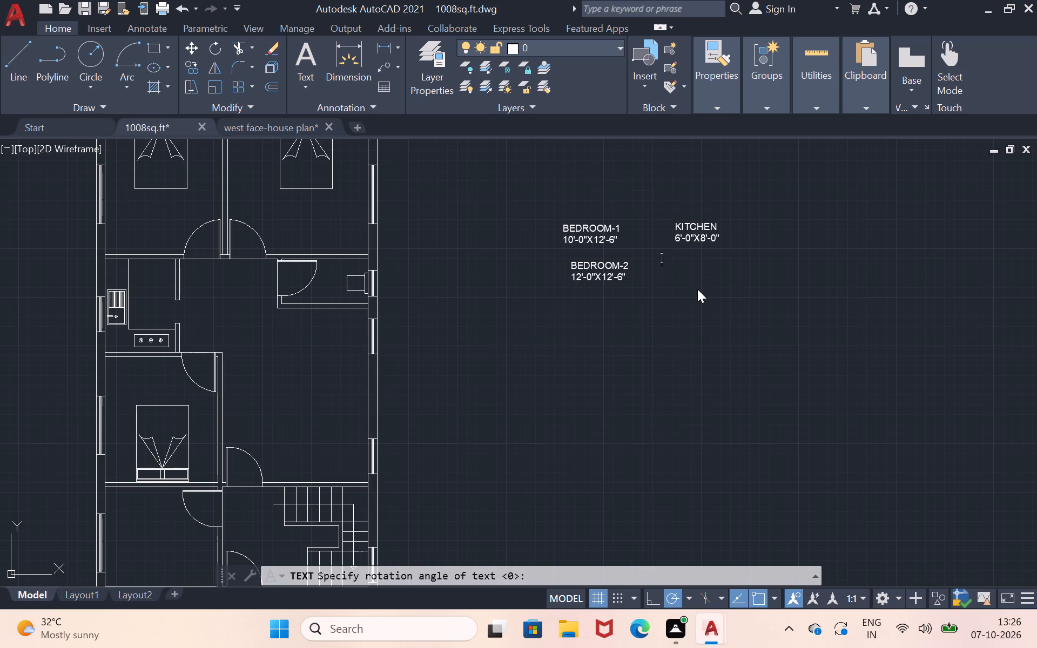
text(DINNING)
key(Return)
key(8)
key(apostrophe)
key(1)
key(shift+quotedbl)
key(x)
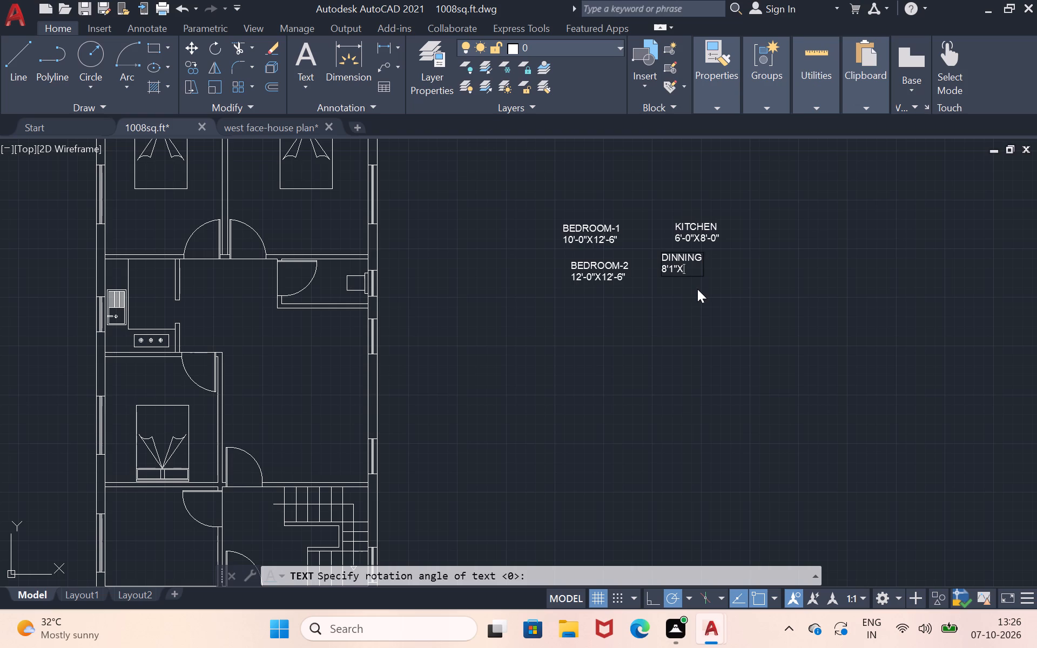
key(8)
key(apostrophe)
text(-0)
key(shift+quotedbl)
Place a two-line text below the DINNING label, reading TOILET with 7'-5"X3'-10" beneath it.
click(656, 302)
text(TO)
text(IL)
text(ET)
key(Return)
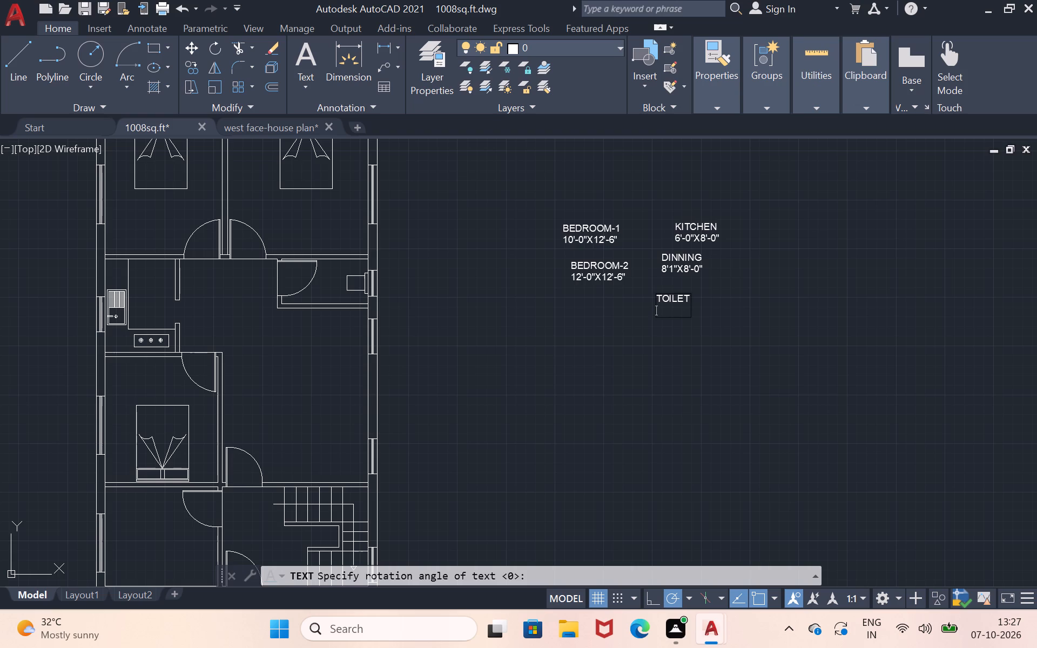
key(7)
key(apostrophe)
key(minus)
key(5)
key(shift+quotedbl)
key(x)
key(3)
key(apostrophe)
text(-10)
key(shift+quotedbl)
Place another text reading BEDROOM-3 in the empty area just below the BEDROOM-2 label.
click(579, 308)
text(BED)
text(ROOM)
text(-3)
key(Return)
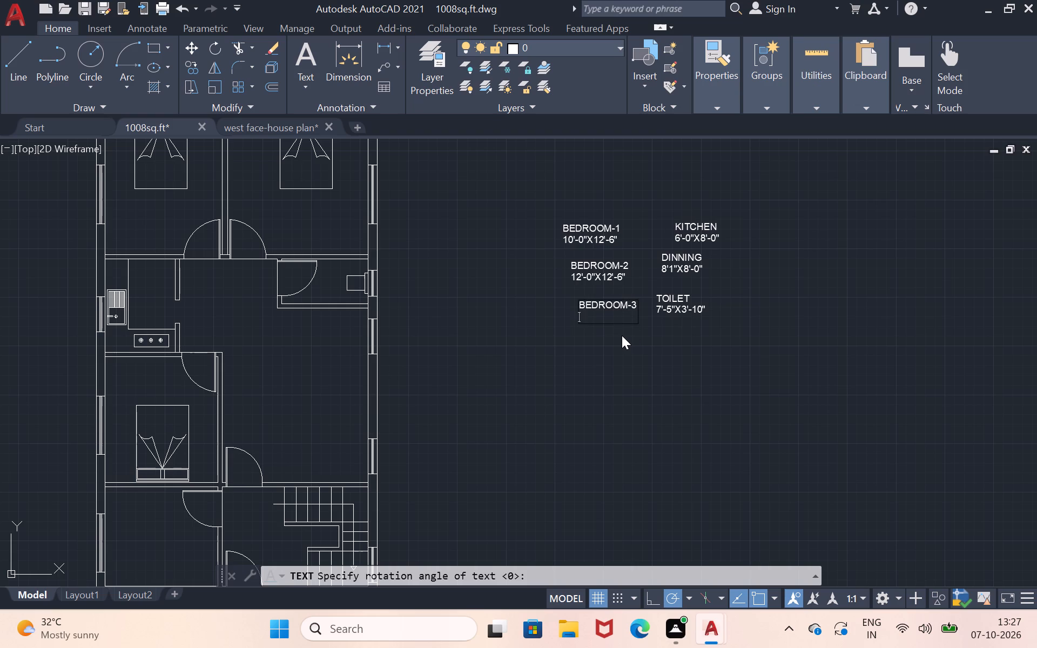
Add a second line reading 10'-0"X10'-1" under the BEDROOM-3 text.
text(10)
key(apostrophe)
key(minus)
key(0)
key(shift+quotedbl)
key(x)
text(1-)
text('-)
key(BackSpace)
key(BackSpace)
key(BackSpace)
key(0)
key(apostrophe)
key(minus)
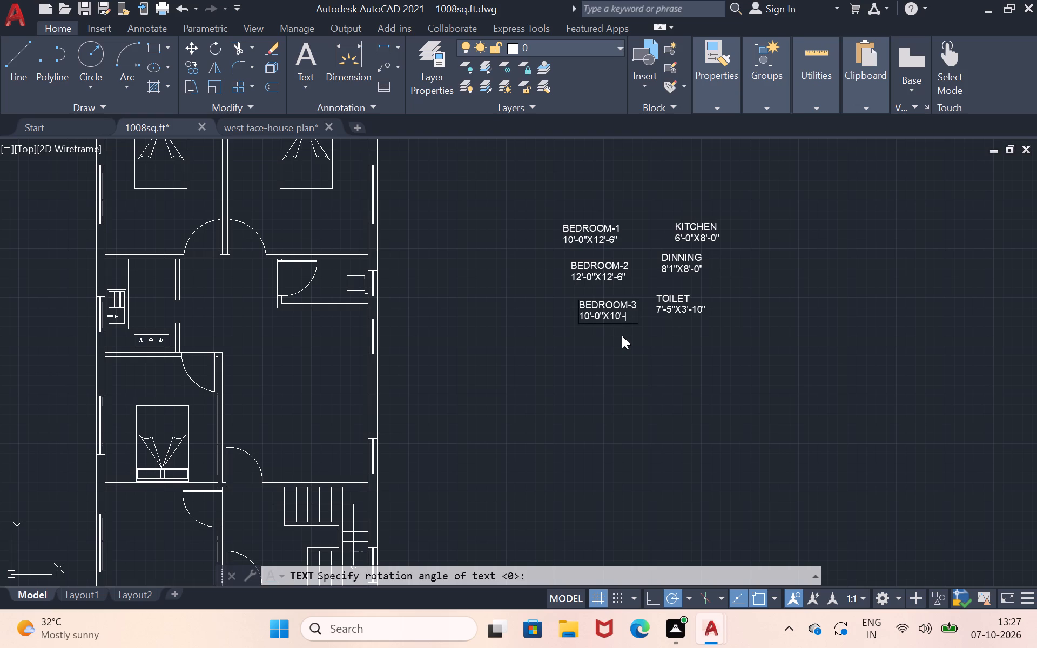
key(1)
key(shift+quotedbl)
Place another text reading LIVING & DINING in the empty area just below the TOILET label.
click(686, 345)
text(LIV)
key(i)
text(NG)
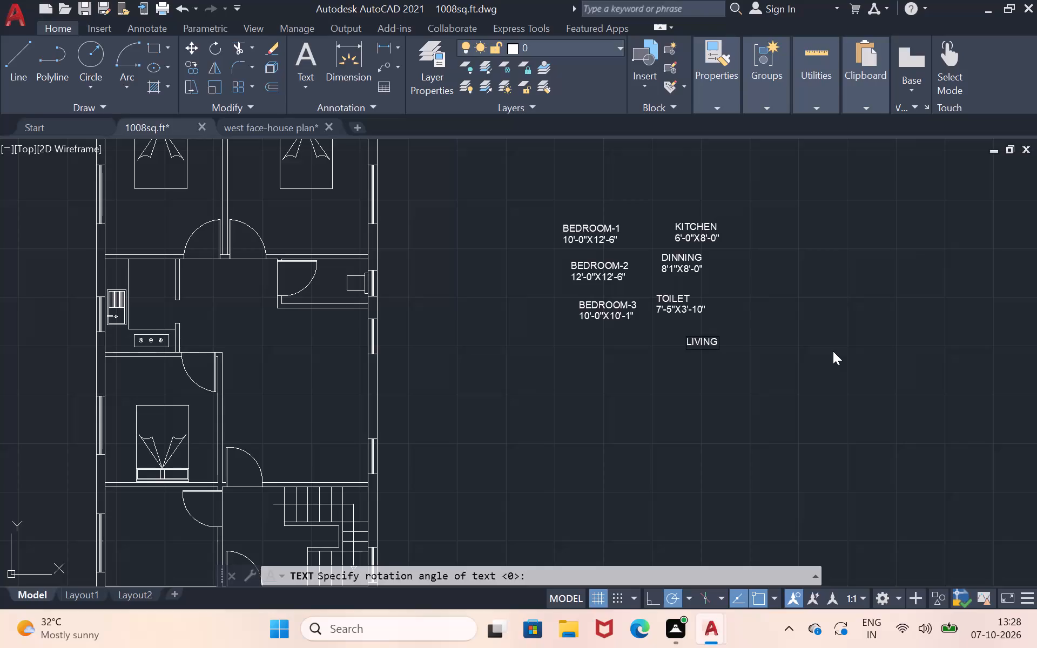
key(space)
key(shift+ampersand)
key(space)
text(DIN)
text(NIN)
key(BackSpace)
key(BackSpace)
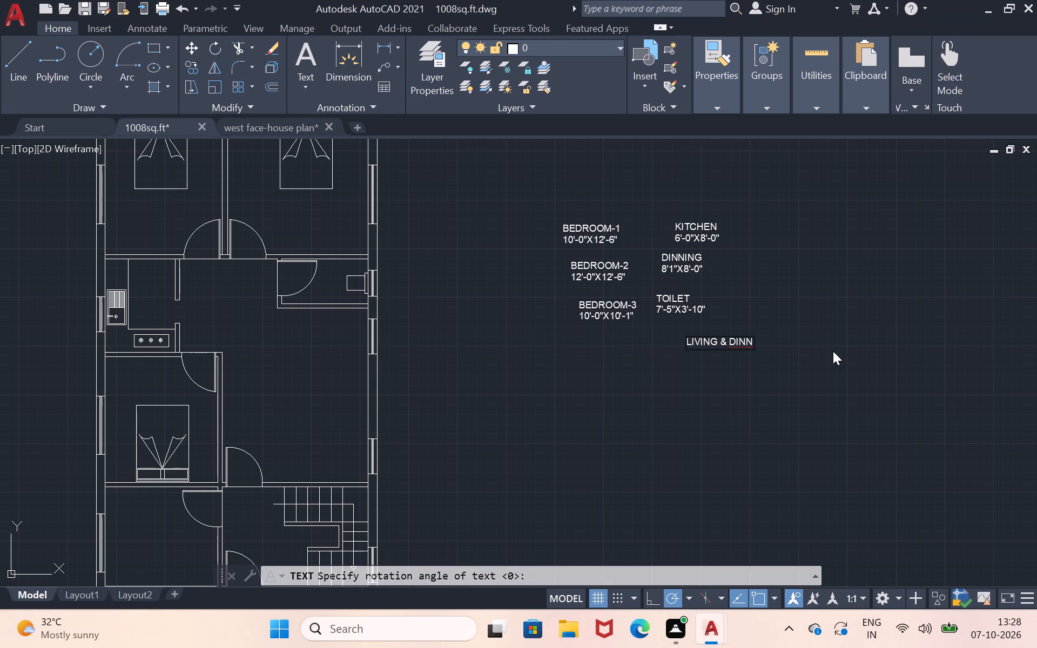
key(BackSpace)
key(i)
text(NG)
Add a second line reading 12'-0"X14'-4" under the LIVING & DINING text.
key(Return)
text(12)
key(apostrophe)
key(minus)
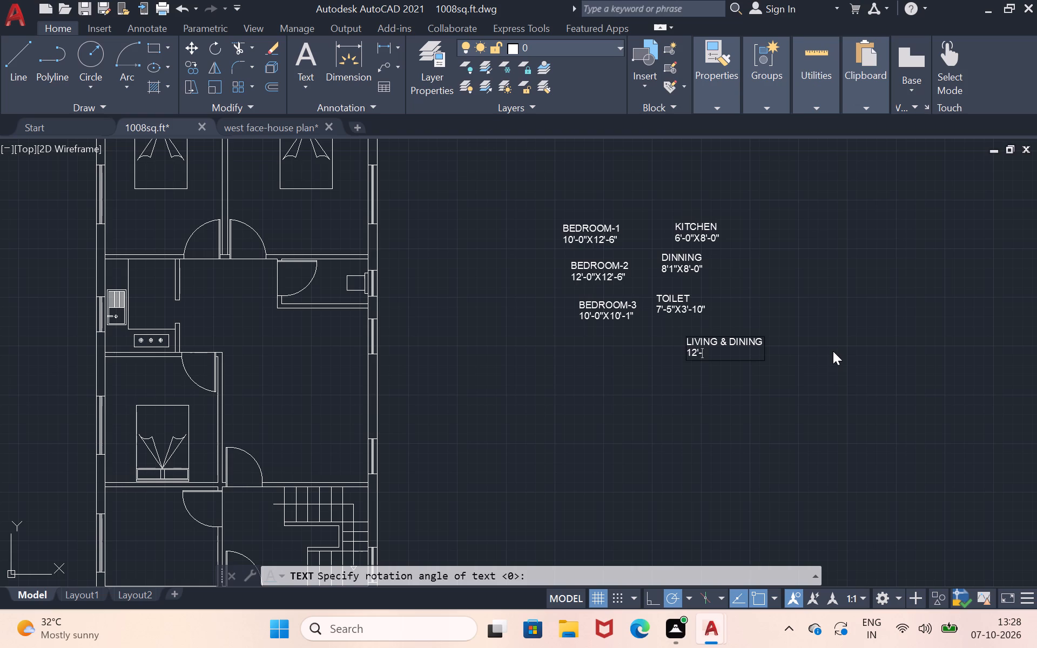
key(0)
key(shift+quotedbl)
key(x)
text(14)
key(apostrophe)
key(minus)
key(4)
key(shift+quotedbl)
Place a two-line text just below the BEDROOM-3 label, reading DRAWING with 10'-0"X8'-6" beneath it.
click(617, 341)
text(DR)
text(AW)
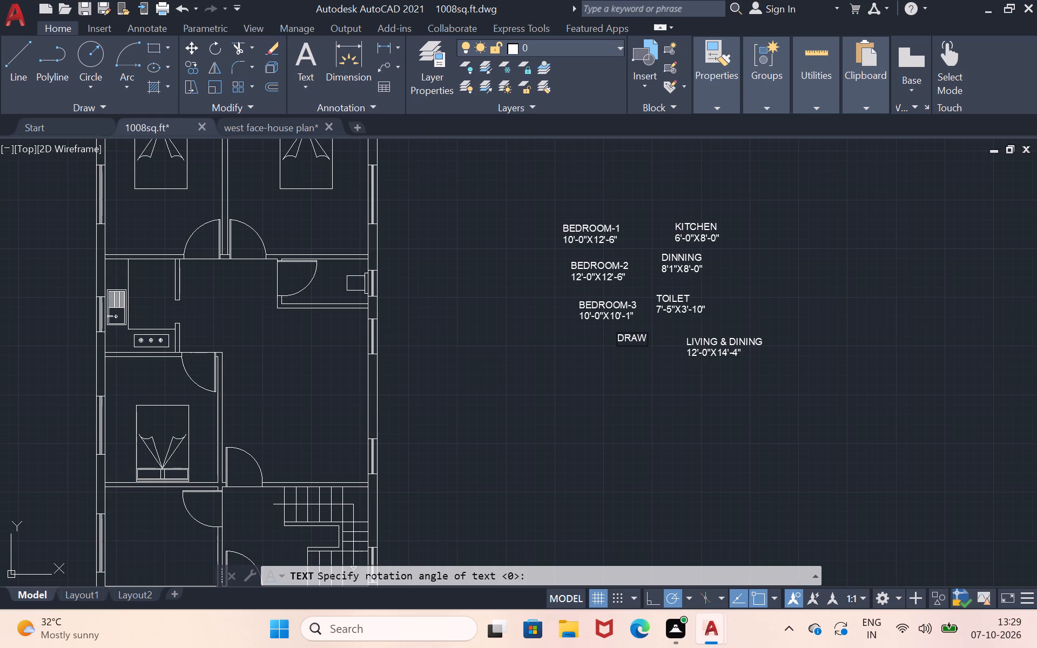
text(ING)
key(Return)
text(10)
key(apostrophe)
key(minus)
key(0)
key(shift+quotedbl)
key(x)
key(8)
key(apostrophe)
text(-6)
key(shift+quotedbl)
Place a two-line text in the empty area below and left of the DRAWING label, reading STAIR with 12'-0"X8'-6" beneath it.
click(491, 377)
text(ST)
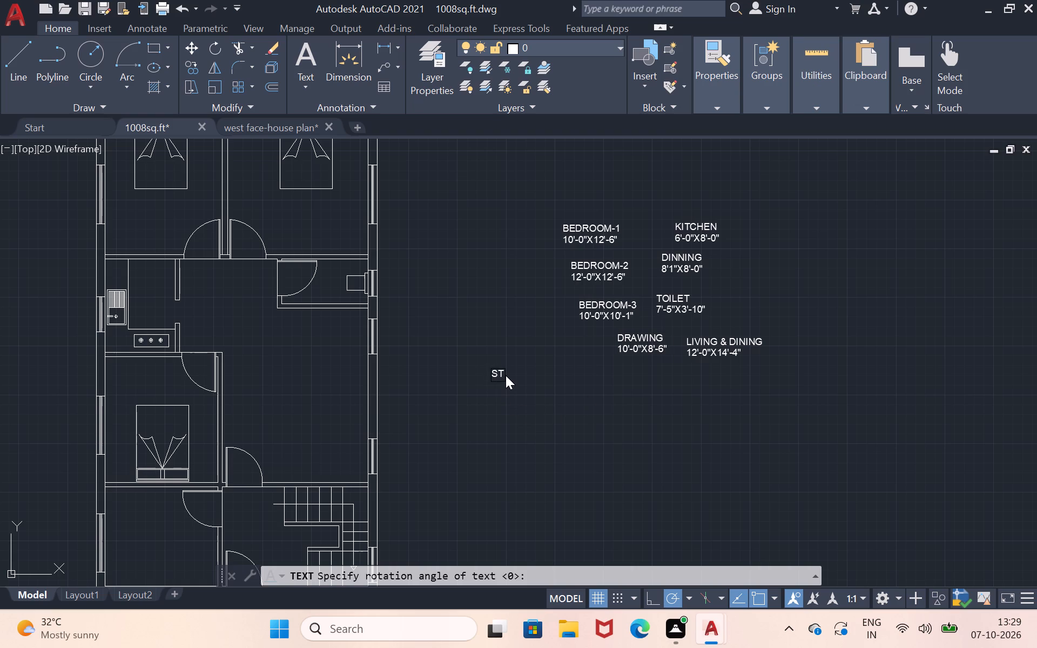
key(a)
key(r)
key(BackSpace)
text(IR)
key(Return)
text(12)
key(apostrophe)
key(minus)
key(0)
key(shift+quotedbl)
key(x)
text(8'-)
key(6)
key(shift+quotedbl)
Place two texts reading ENTRY, one below the DRAWING label and one just to the right of the STAIR label.
click(646, 414)
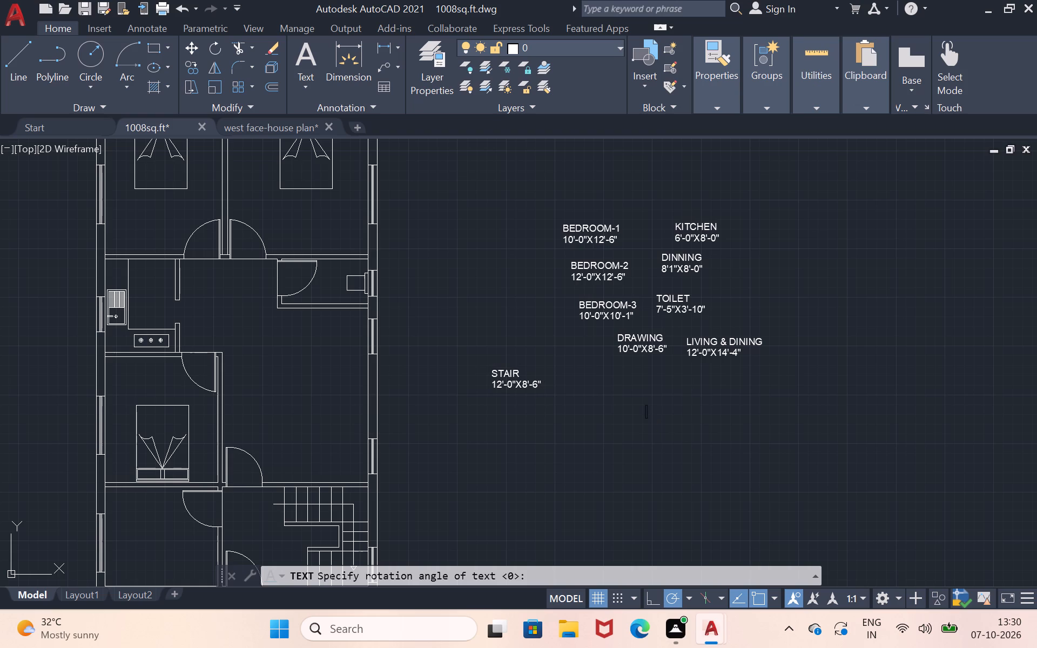
text(EN)
text(TR)
key(y)
click(568, 374)
text(EN)
text(TRY)
text(UP)
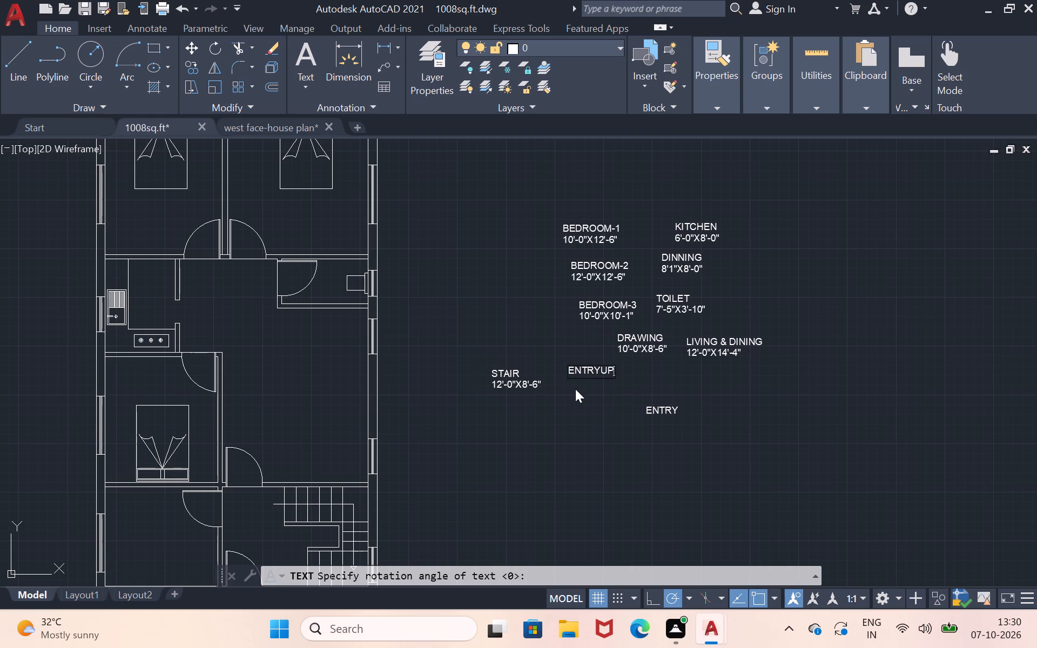
key(BackSpace)
key(BackSpace)
Place a text reading UP in the empty area below the ENTRY text that sits beside STAIR.
click(554, 429)
text(UP)
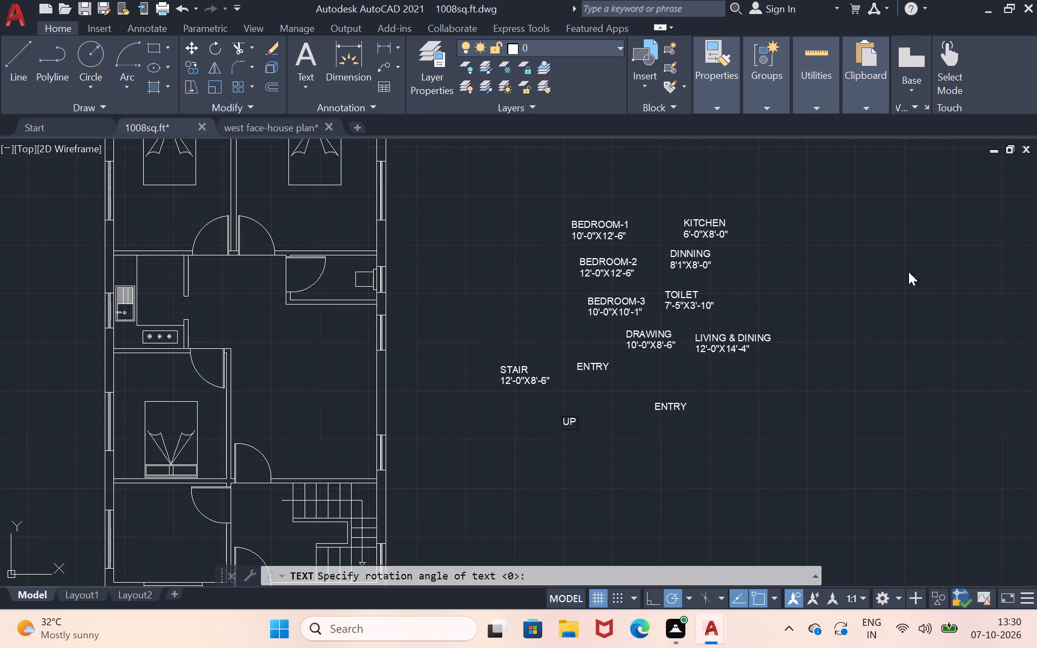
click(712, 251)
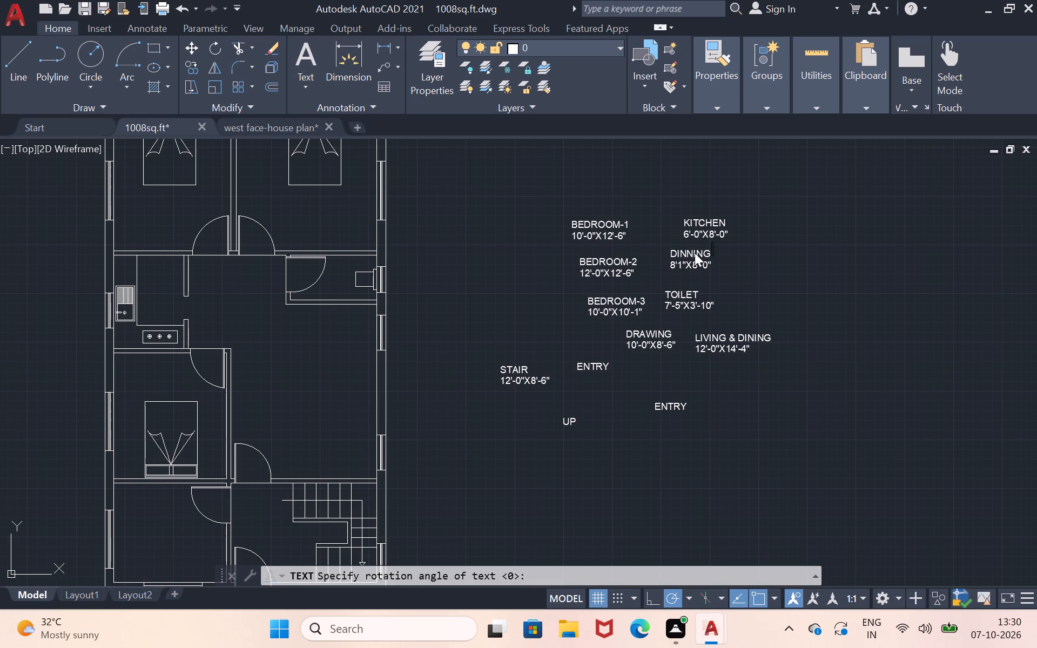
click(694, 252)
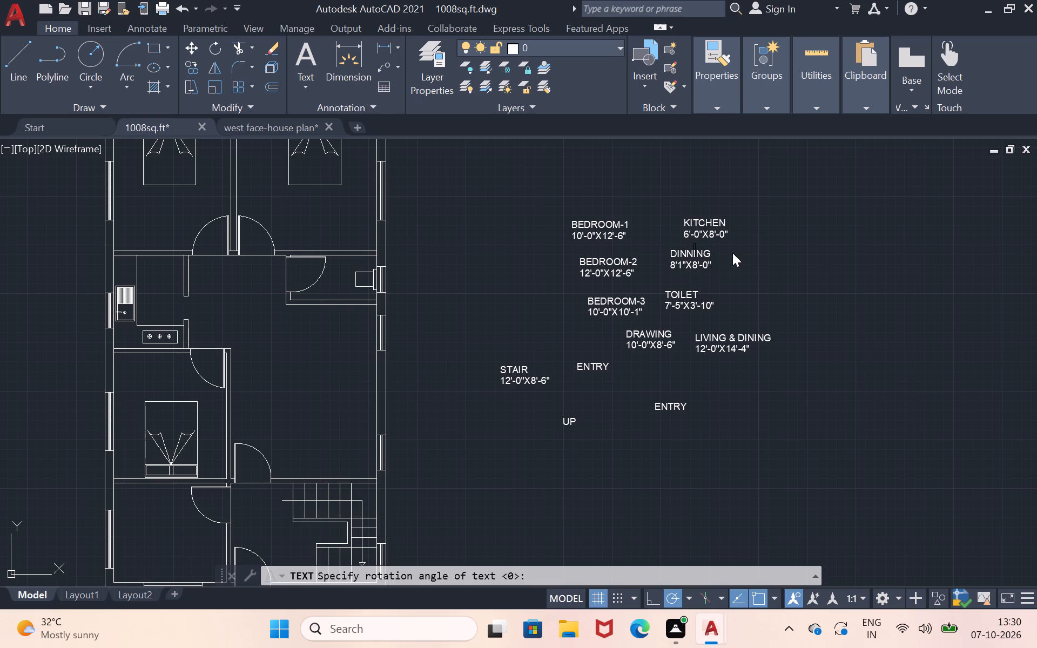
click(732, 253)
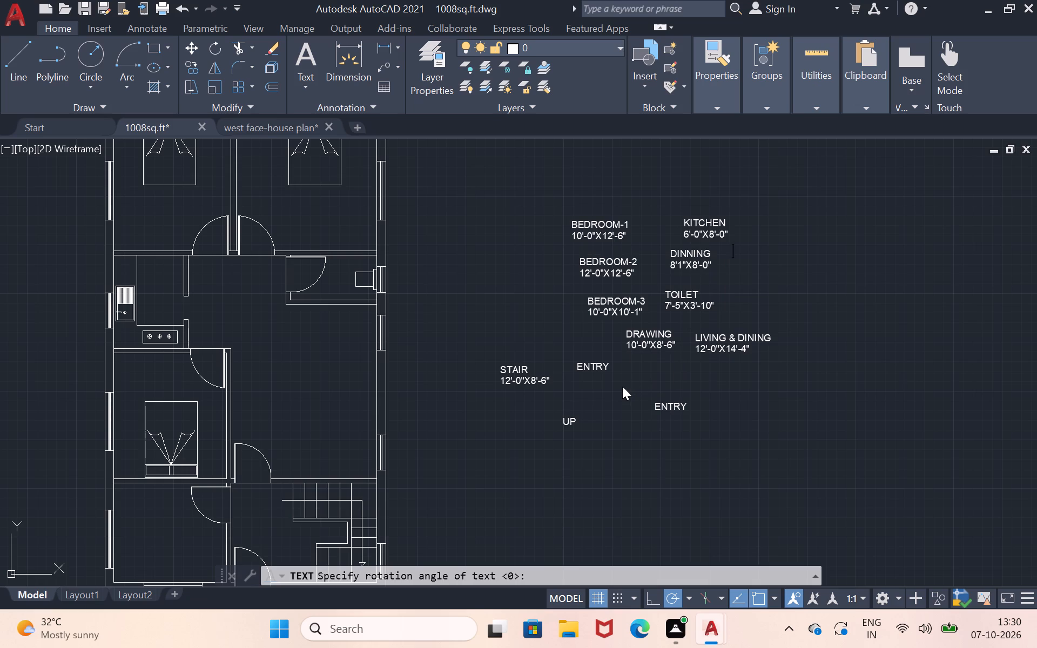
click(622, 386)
Place a text reading GROUND FLOOR PLAN below and right of the lower ENTRY text.
click(737, 433)
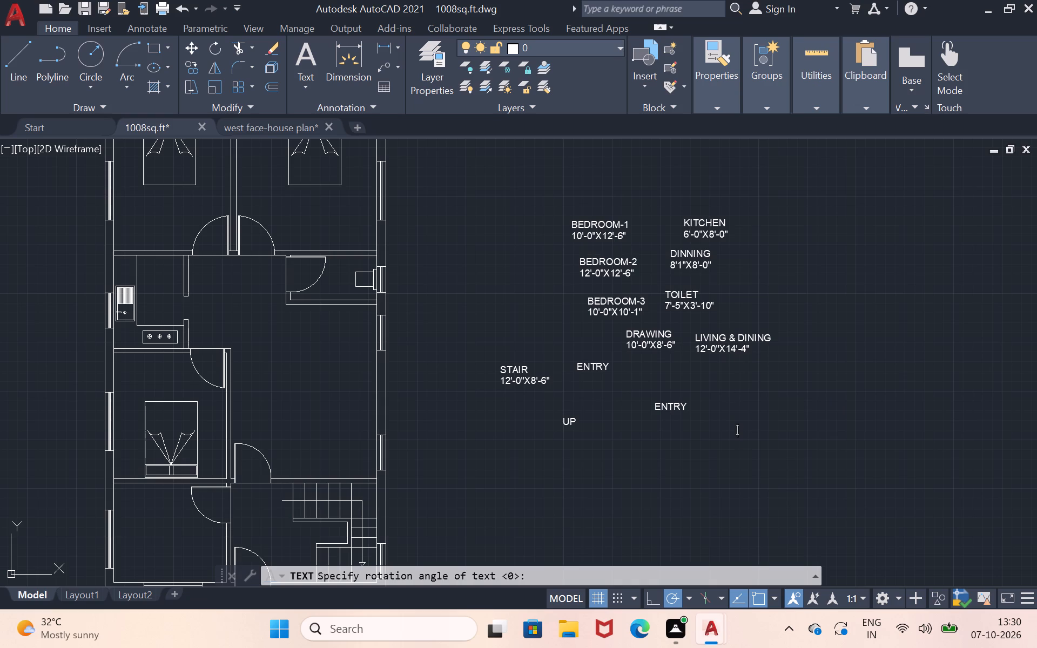
key(g)
text(ROUN)
text(FF)
key(BackSpace)
key(BackSpace)
text(D)
key(space)
text(FLOOR)
key(space)
text(PLAN)
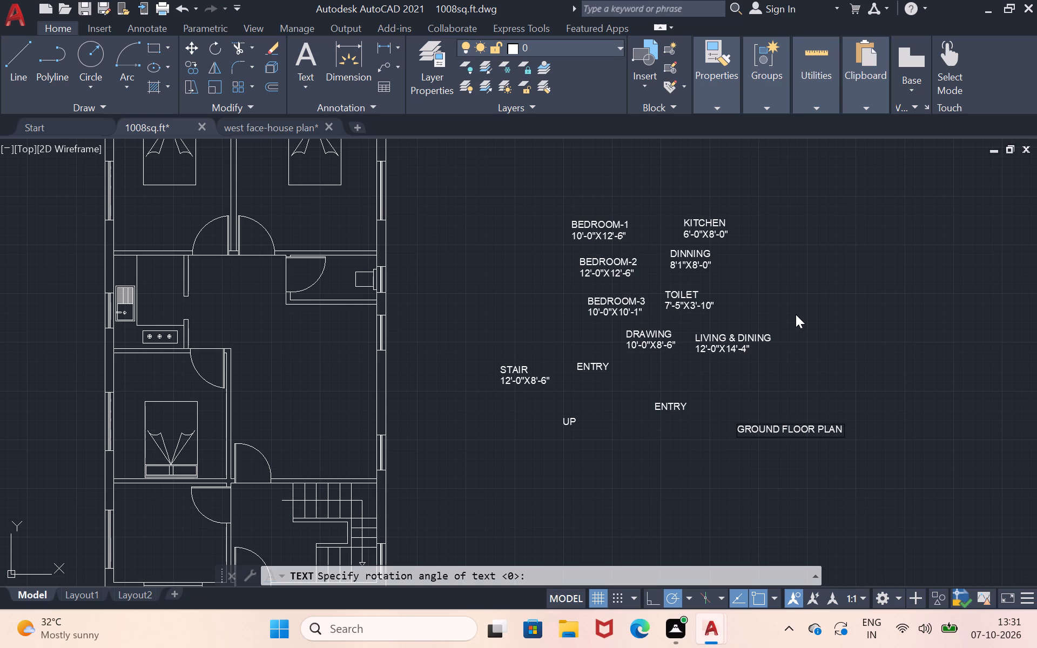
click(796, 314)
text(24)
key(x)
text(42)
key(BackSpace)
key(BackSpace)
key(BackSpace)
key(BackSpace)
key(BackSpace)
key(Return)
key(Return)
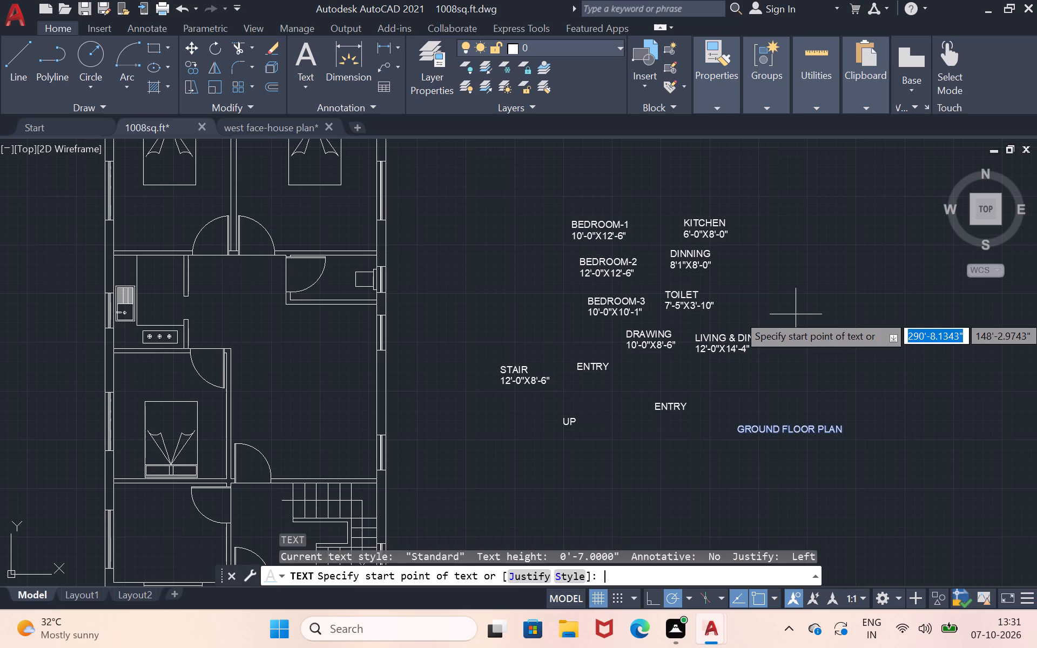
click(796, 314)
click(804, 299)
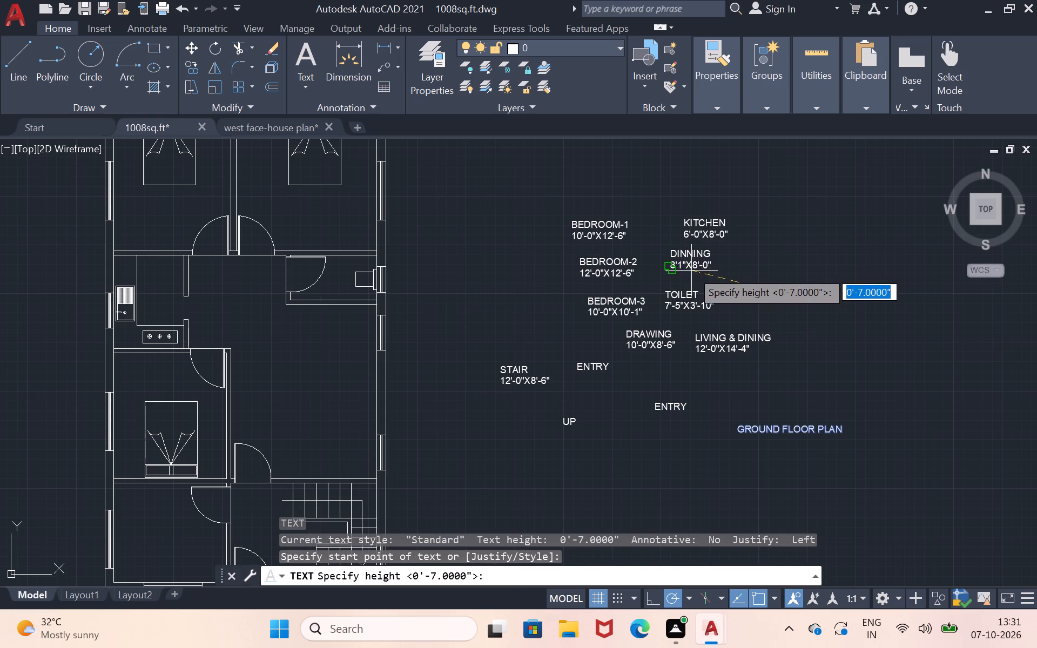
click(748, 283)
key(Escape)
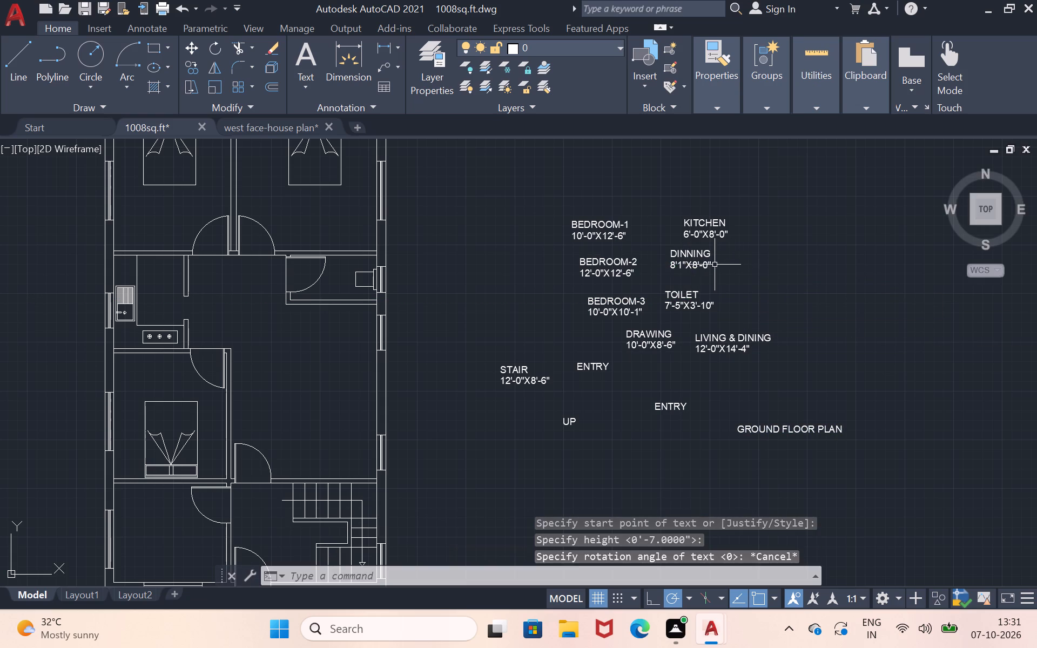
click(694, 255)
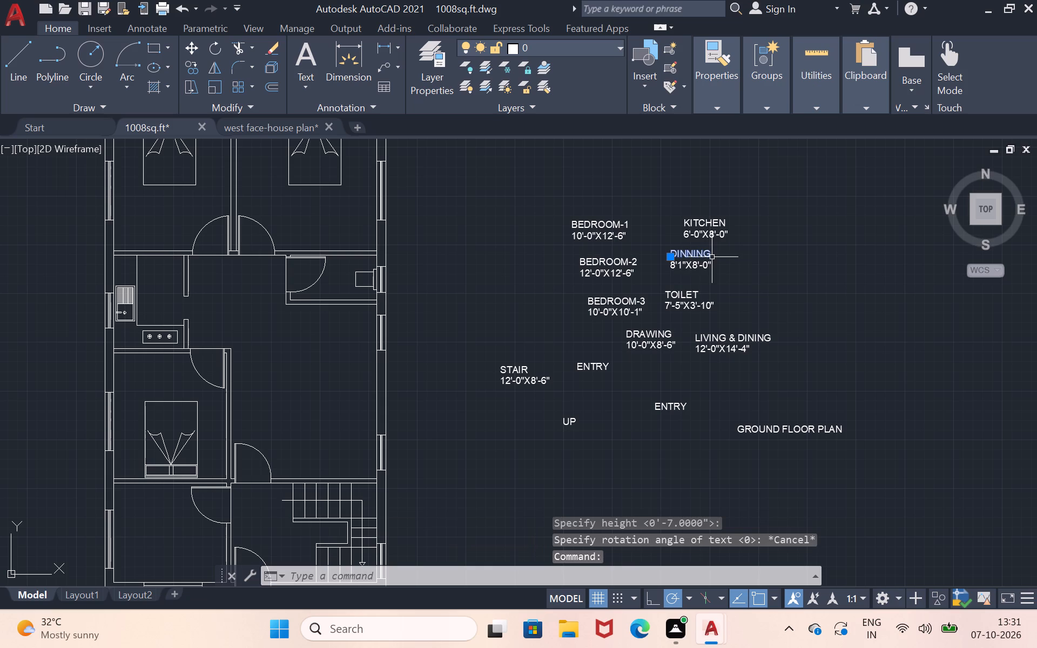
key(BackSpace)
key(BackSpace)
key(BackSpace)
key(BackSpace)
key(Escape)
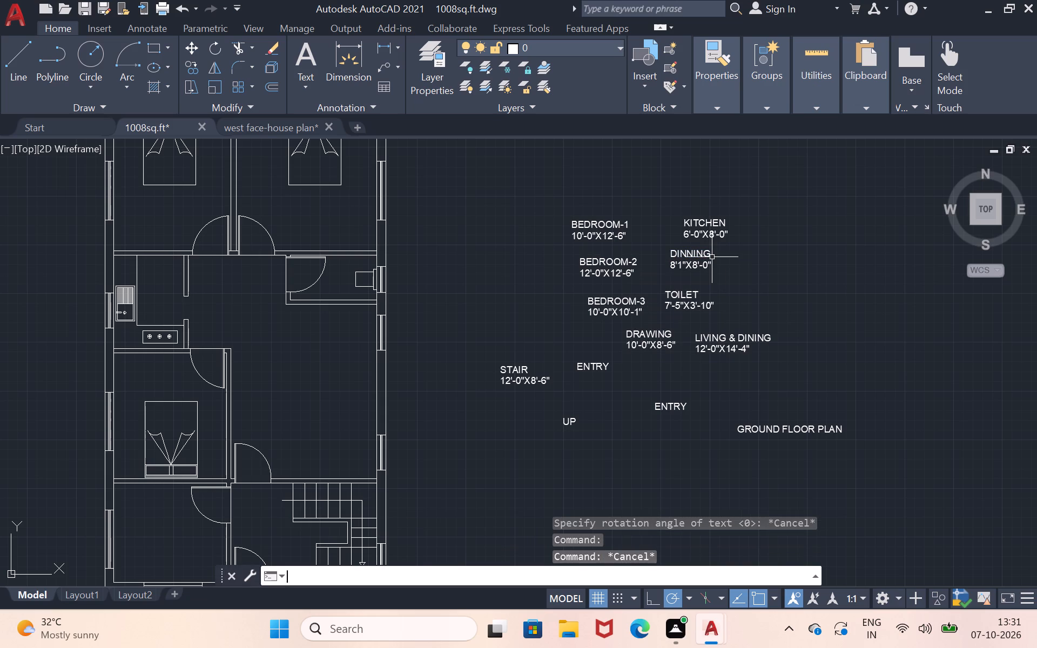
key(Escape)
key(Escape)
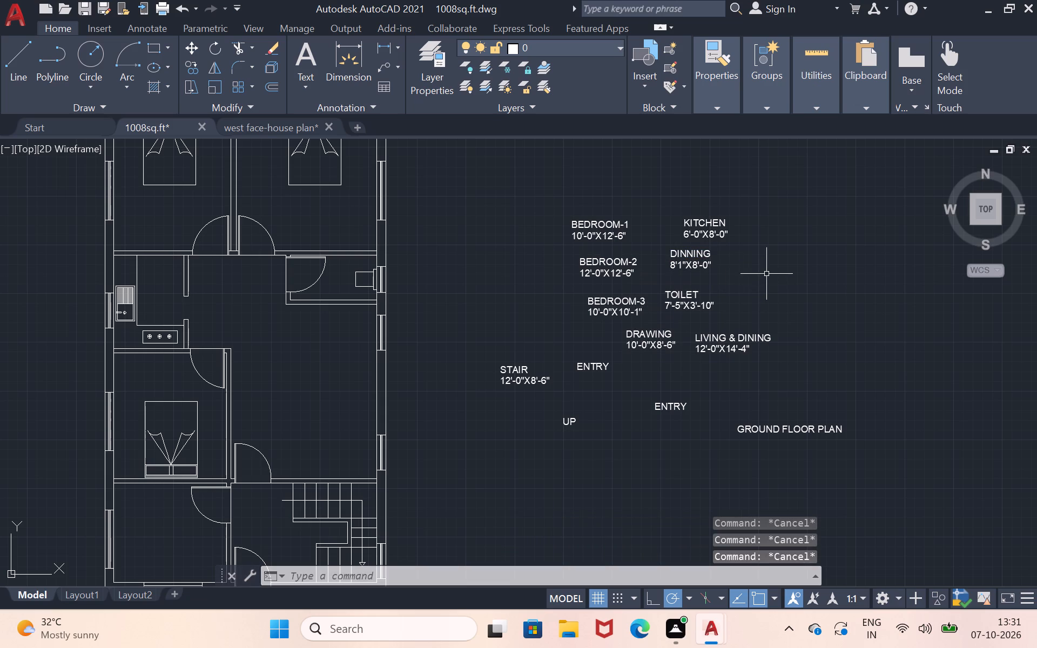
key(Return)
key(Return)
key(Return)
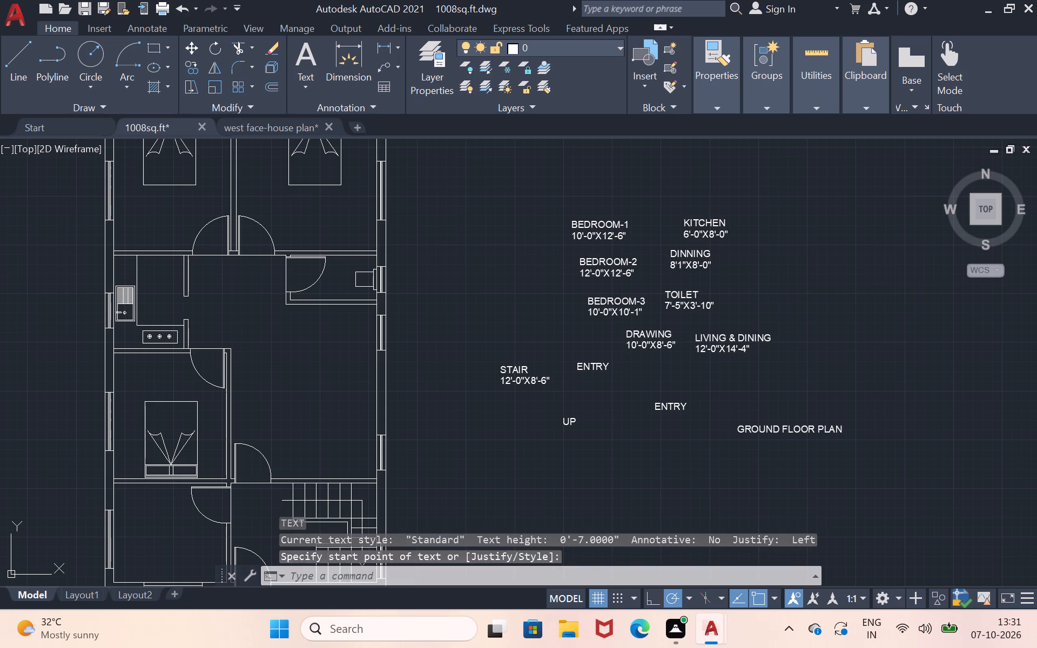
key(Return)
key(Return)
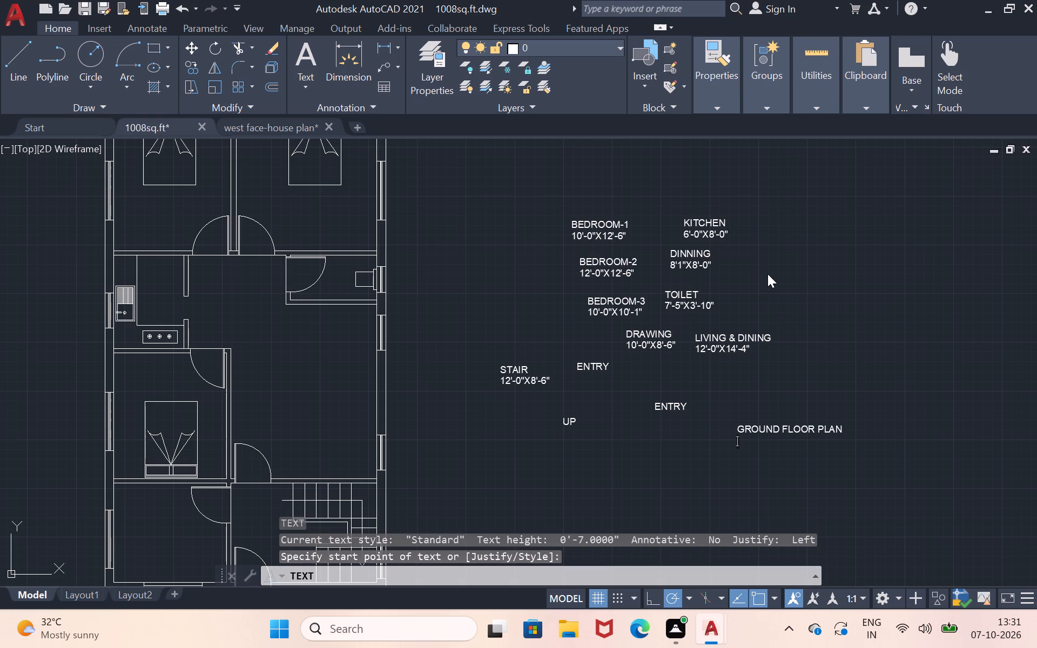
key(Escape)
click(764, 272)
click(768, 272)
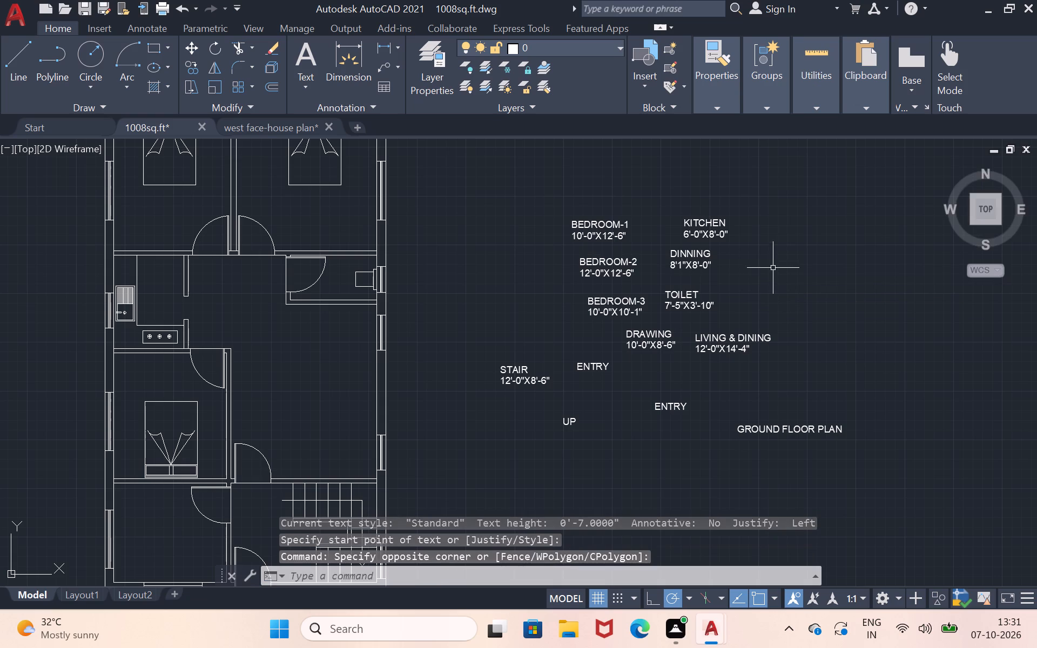
Correct the spelling of the DINNING label above 8'1"X8'-0" so that it reads DINING.
click(695, 258)
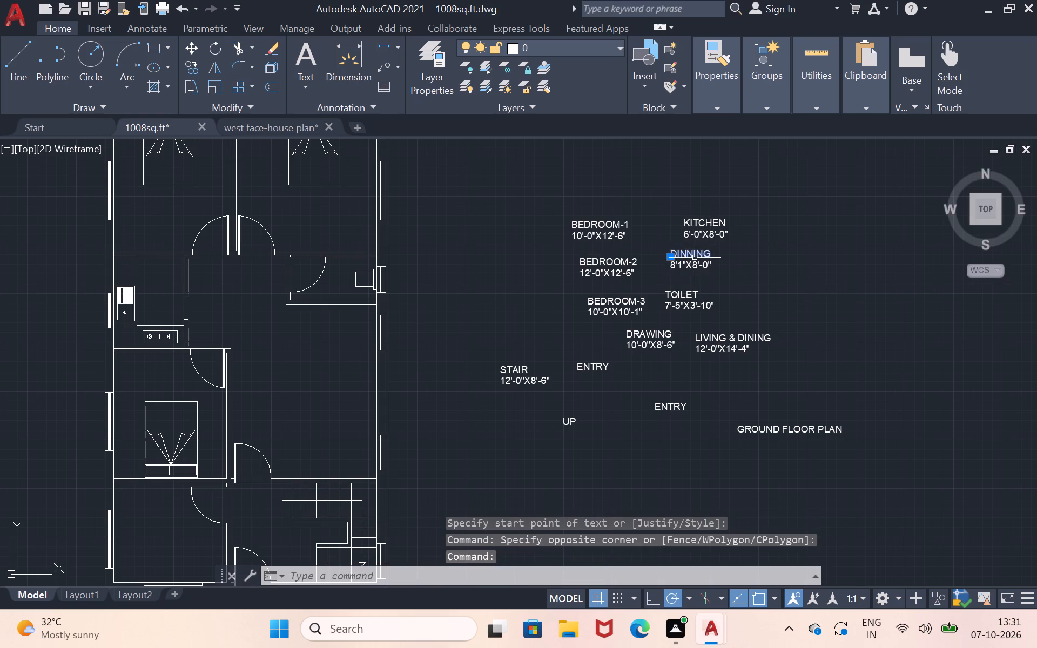
click(695, 258)
right_click(695, 258)
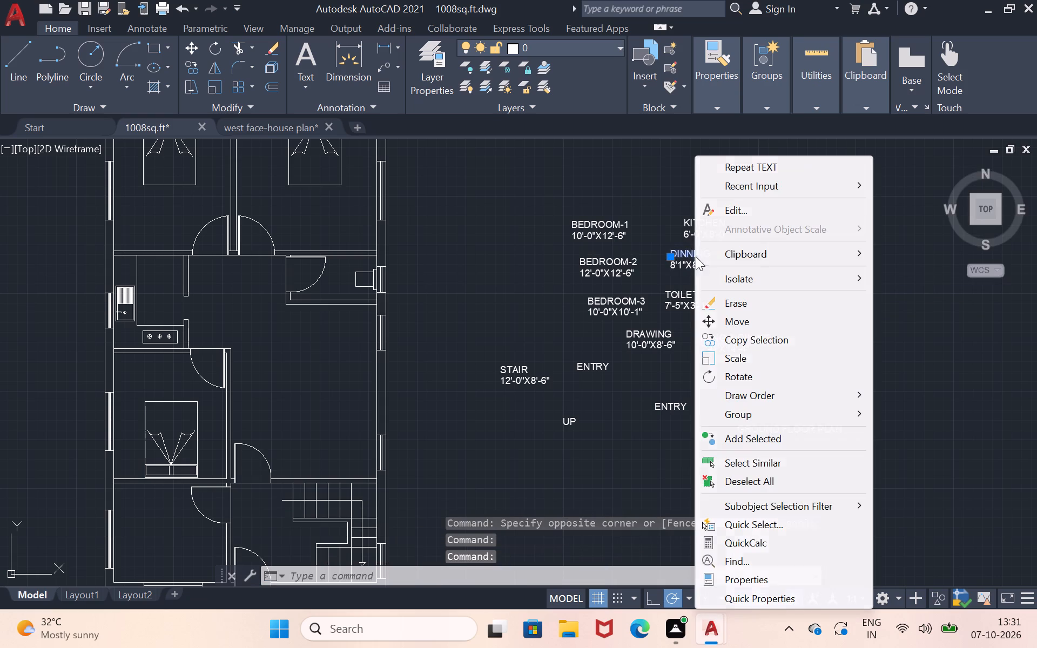
click(739, 212)
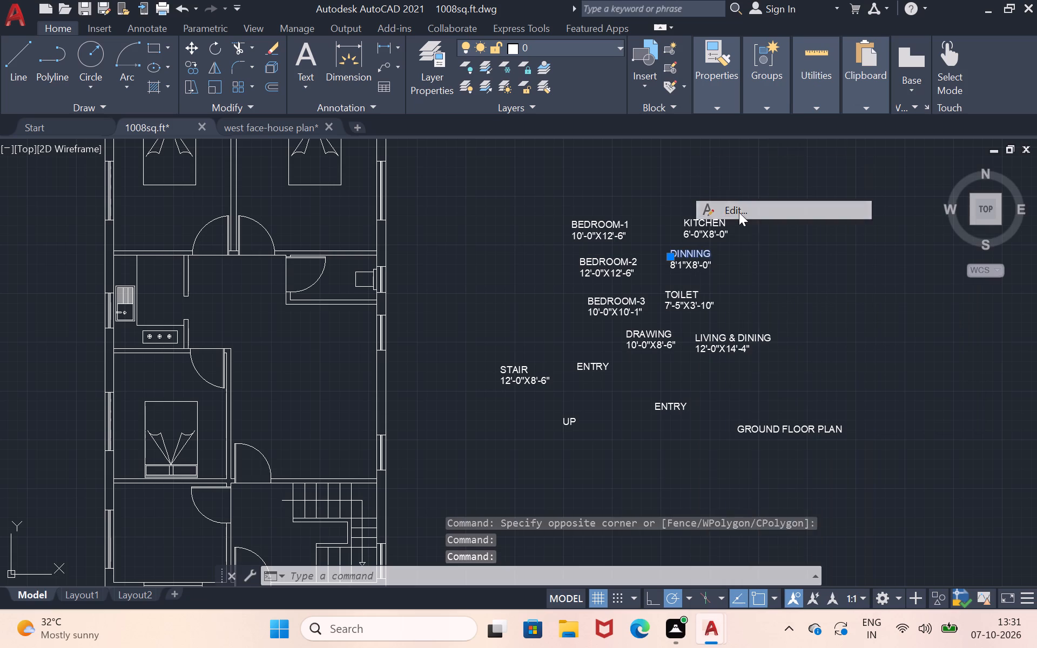
key(BackSpace)
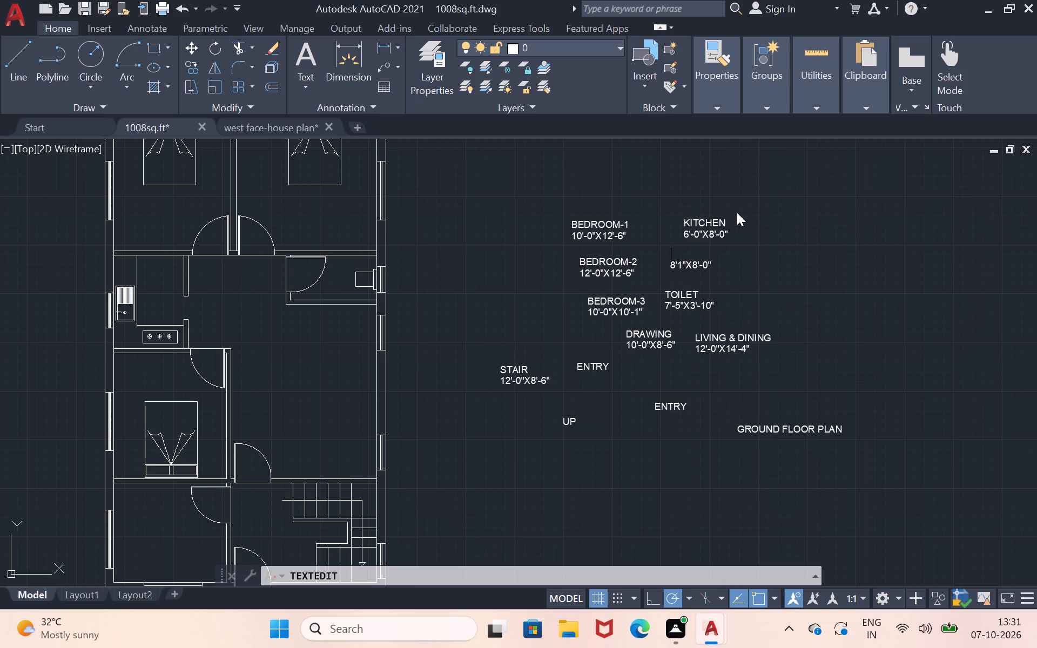
text(DININ)
key(g)
key(Return)
scroll(737, 212, down, 2)
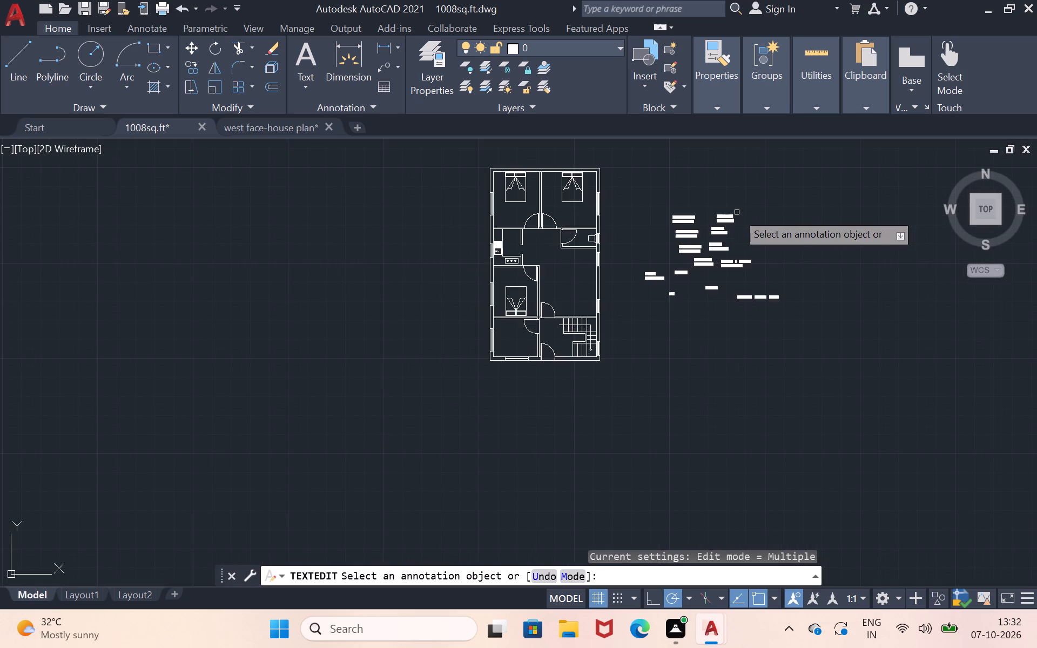
scroll(737, 212, up, 2)
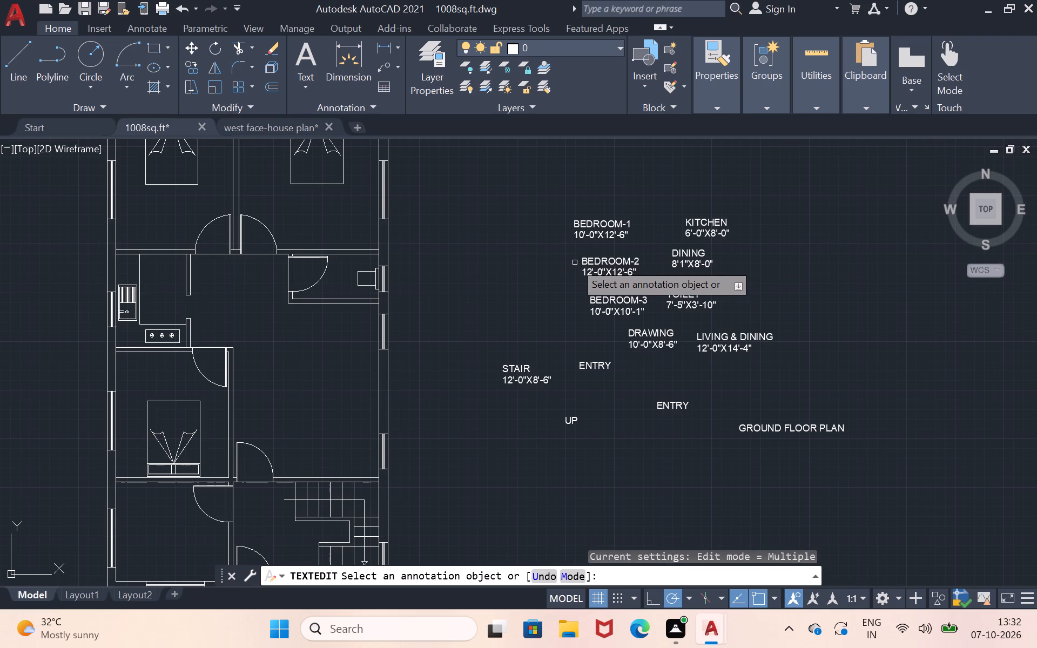
key(Return)
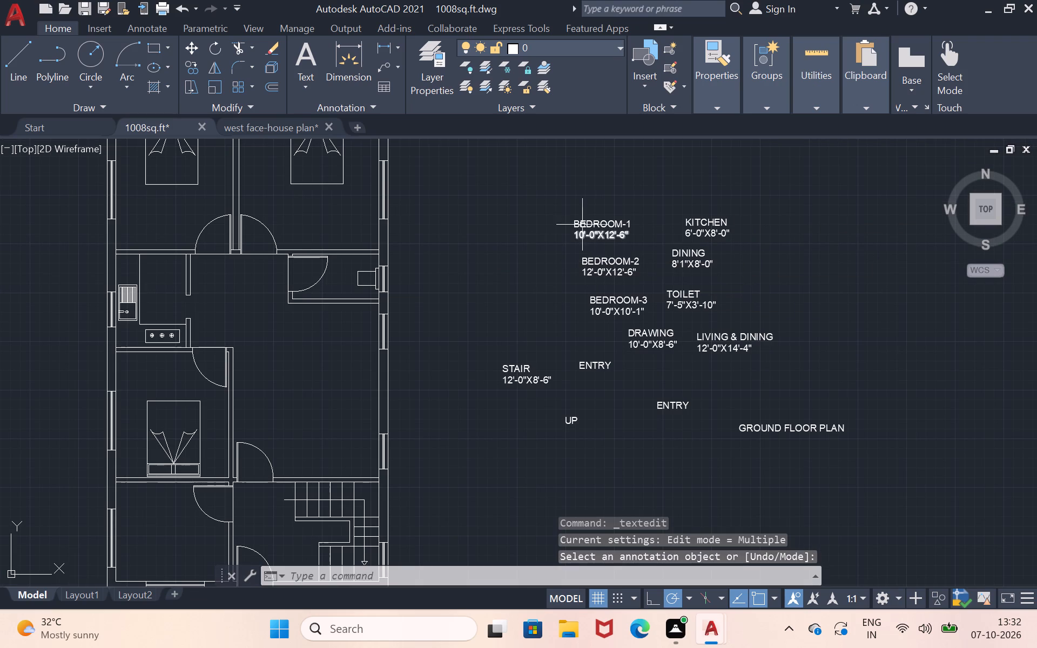
Move the BEDROOM-1 label with its size line into the plan's upper-left bedroom, just below the bed.
click(596, 228)
click(596, 239)
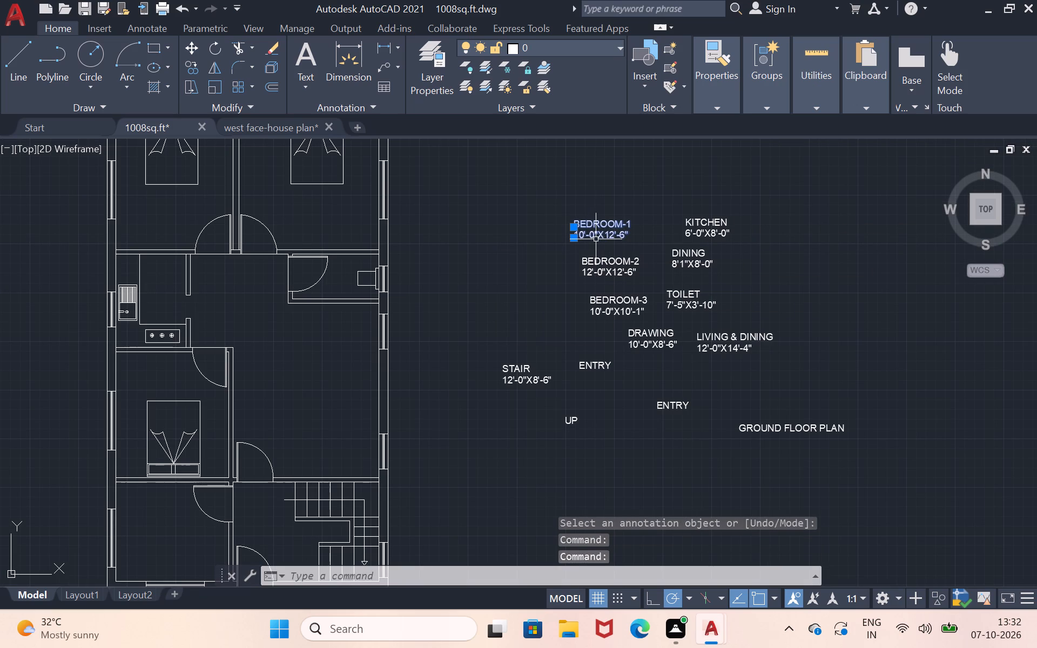
key(m)
key(Return)
click(596, 239)
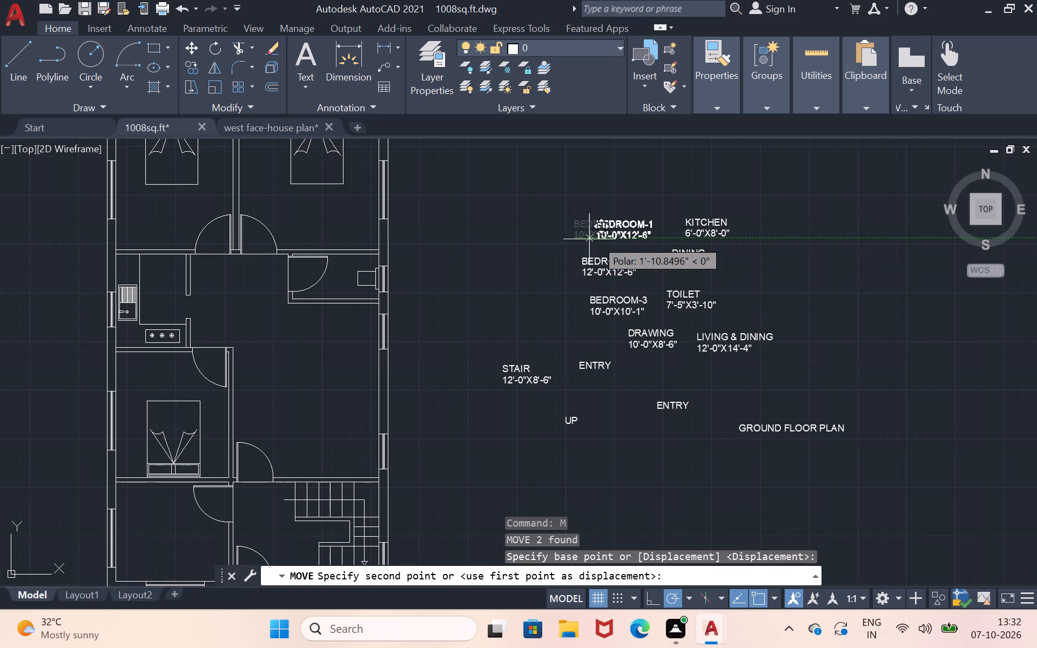
click(141, 222)
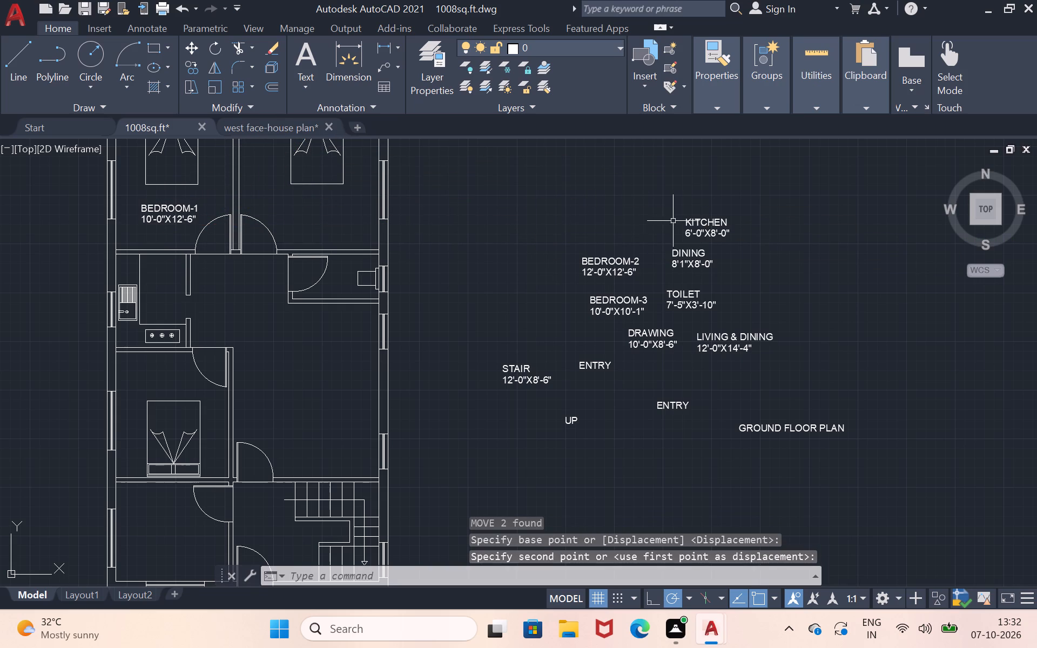
Move the BEDROOM-2 label with its size line into the plan's upper-right bedroom, just below the bed.
click(613, 259)
click(611, 274)
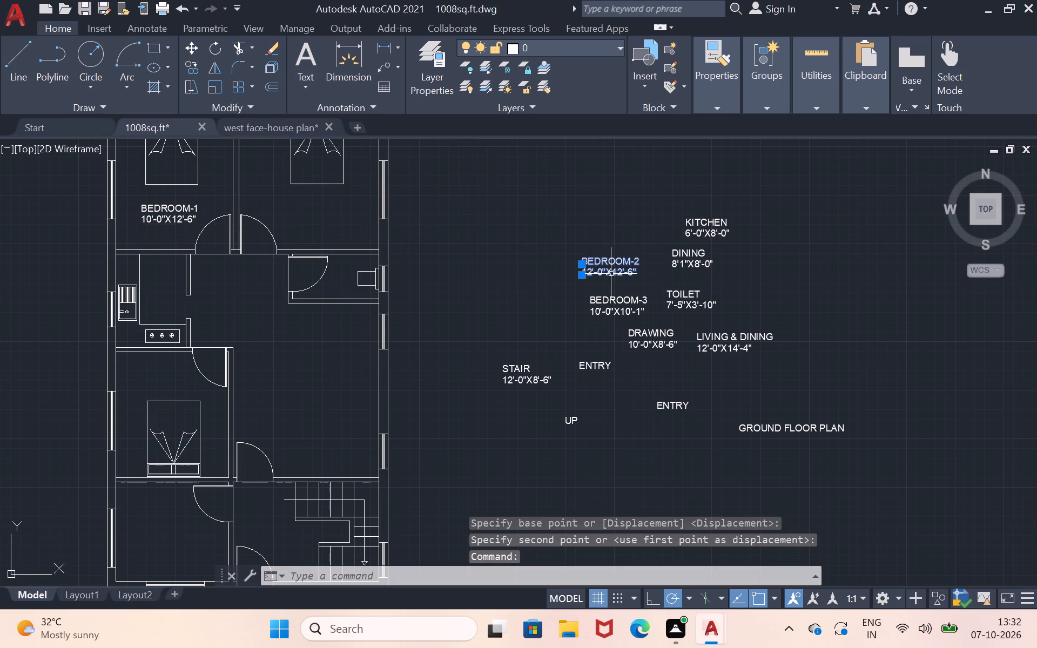
key(m)
key(Return)
click(611, 274)
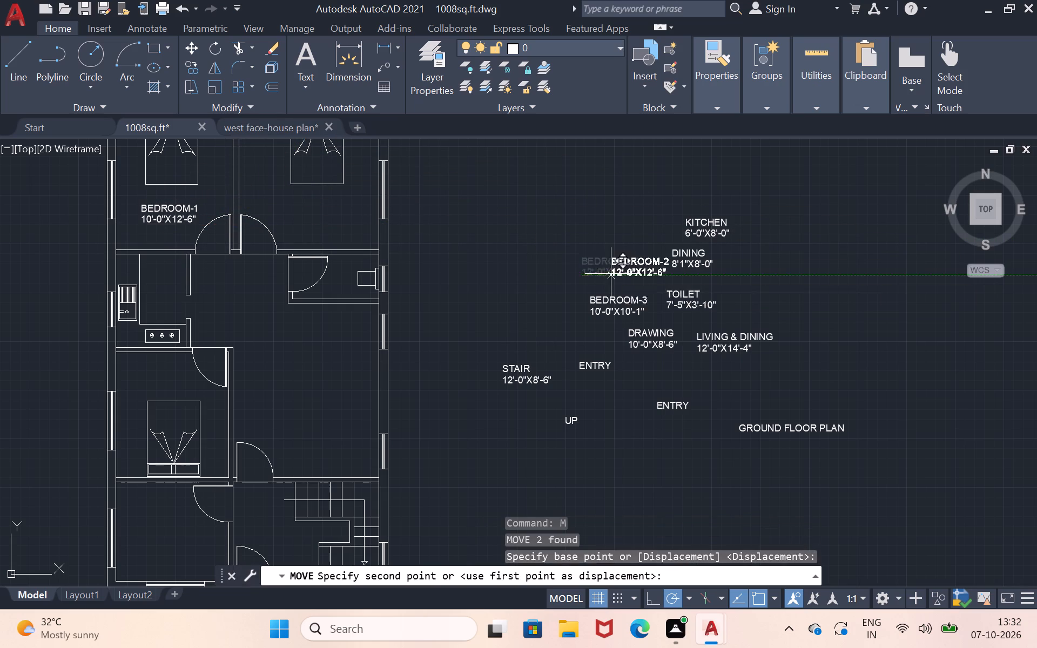
click(286, 217)
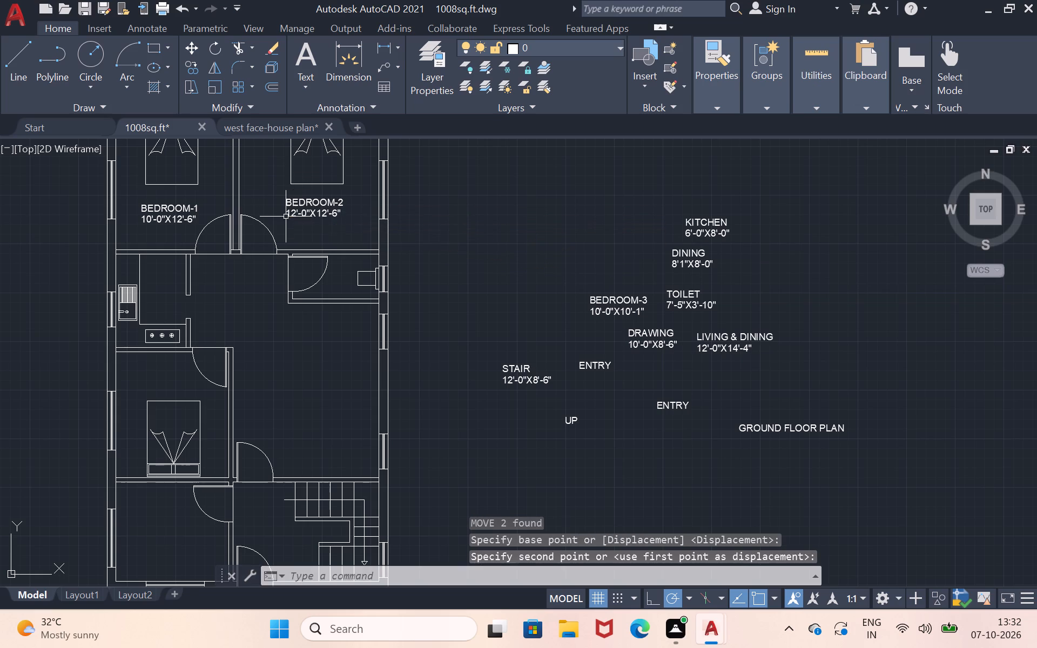
Move the KITCHEN label with its size line into the kitchen, between the sink and the doorway, above the stove.
click(705, 228)
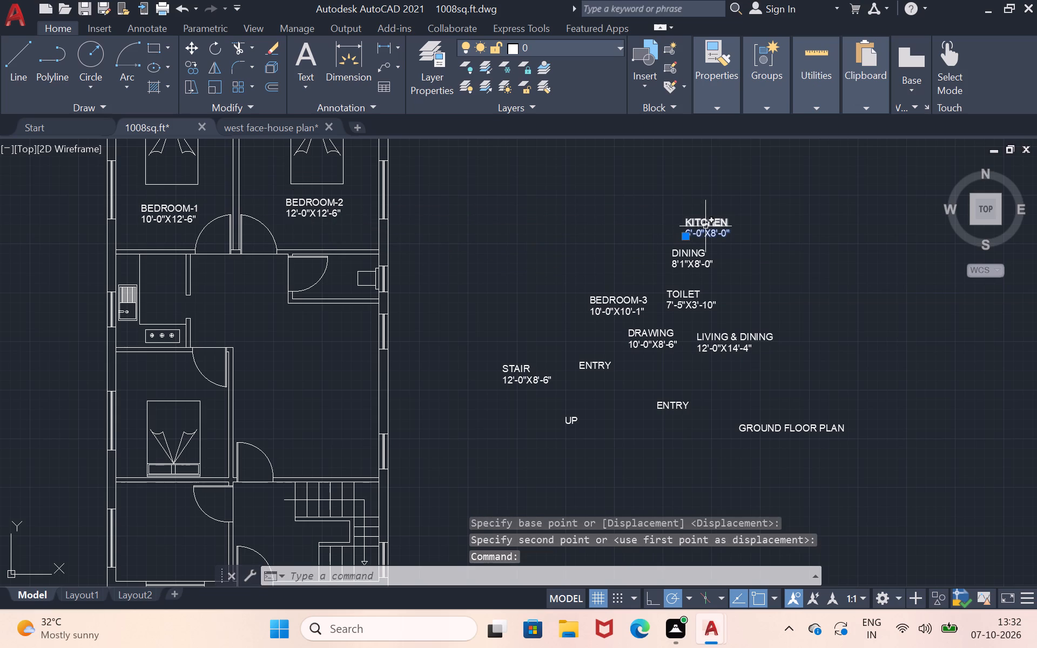
click(705, 226)
key(m)
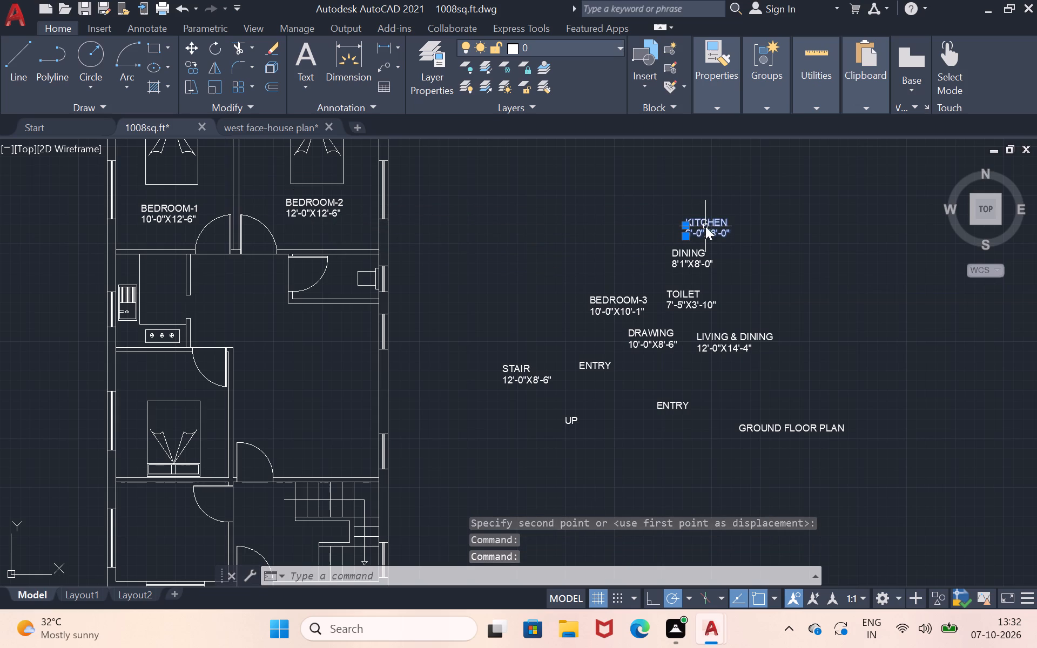
key(Return)
click(705, 226)
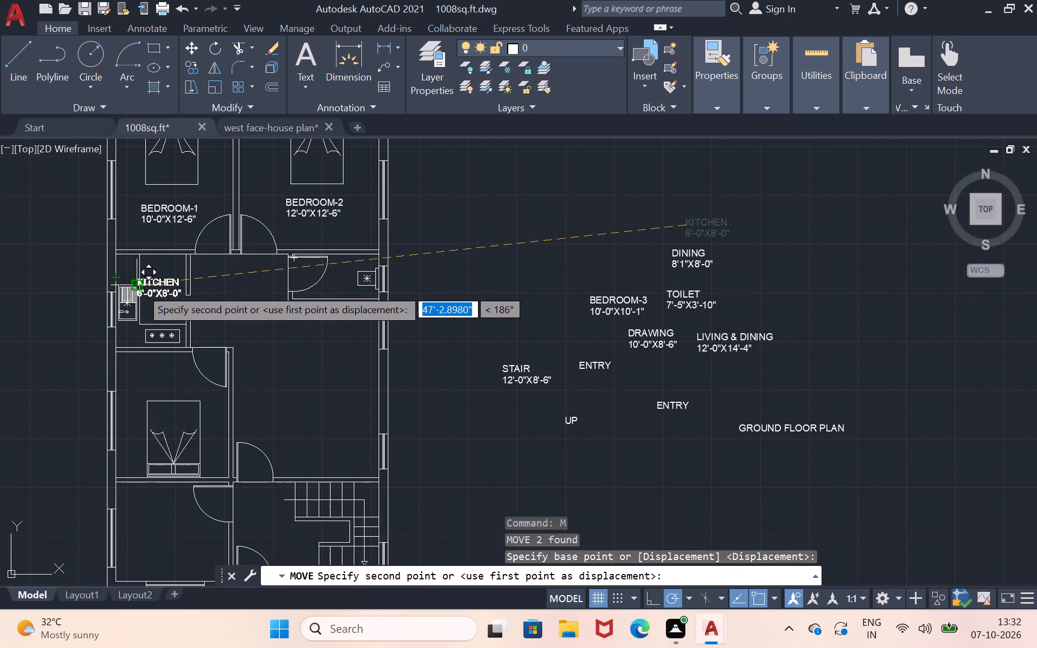
scroll(140, 288, up, 1)
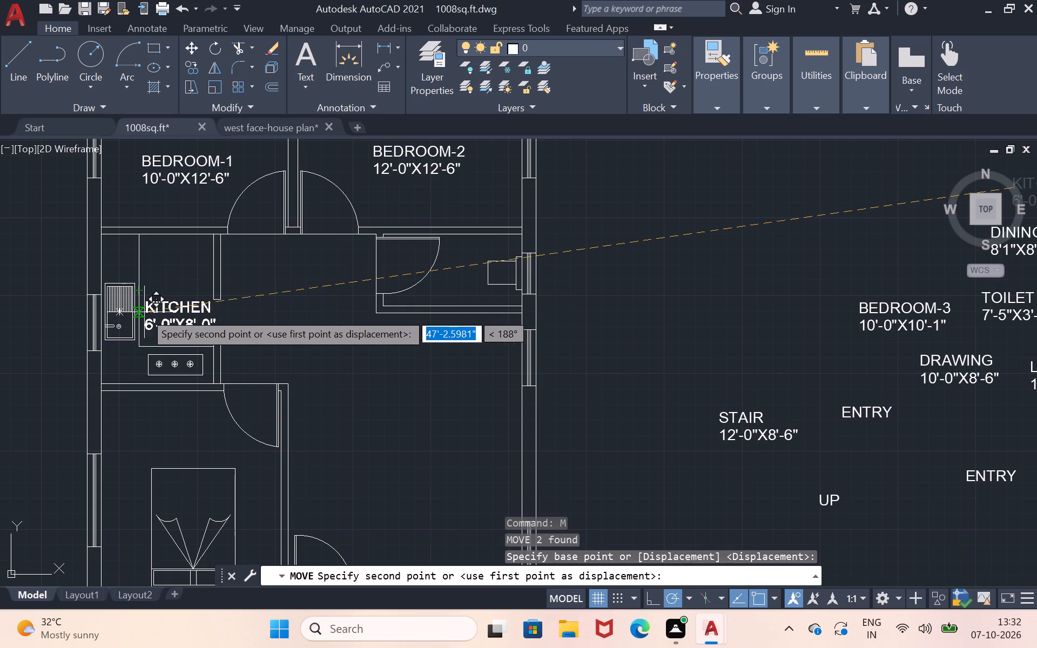
click(152, 313)
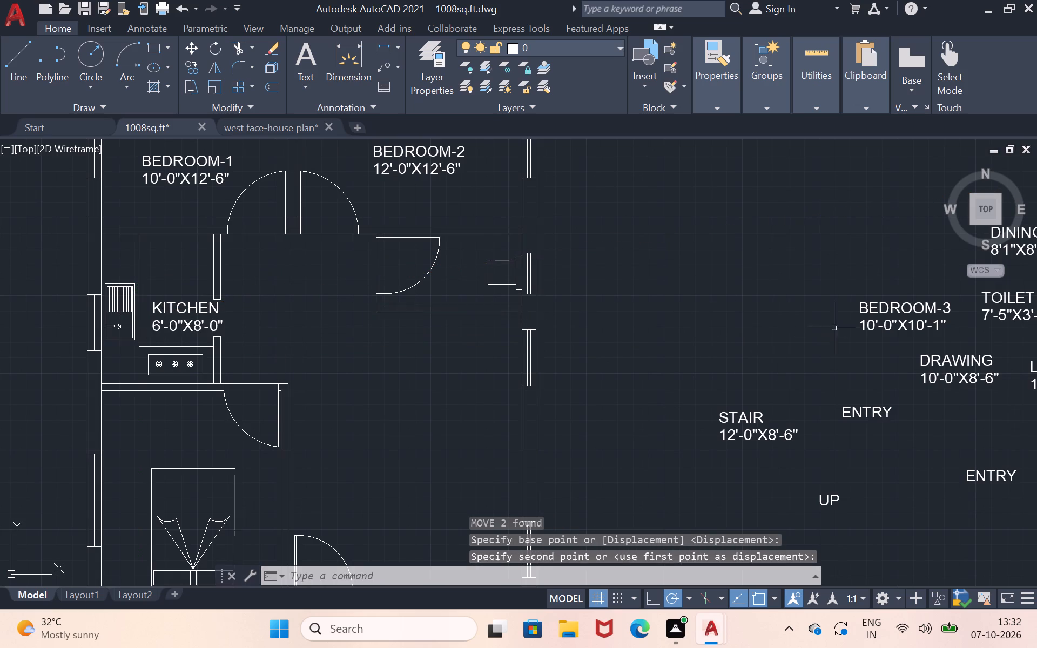
Move the TOILET label with its size line into the toilet room, between the door swing and the WC.
scroll(853, 315, down, 1)
click(947, 308)
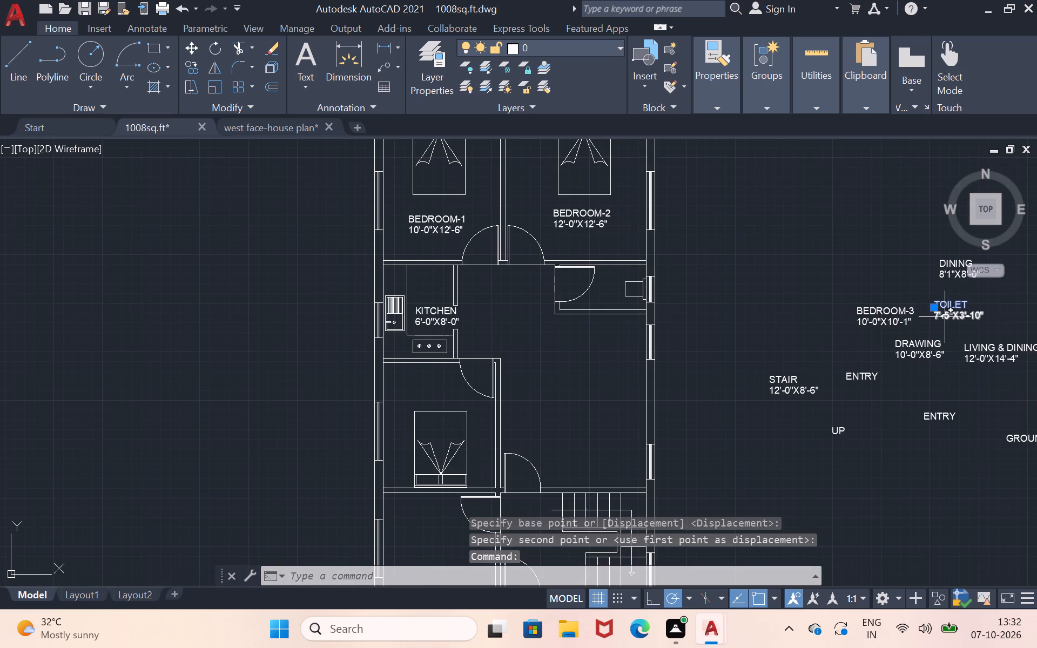
click(945, 318)
key(m)
key(Return)
click(945, 318)
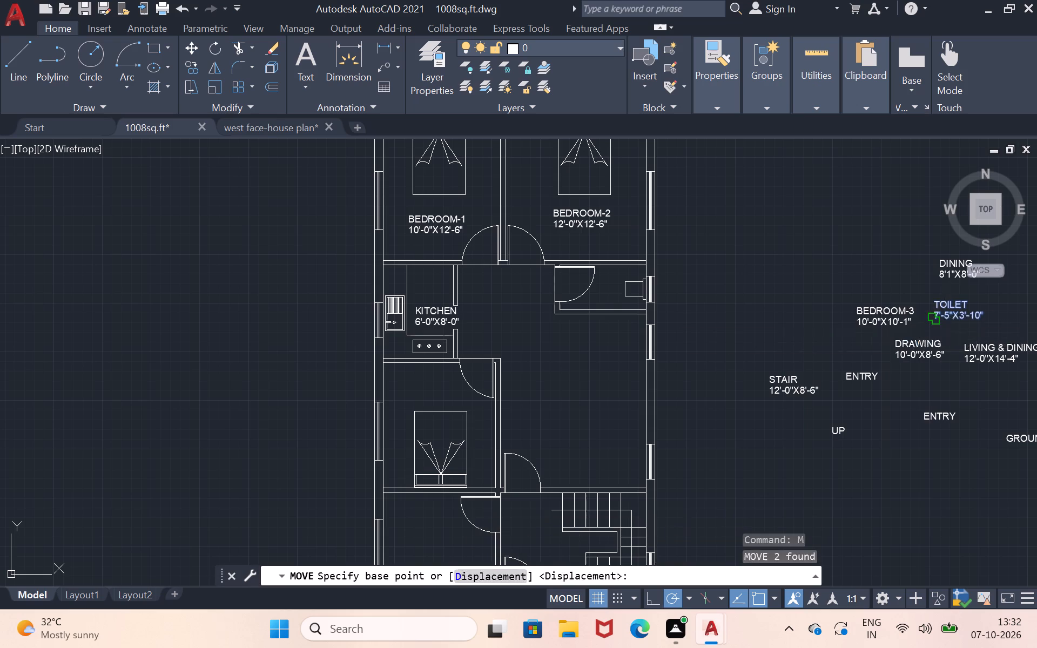
scroll(681, 266, up, 1)
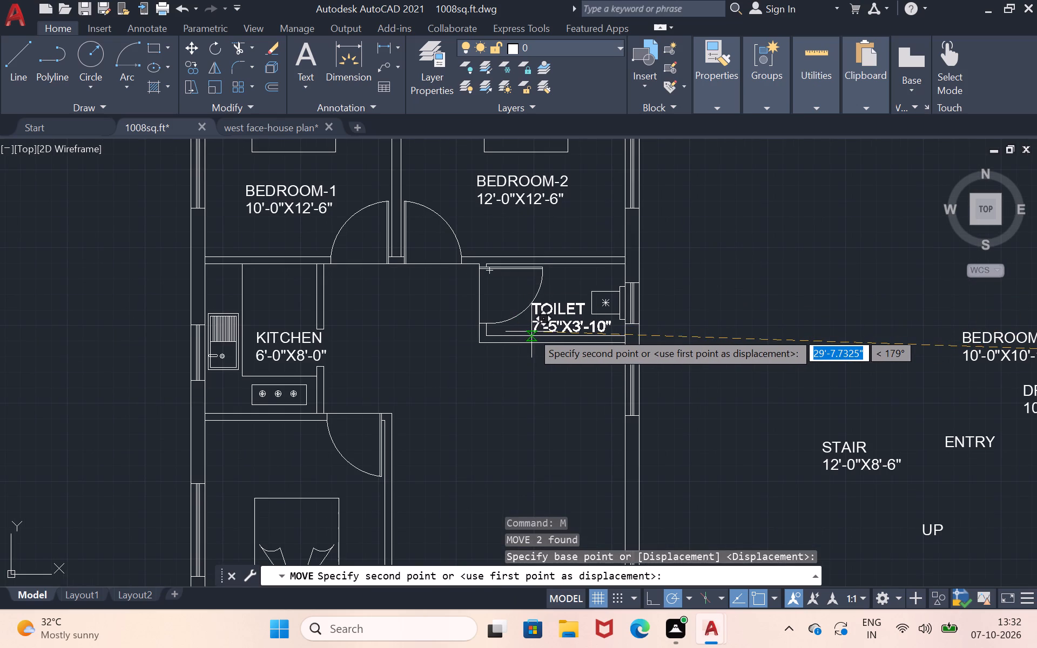
click(531, 332)
Move the BEDROOM-3 label with its size line into the bedroom below the kitchen, just above the bed.
scroll(619, 402, down, 1)
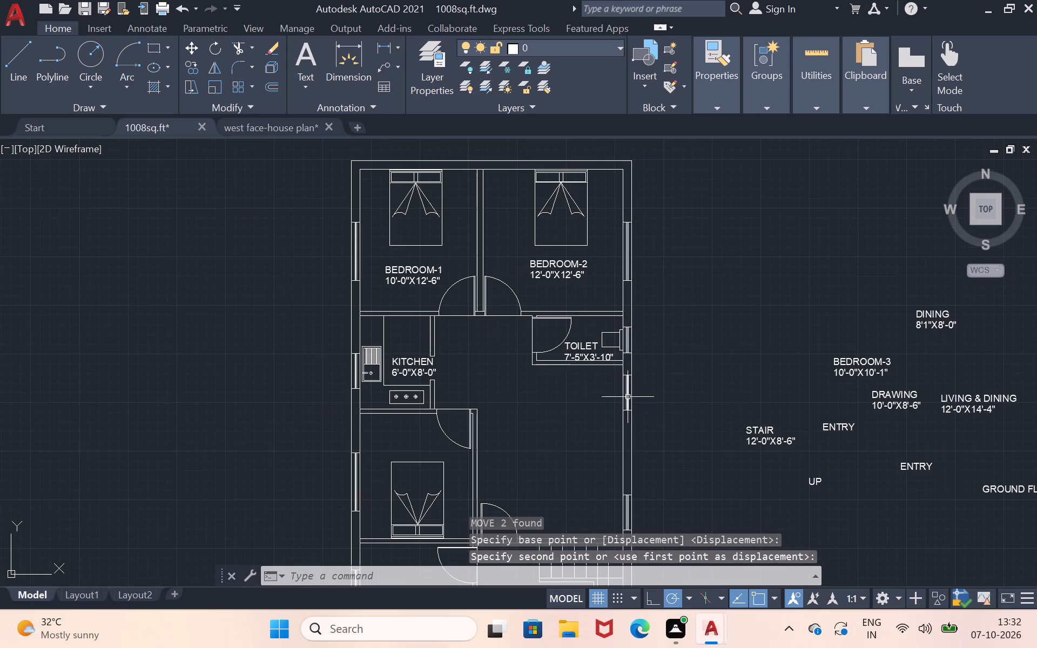
click(839, 372)
click(843, 360)
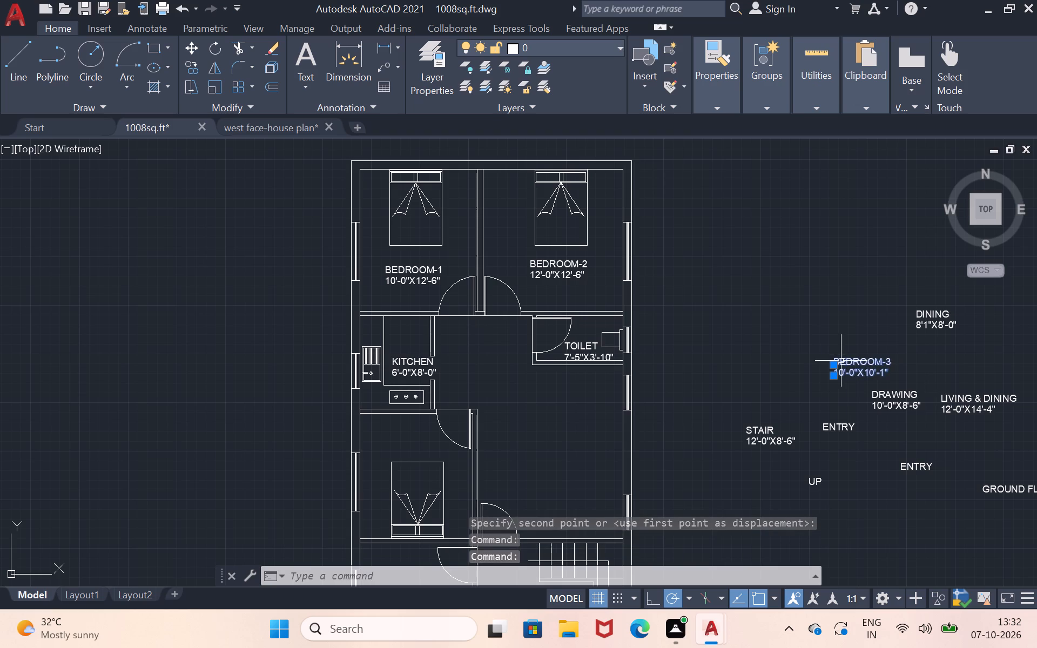
key(m)
key(Return)
click(841, 361)
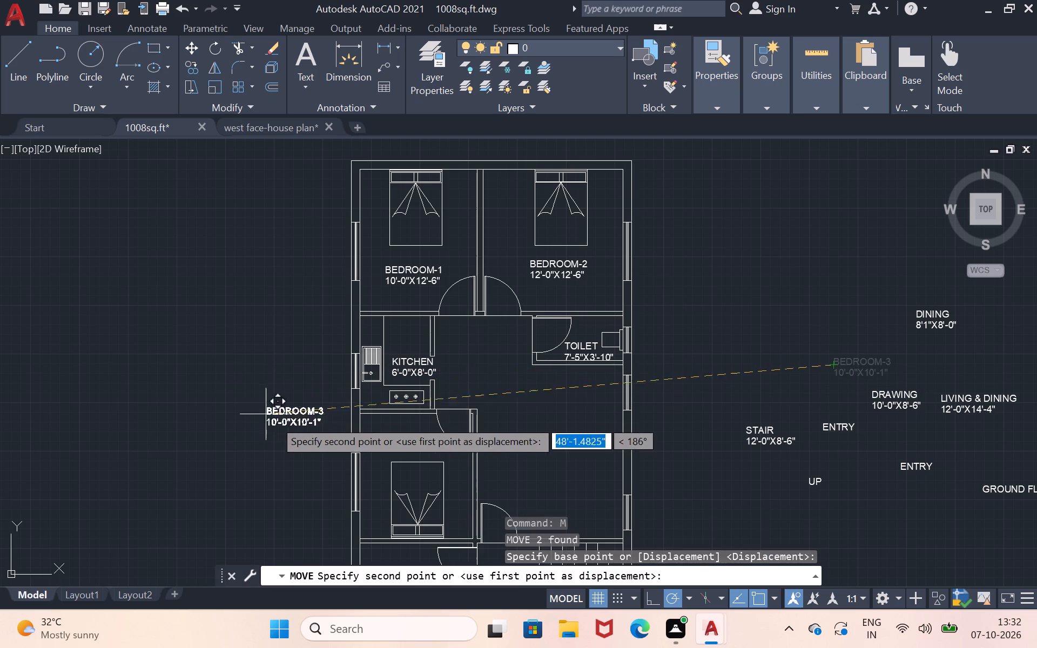
click(373, 438)
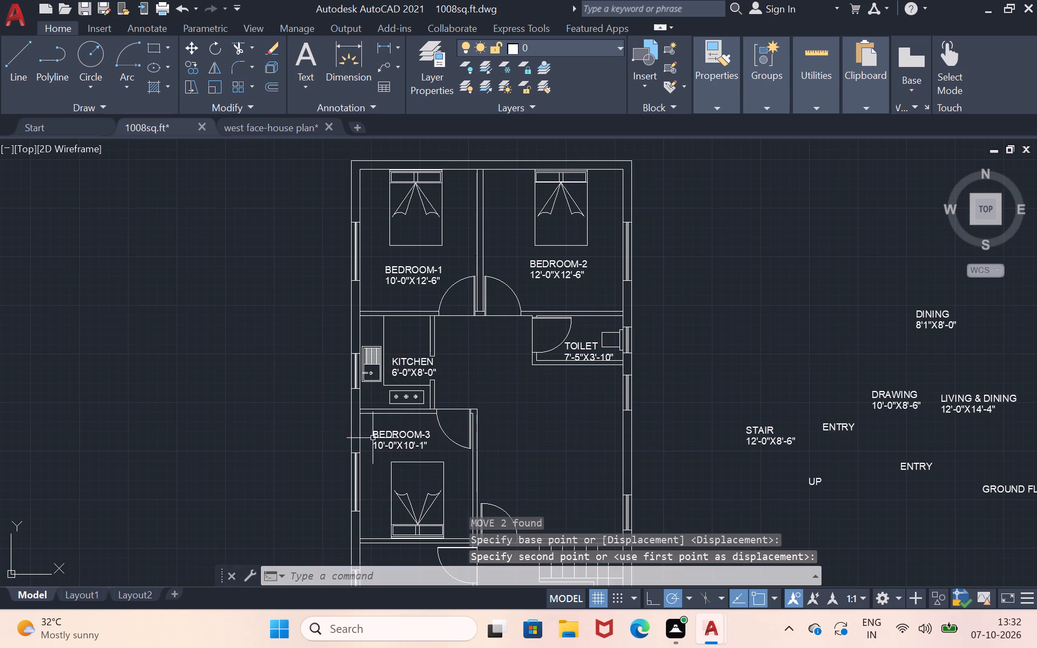
Move the LIVING & DINING label with its size line into the large room beside BEDROOM-3, below the toilet.
click(974, 404)
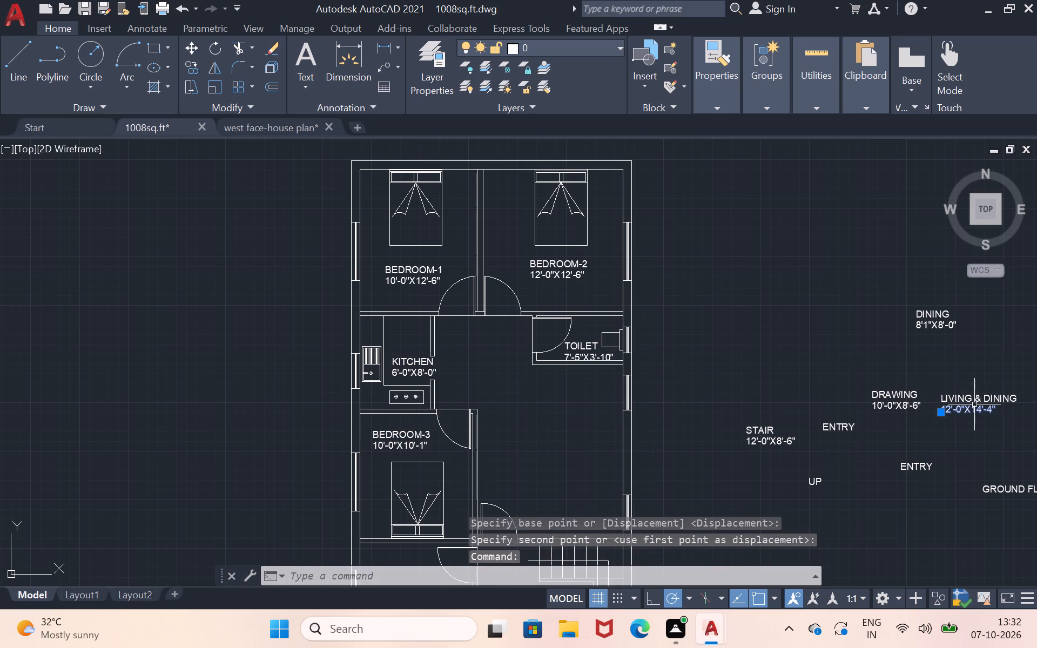
click(973, 397)
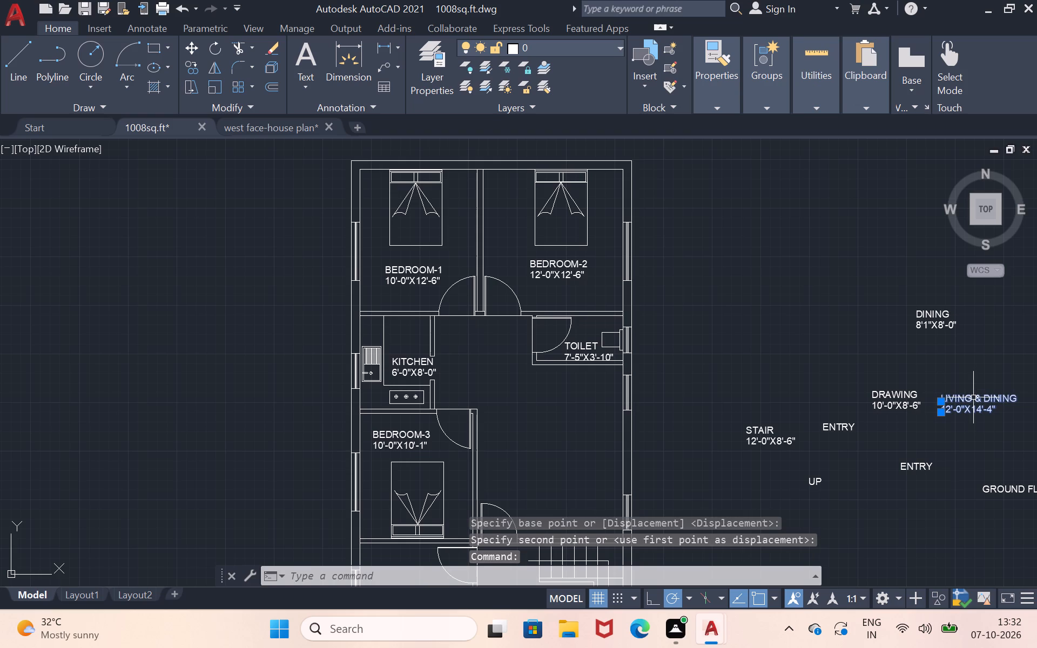
key(m)
key(Return)
click(973, 397)
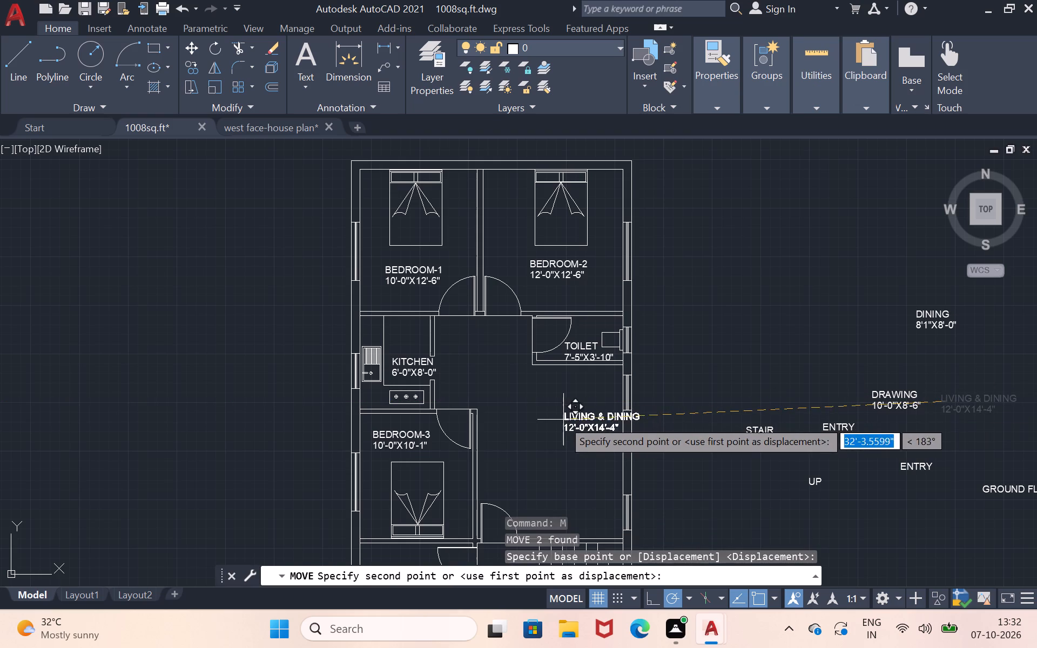
click(526, 457)
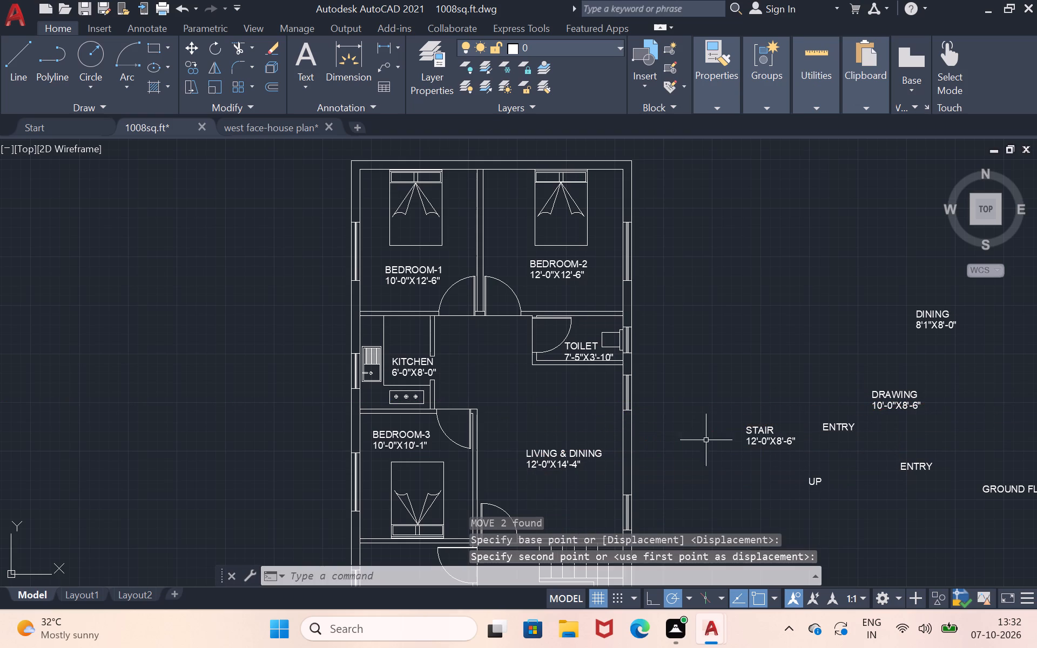
Move the DINING label with its size line into the open area between the kitchen and the toilet.
click(934, 313)
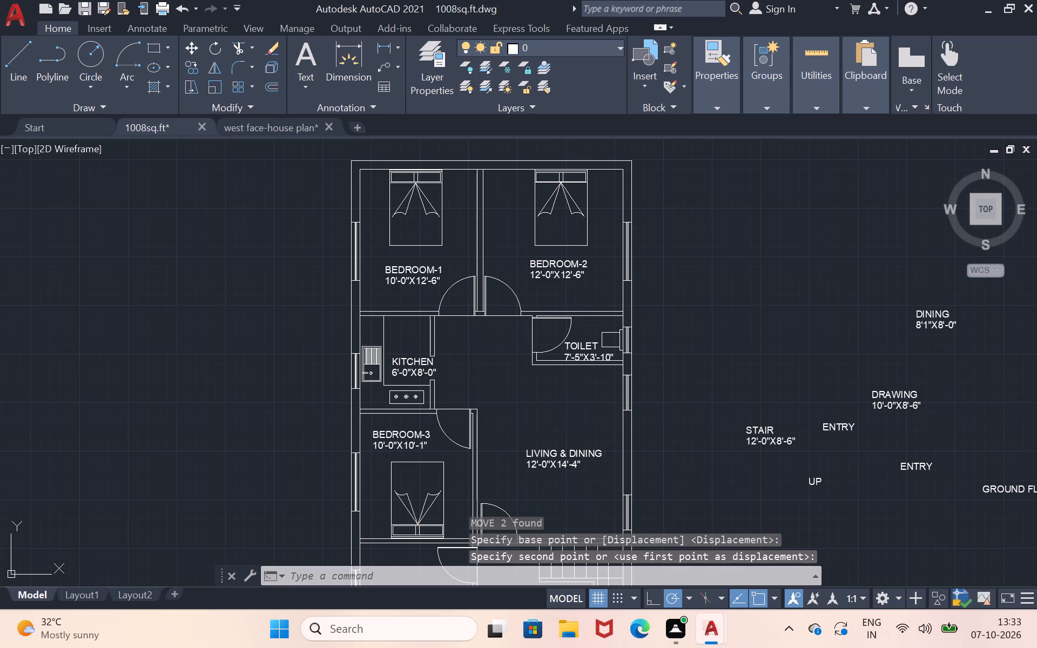
click(934, 320)
key(m)
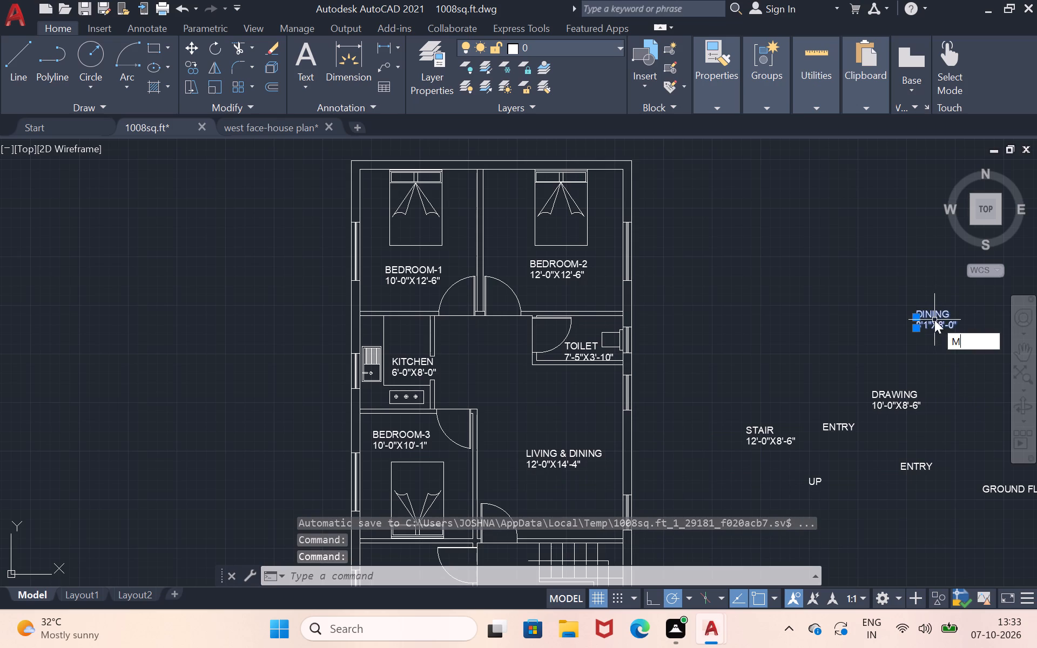
key(Return)
click(934, 320)
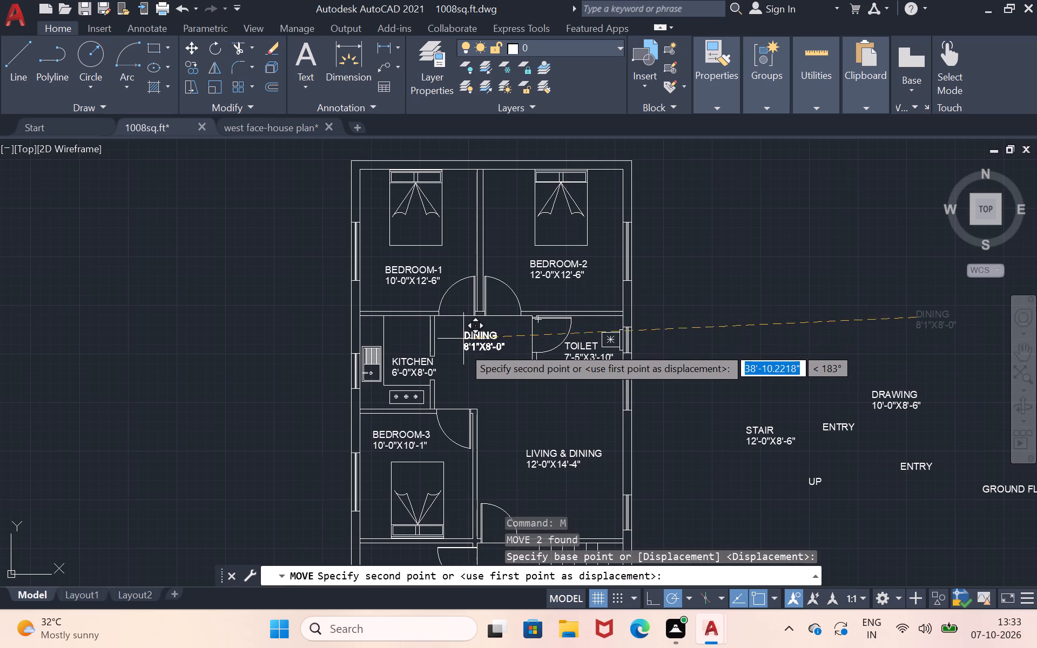
click(463, 353)
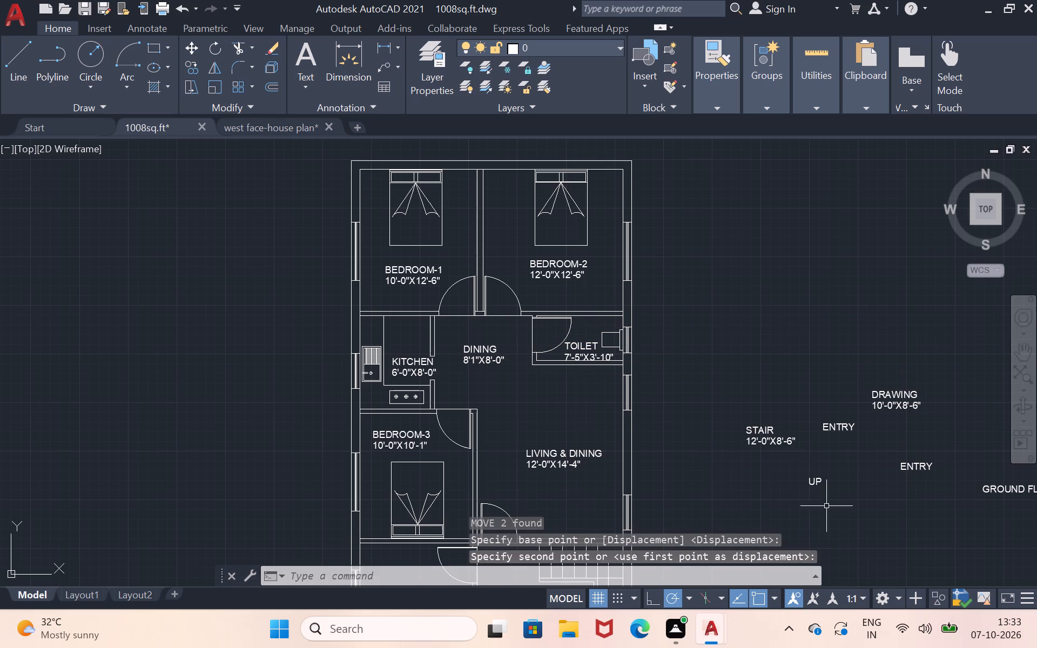
Move the STAIR label with its size line into the stair room, between the stair flights and the entry door.
scroll(848, 501, down, 1)
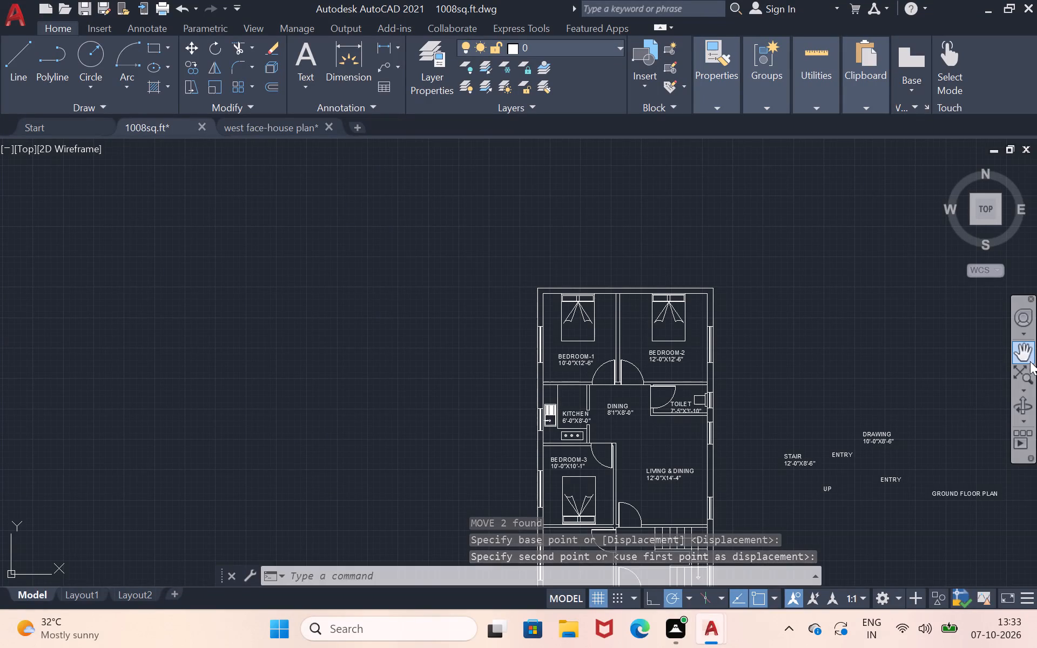
click(1030, 361)
drag(762, 441, 748, 306)
scroll(751, 310, up, 1)
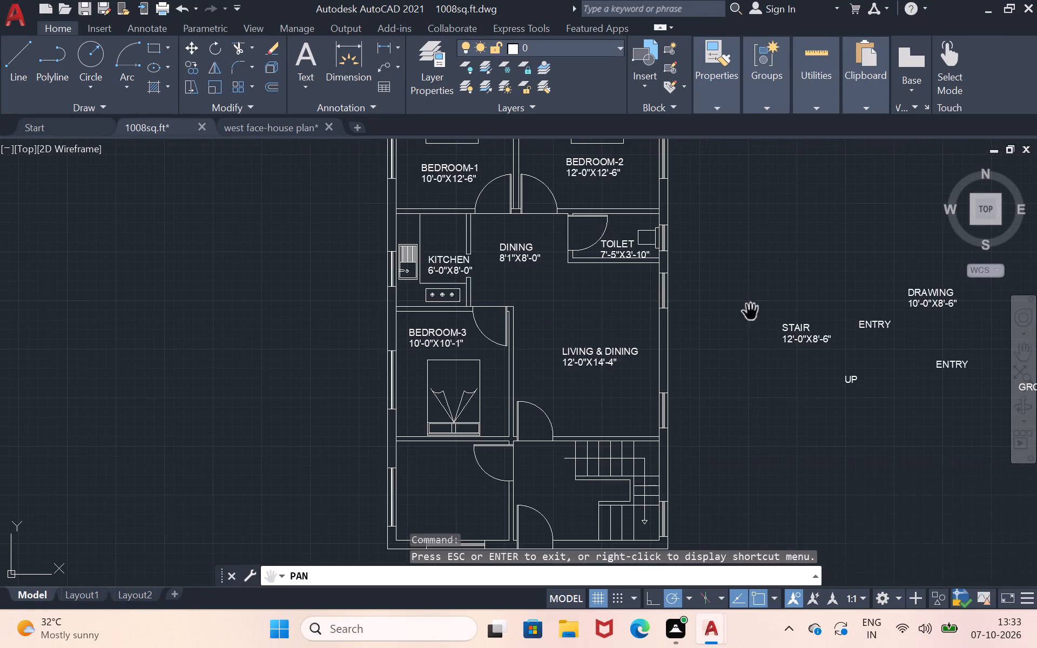
drag(746, 350, 682, 279)
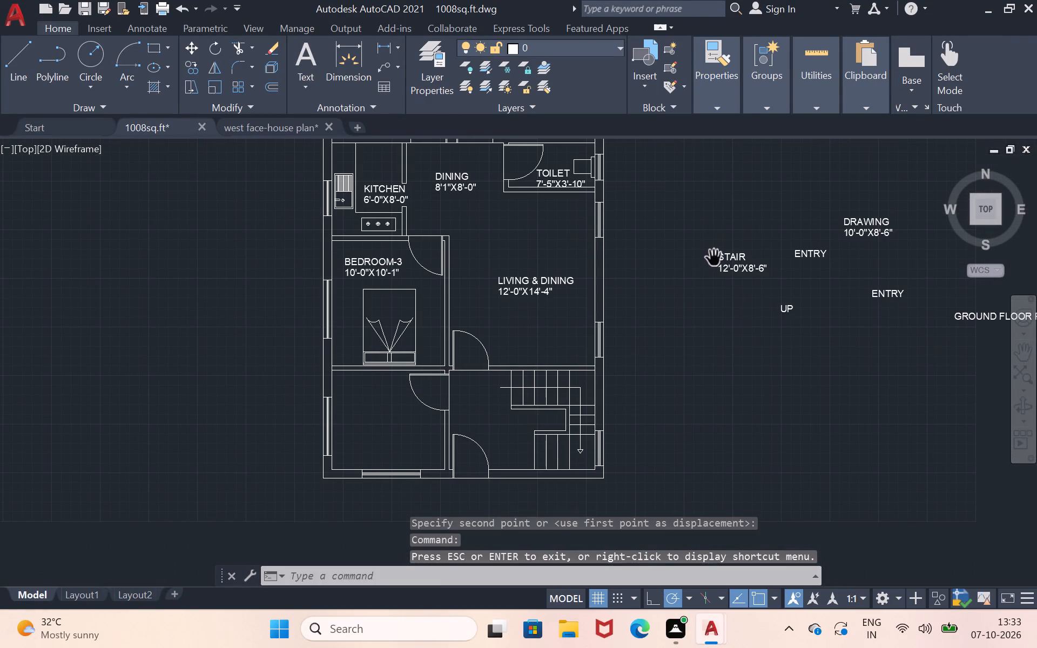
key(Return)
click(719, 256)
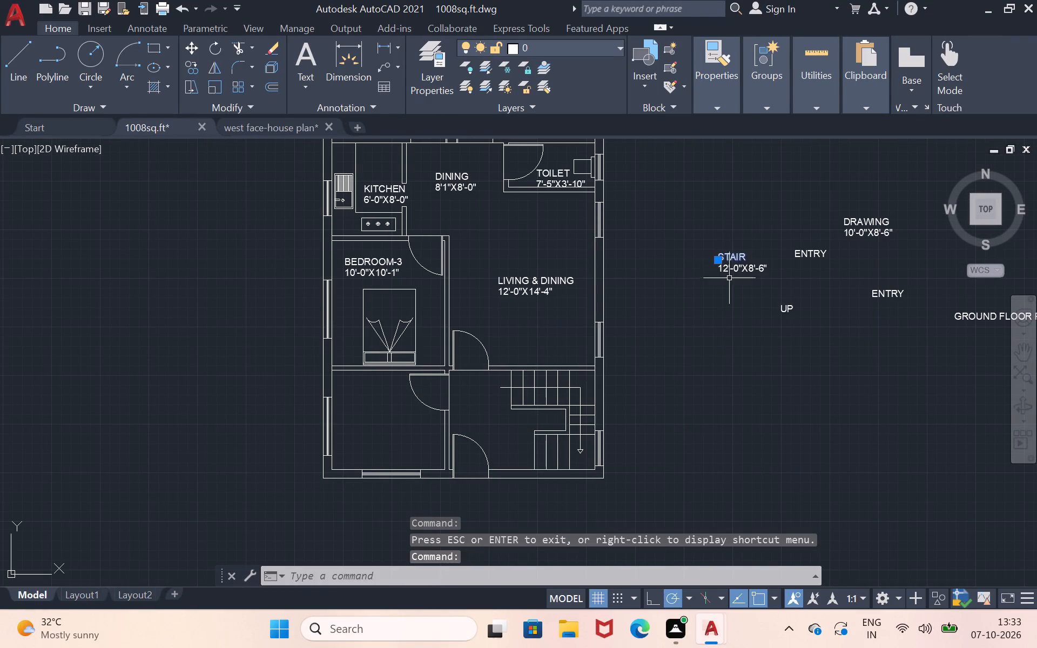
click(733, 270)
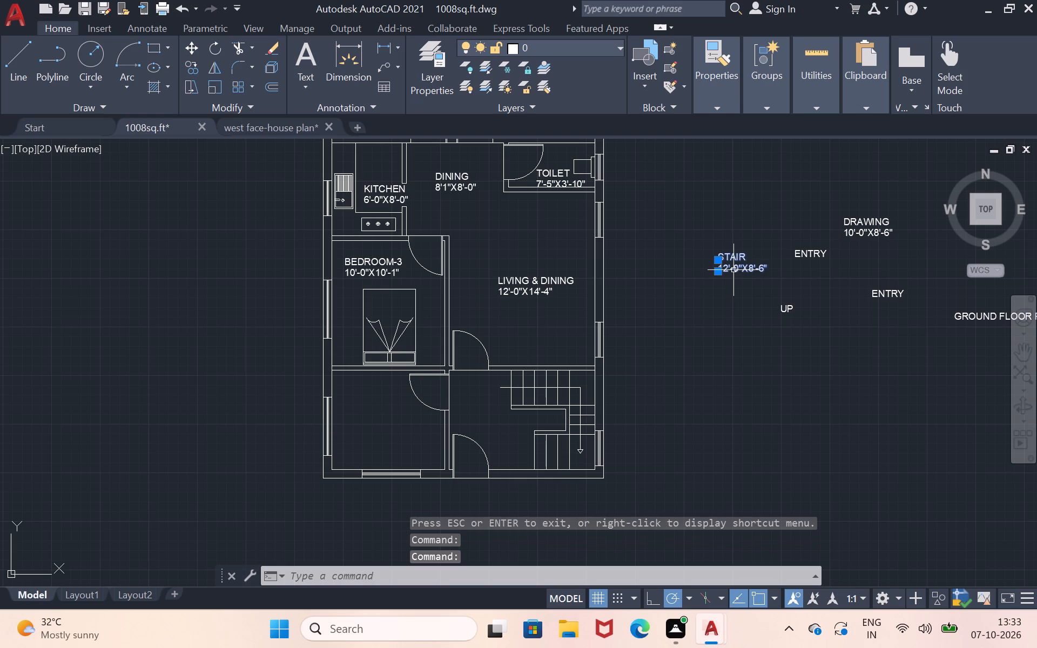
key(m)
key(Return)
click(733, 270)
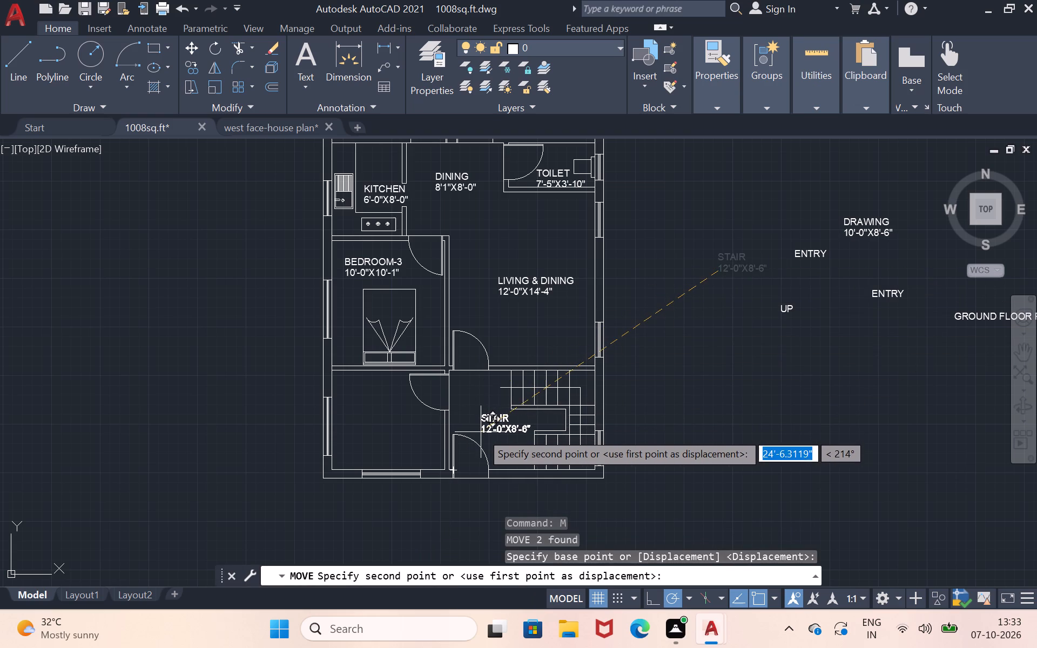
click(481, 432)
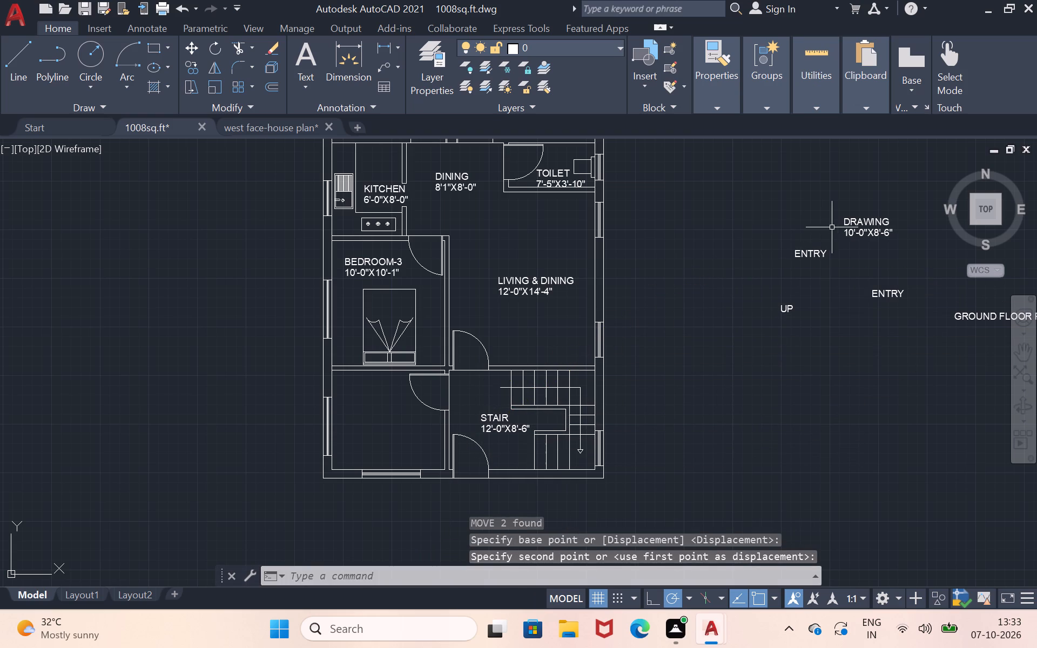
Move the UP label into the stair room, at the start of the stair direction line on the upper flight.
click(787, 309)
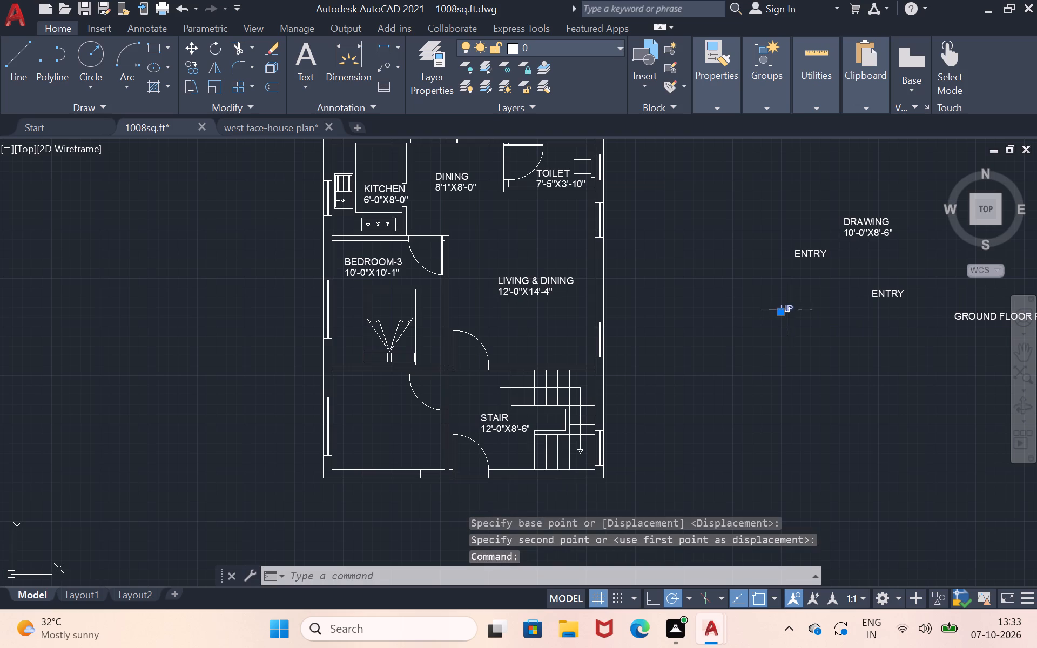
key(m)
key(Return)
click(787, 309)
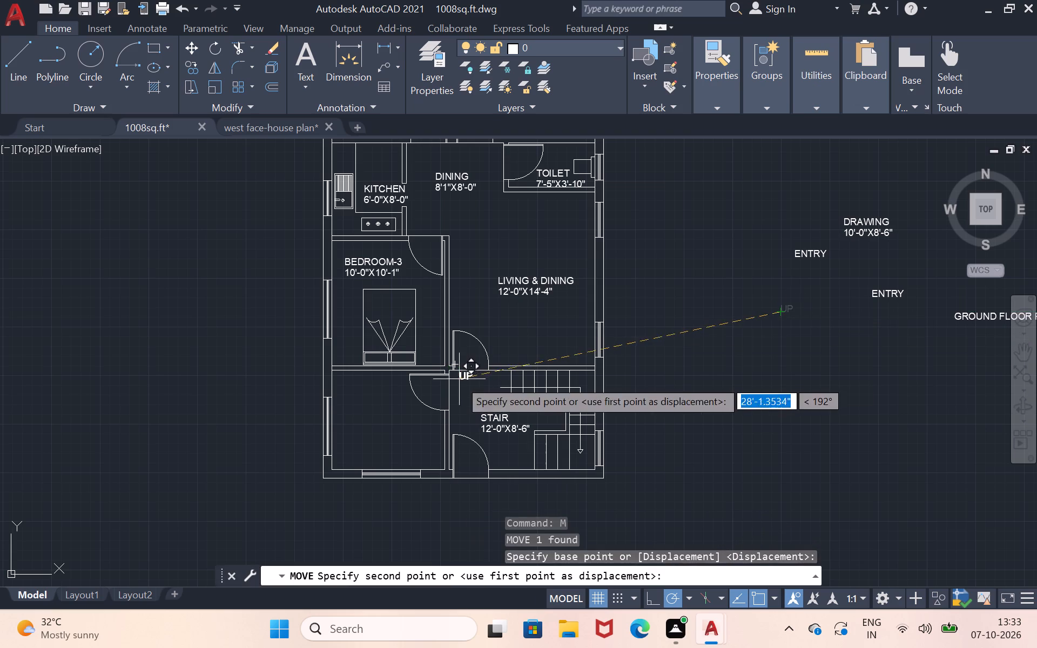
scroll(485, 406, up, 1)
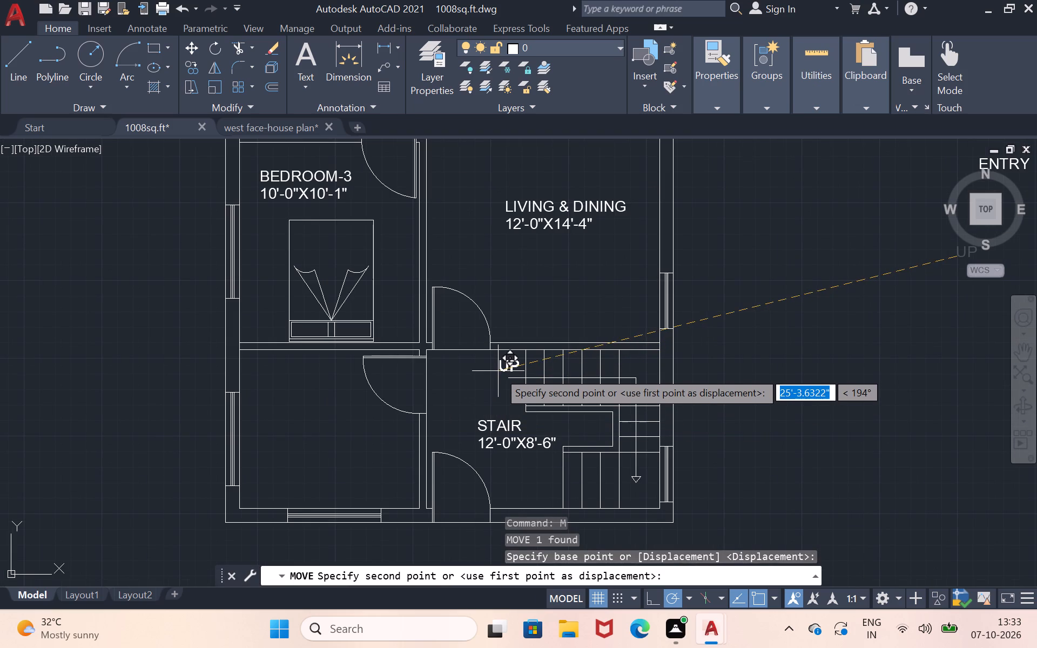
click(502, 379)
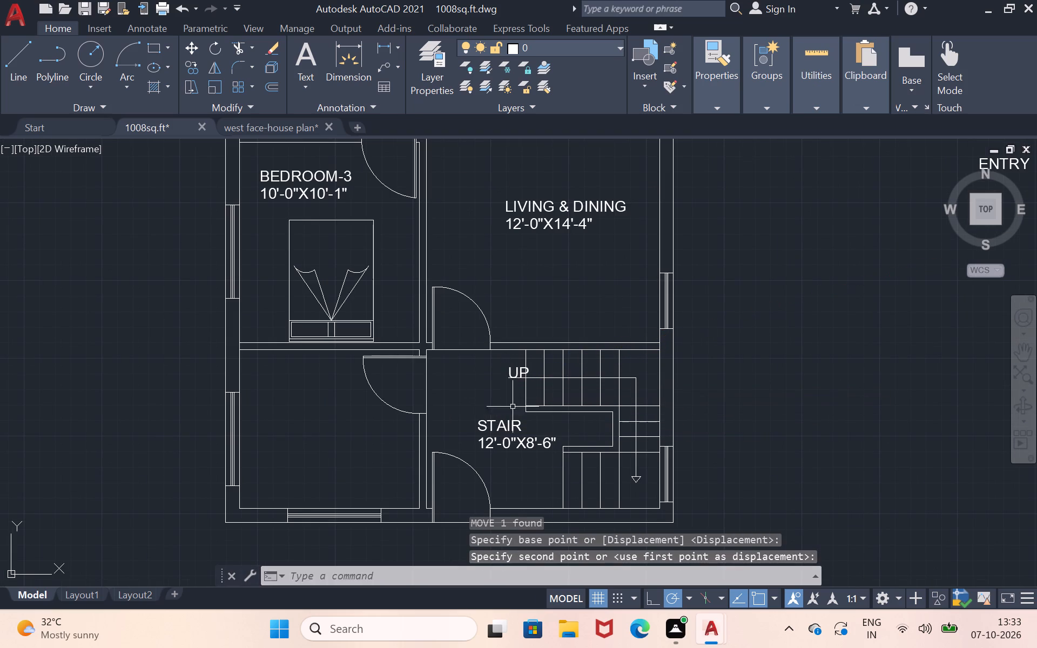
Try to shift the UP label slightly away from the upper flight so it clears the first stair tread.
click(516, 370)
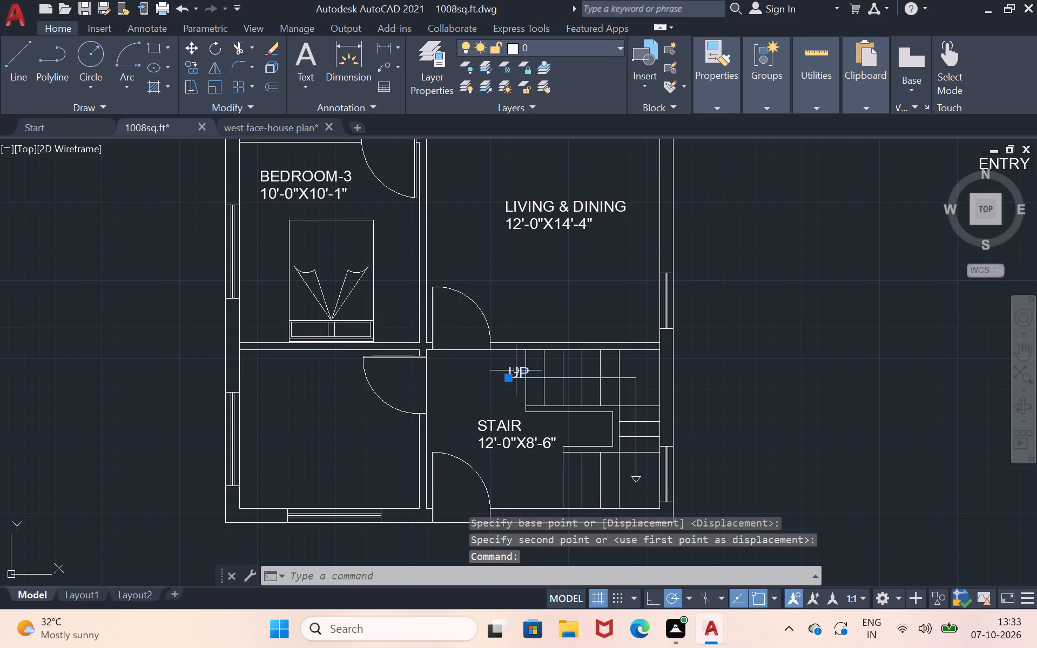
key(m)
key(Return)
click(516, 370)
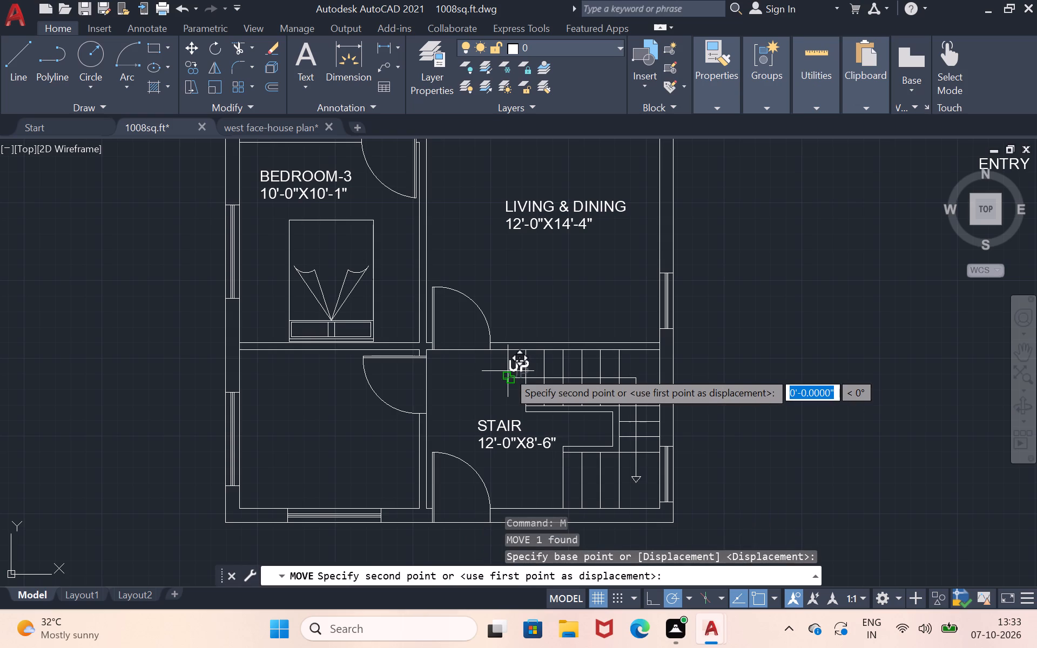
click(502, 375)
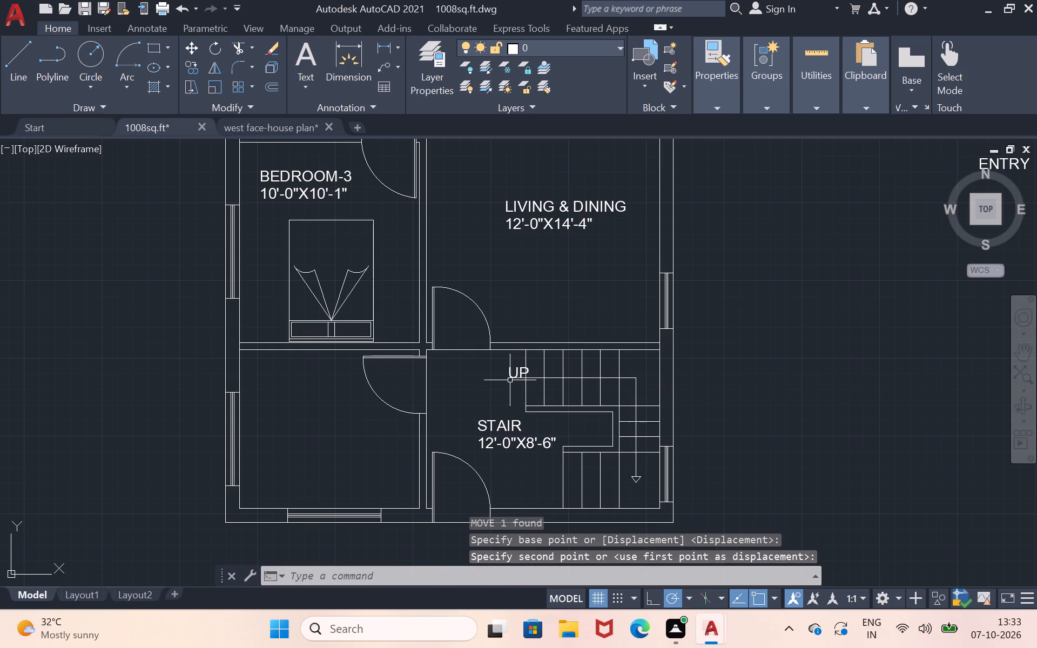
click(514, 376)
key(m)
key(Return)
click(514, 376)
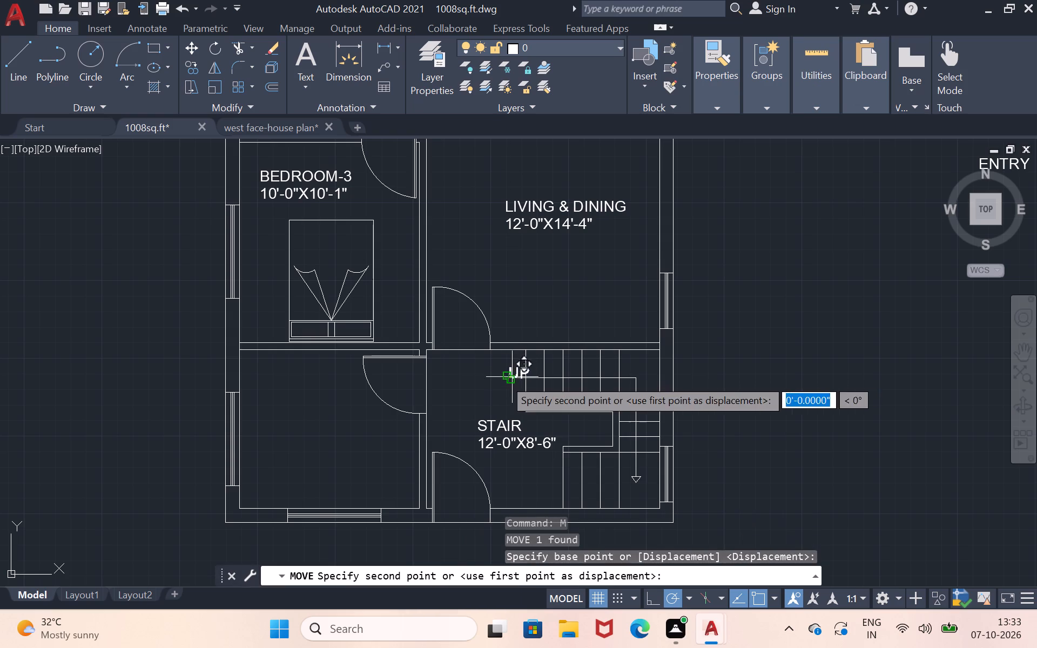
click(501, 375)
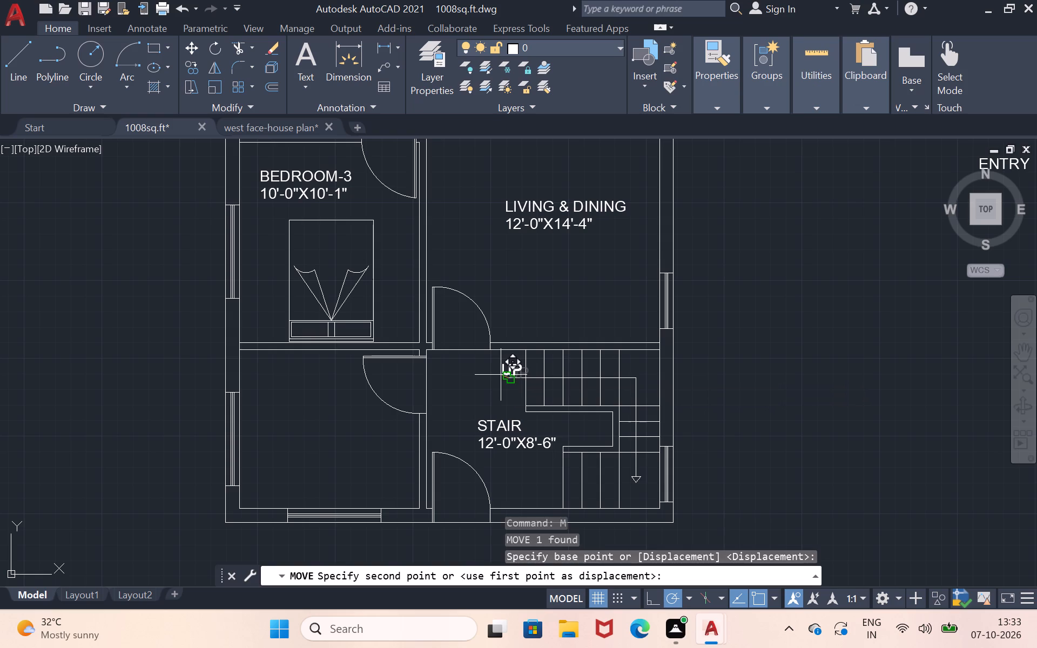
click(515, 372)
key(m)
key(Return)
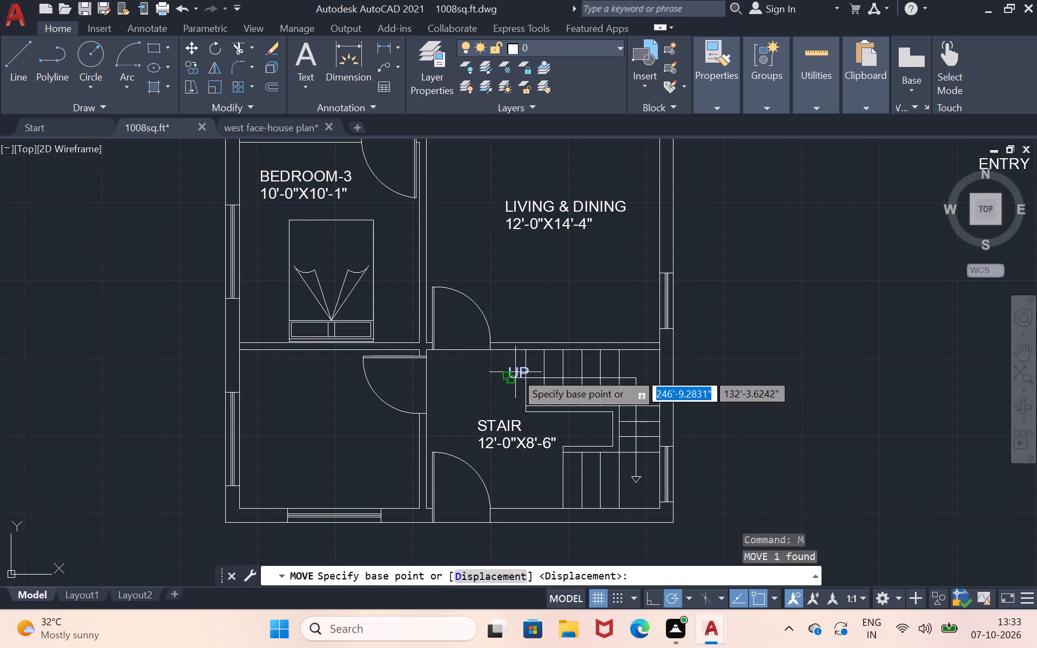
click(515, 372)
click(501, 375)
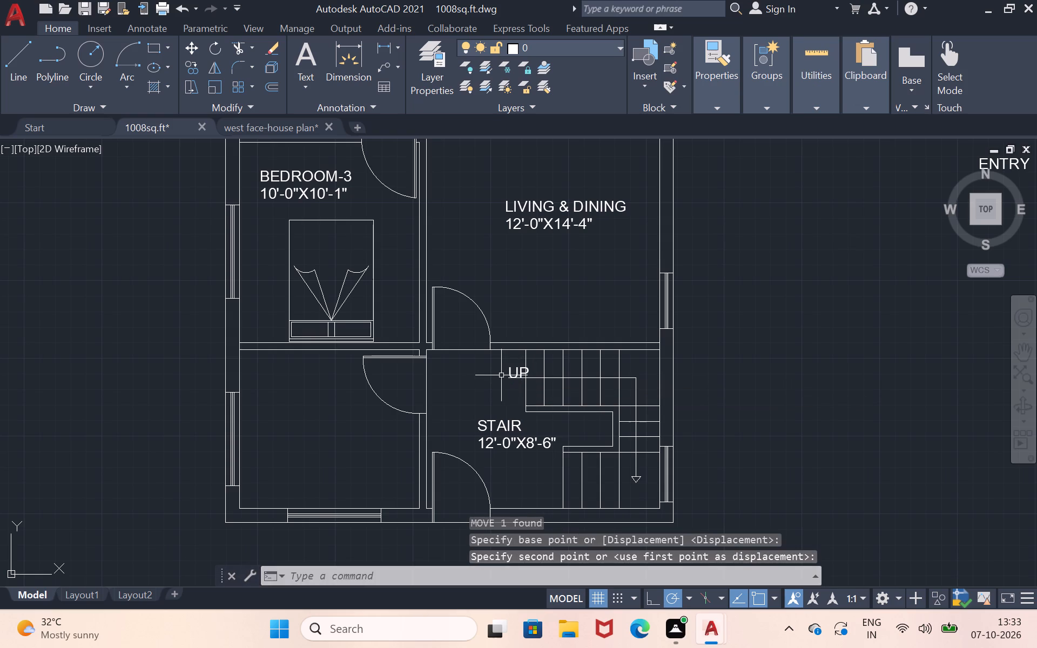
Move the UP label just in front of the stair direction line's start, clear of the first tread.
click(510, 375)
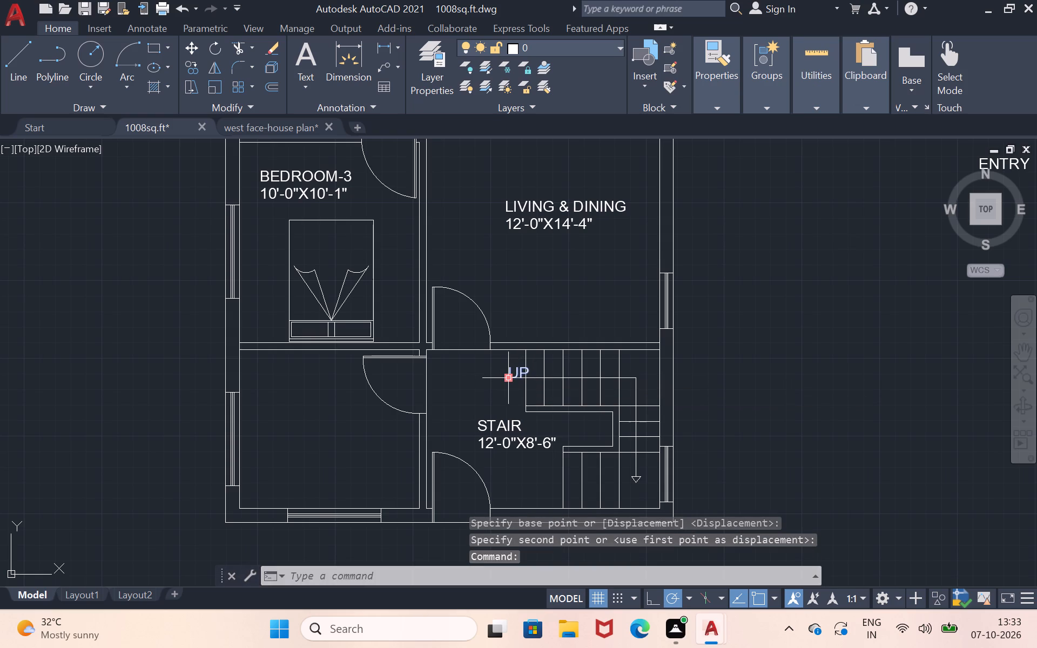
key(m)
key(Return)
click(510, 375)
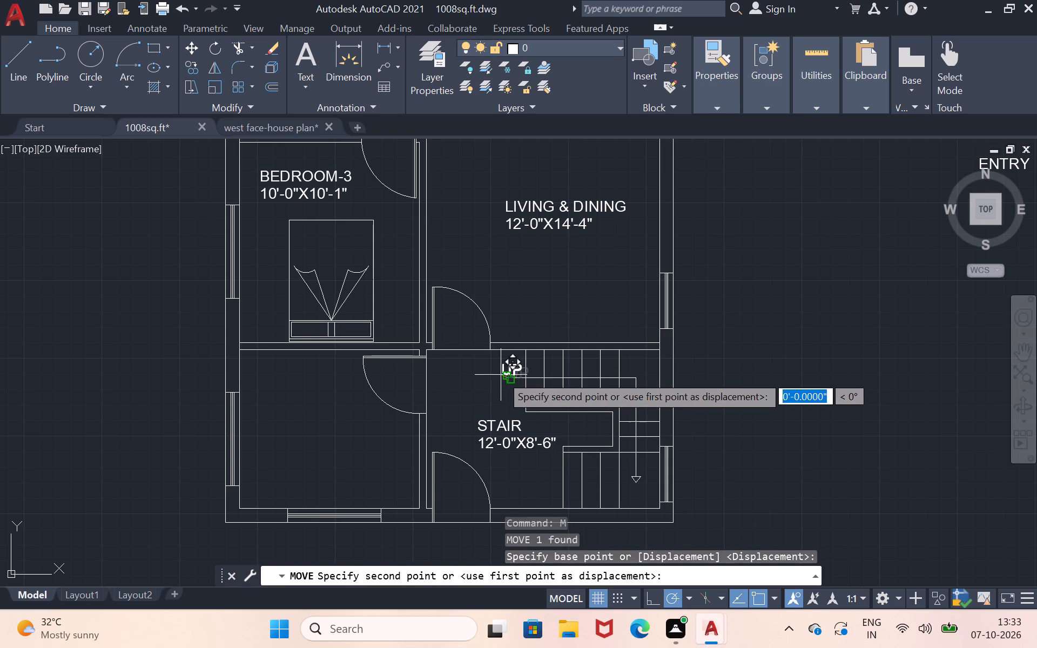
click(490, 374)
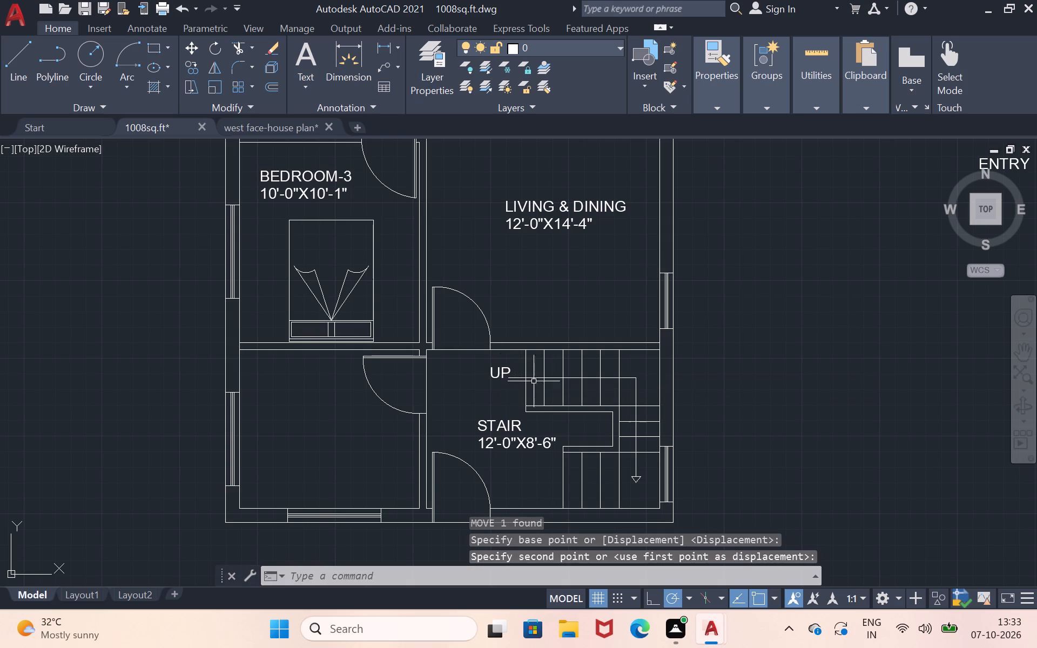
Move the ENTRY label nearest the plan into the swing of the stair room's outer door at the bottom wall.
scroll(504, 300, down, 1)
click(810, 214)
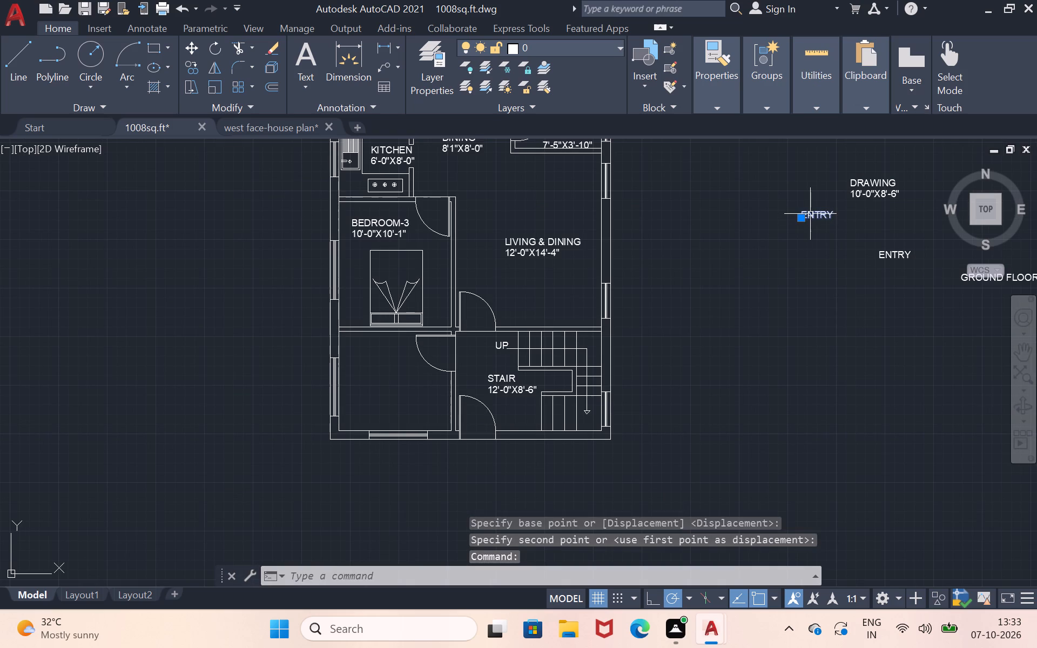
key(m)
key(Return)
click(810, 214)
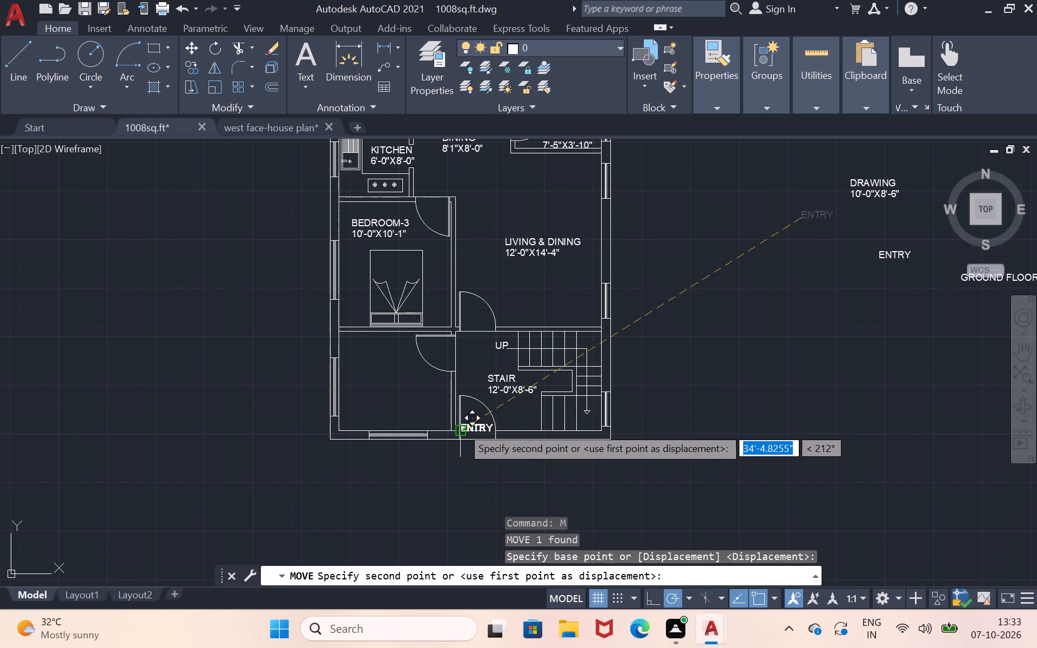
click(462, 423)
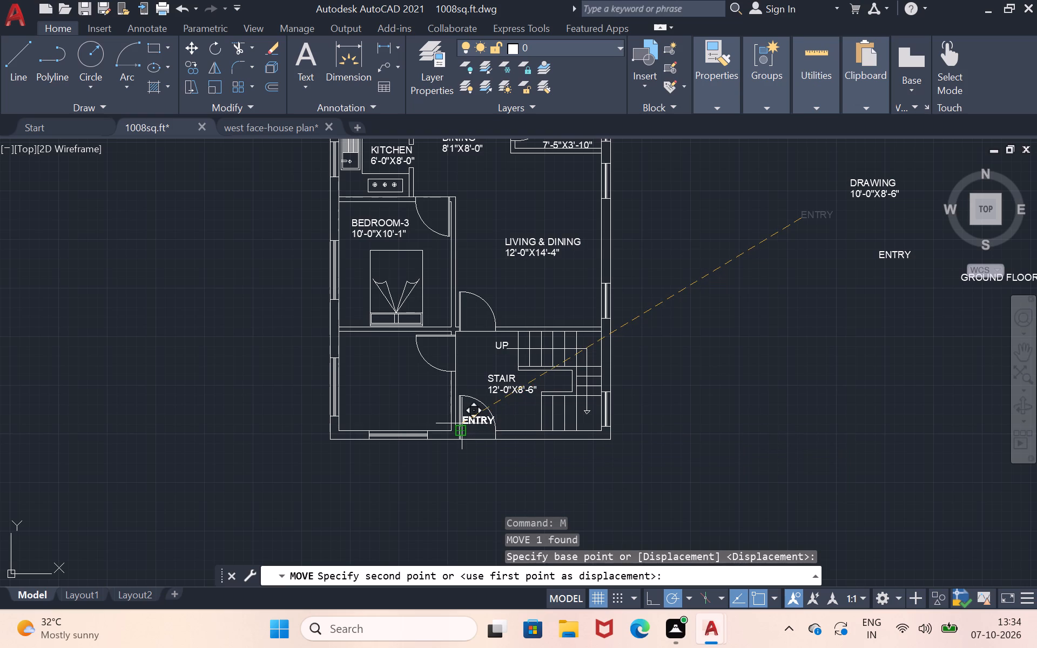
Move the DRAWING label with its size line into the middle of the empty room below BEDROOM-3.
click(876, 194)
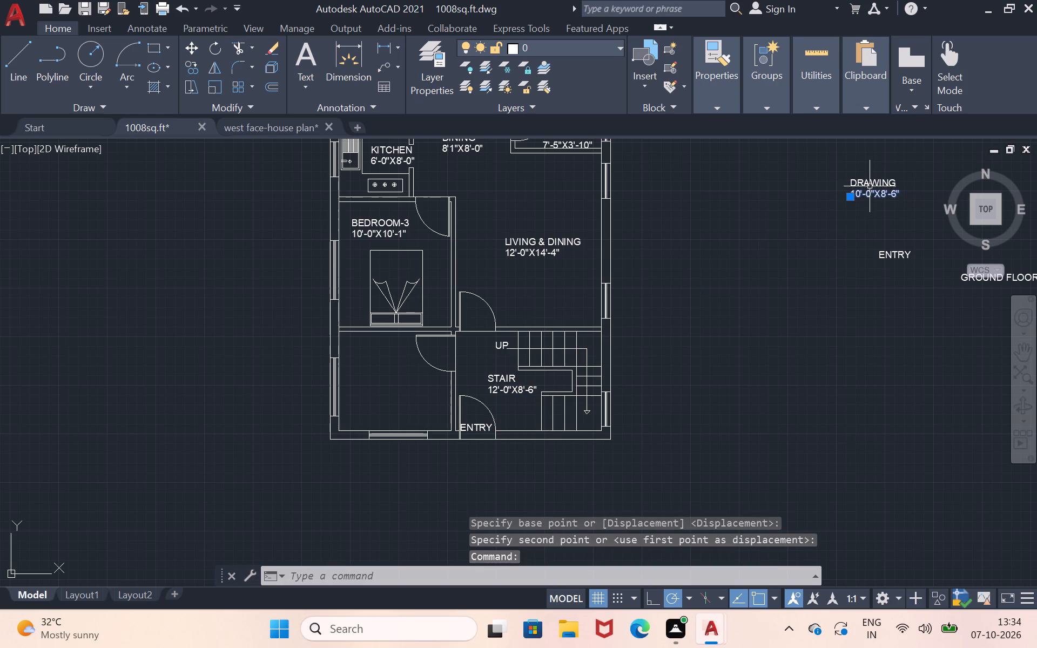
click(868, 181)
key(m)
key(Return)
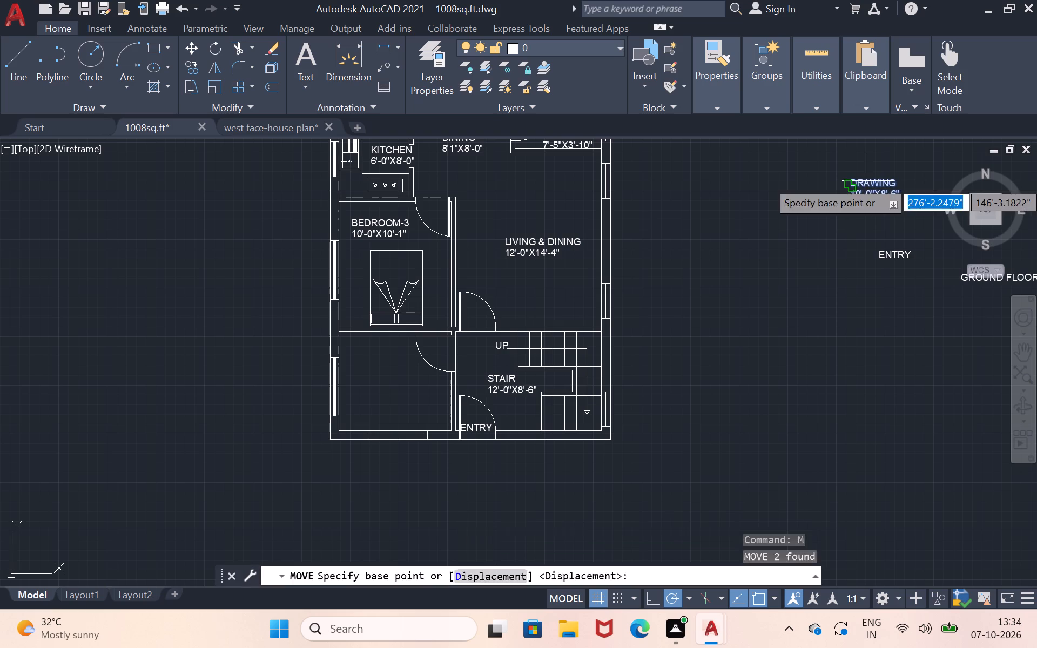
click(868, 181)
click(371, 391)
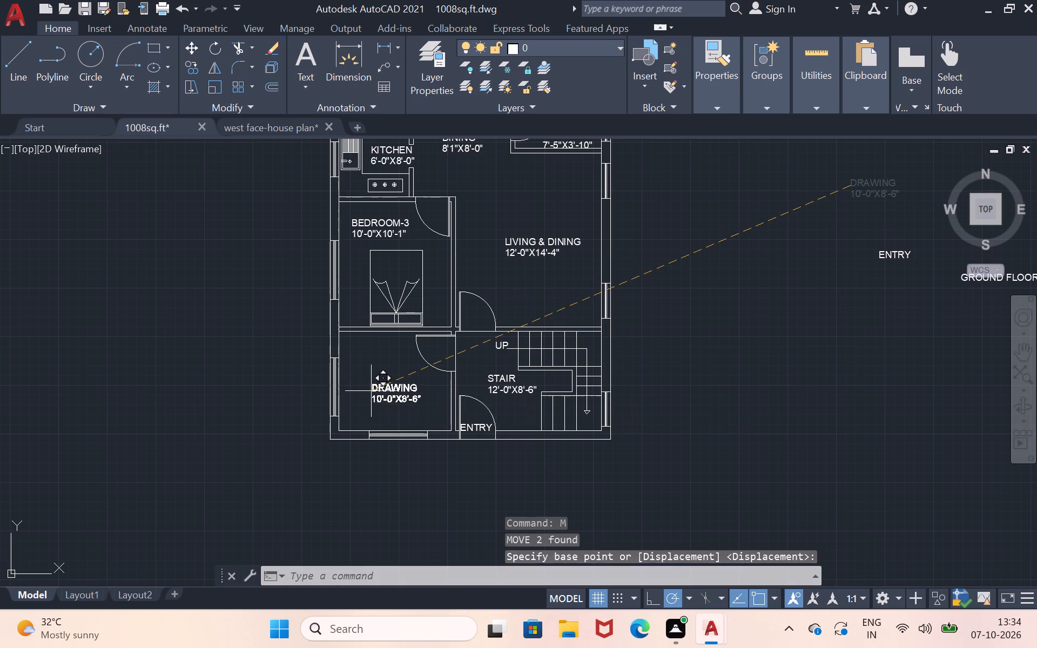
Move the remaining ENTRY label into the swing of the door between LIVING & DINING and the stair room, nudging it toward the door leaf.
click(897, 254)
key(m)
key(Return)
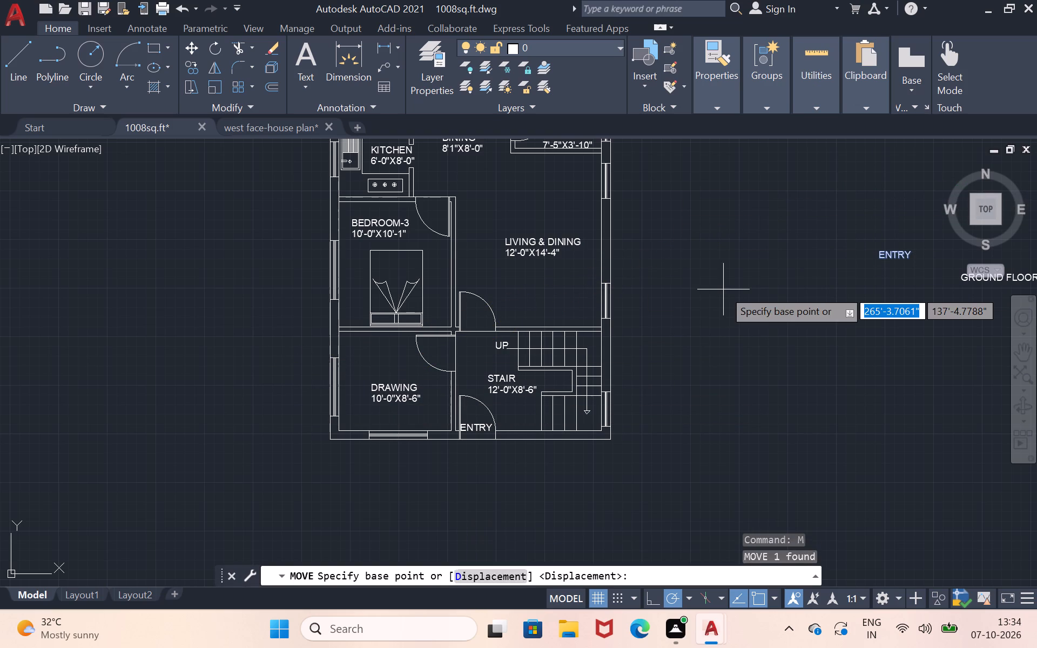
click(732, 278)
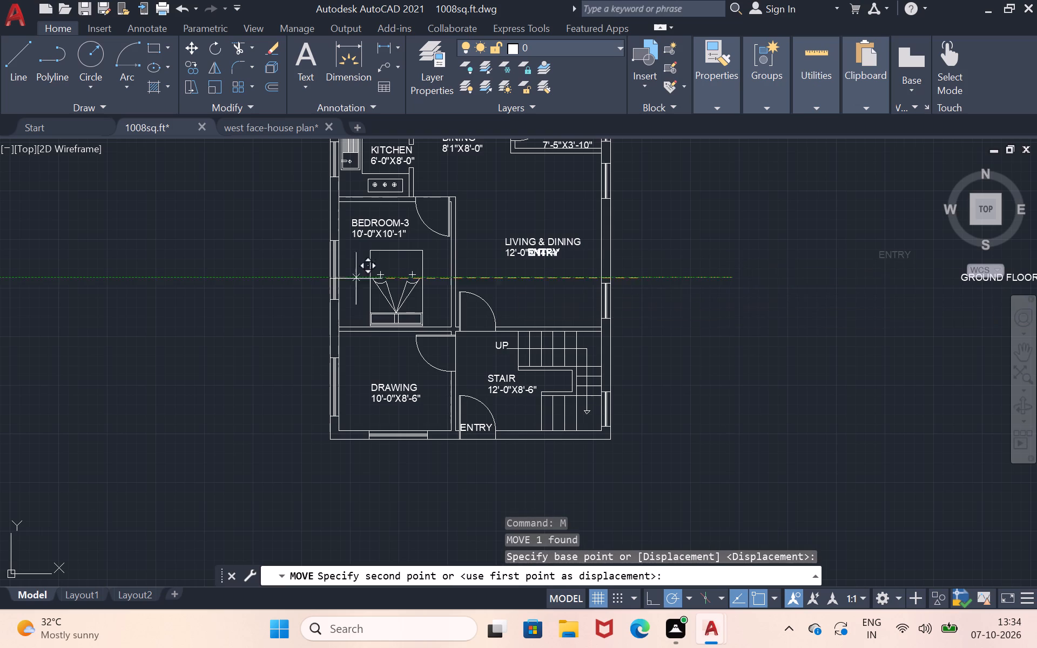
scroll(315, 345, up, 2)
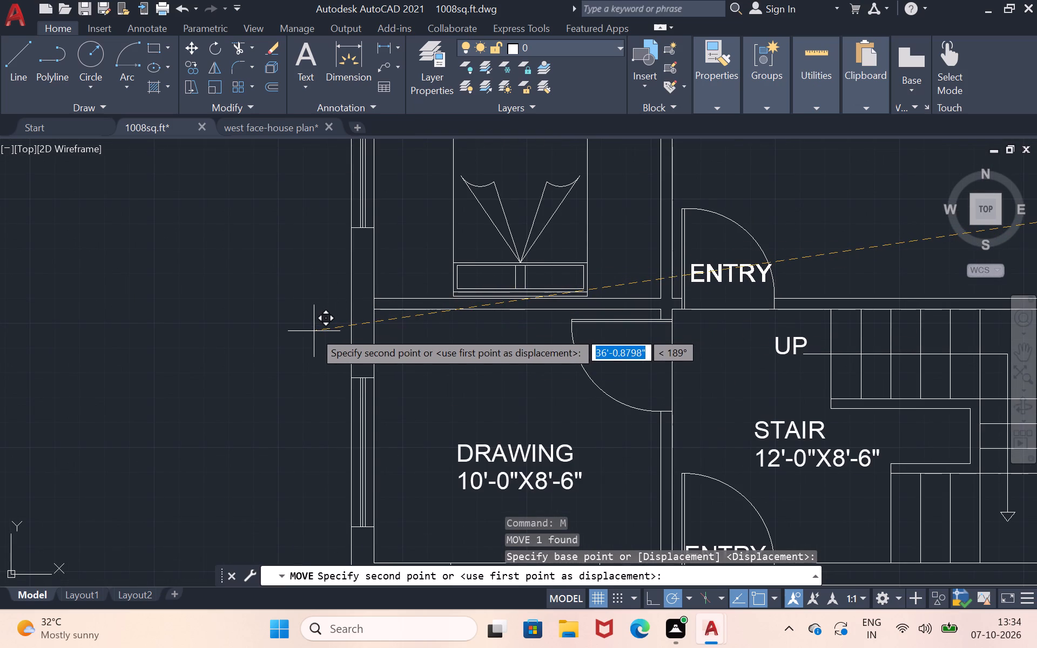
click(314, 331)
click(706, 272)
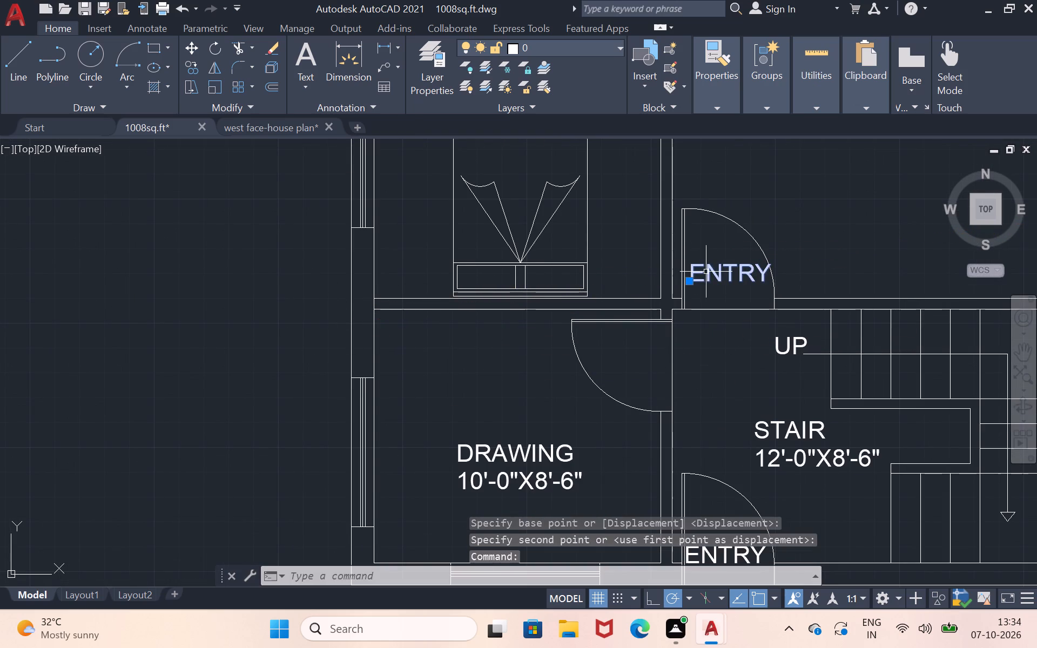
key(m)
key(Return)
click(706, 272)
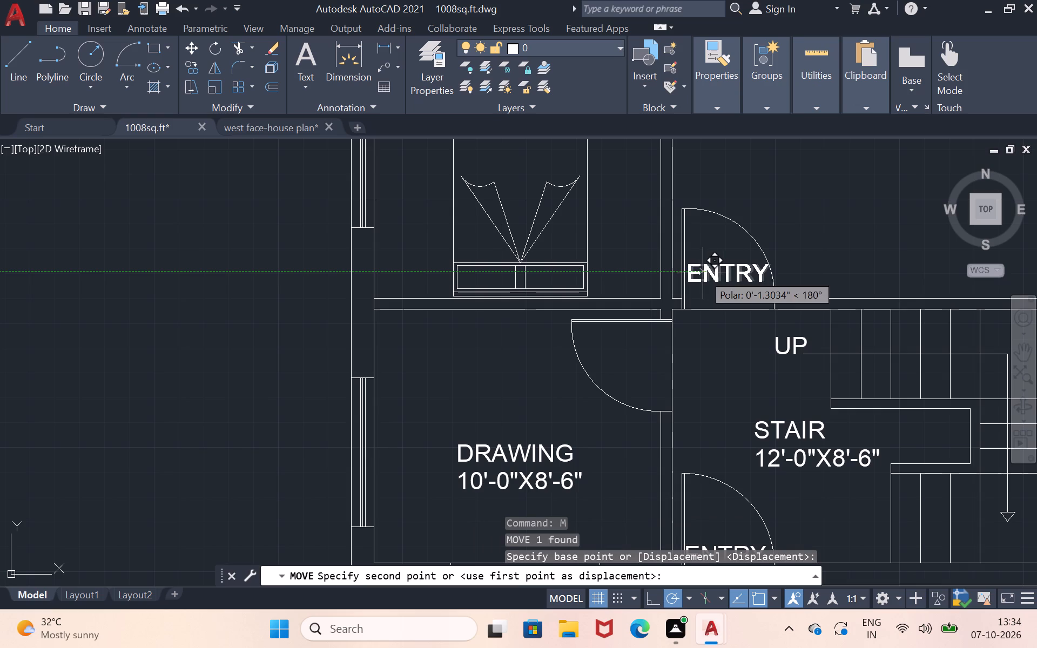
click(703, 273)
Move the outer door's ENTRY label about 5.5" up into the door swing, clear of the bottom wall line.
scroll(755, 325, down, 1)
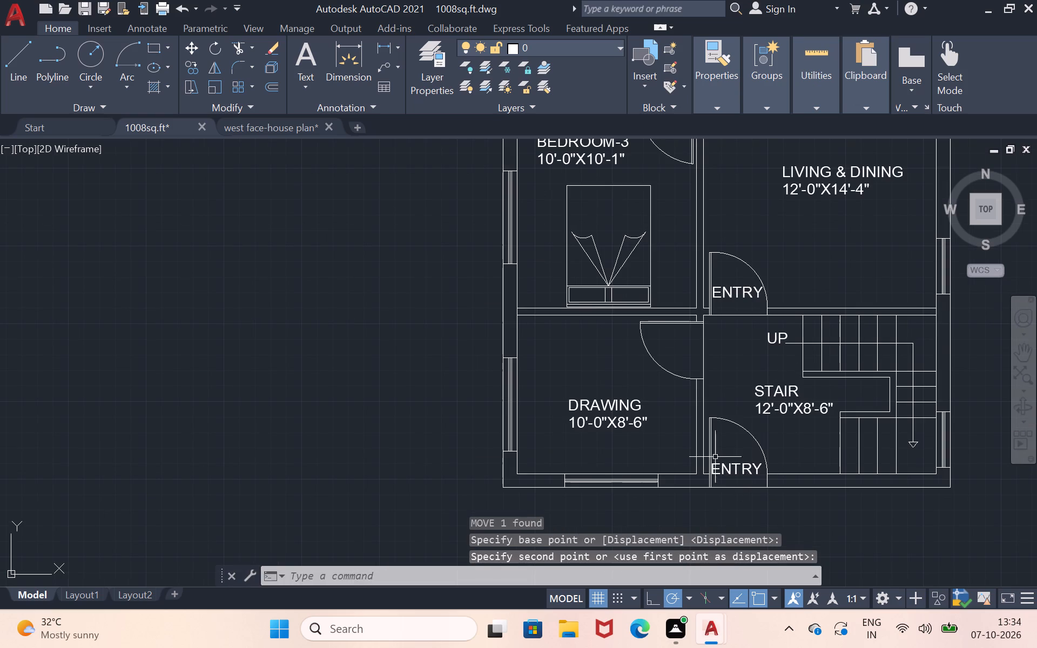
click(738, 472)
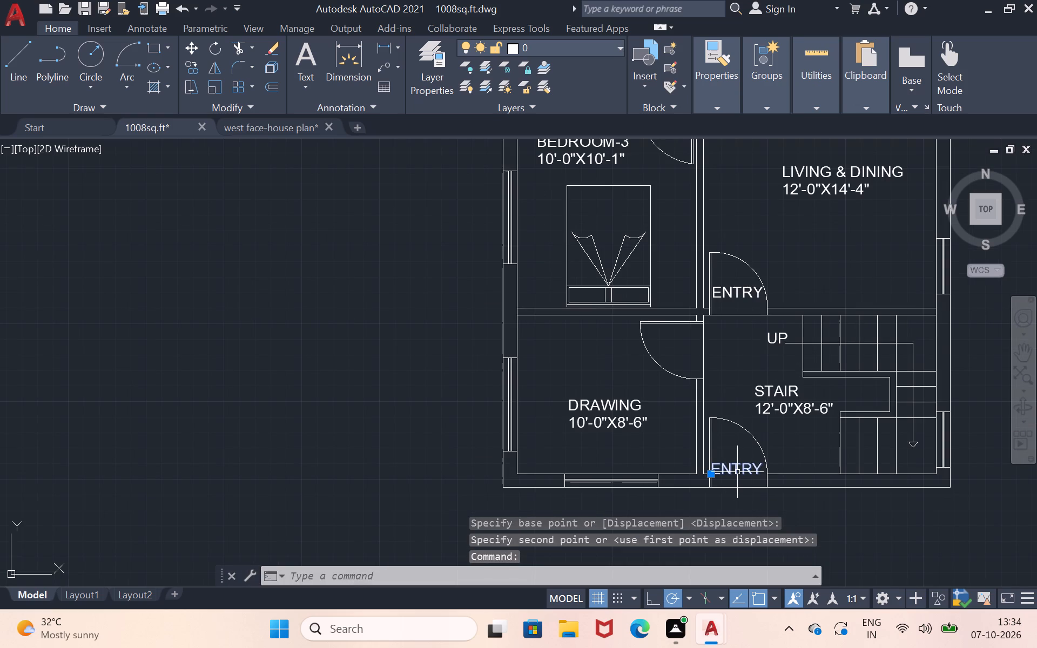
key(m)
key(Return)
click(737, 472)
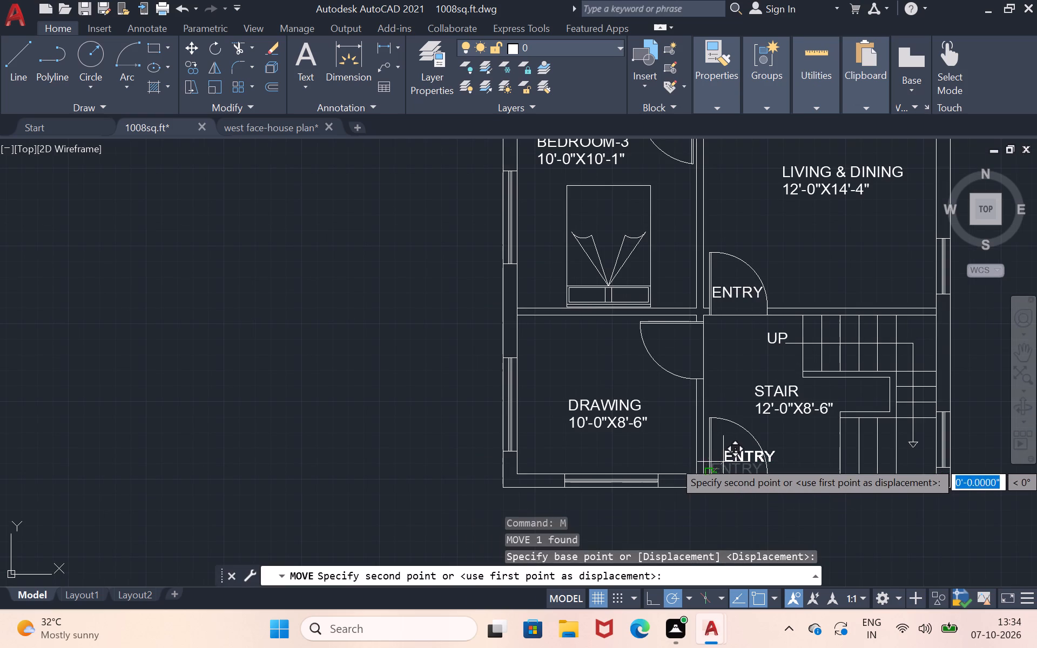
scroll(713, 461, up, 1)
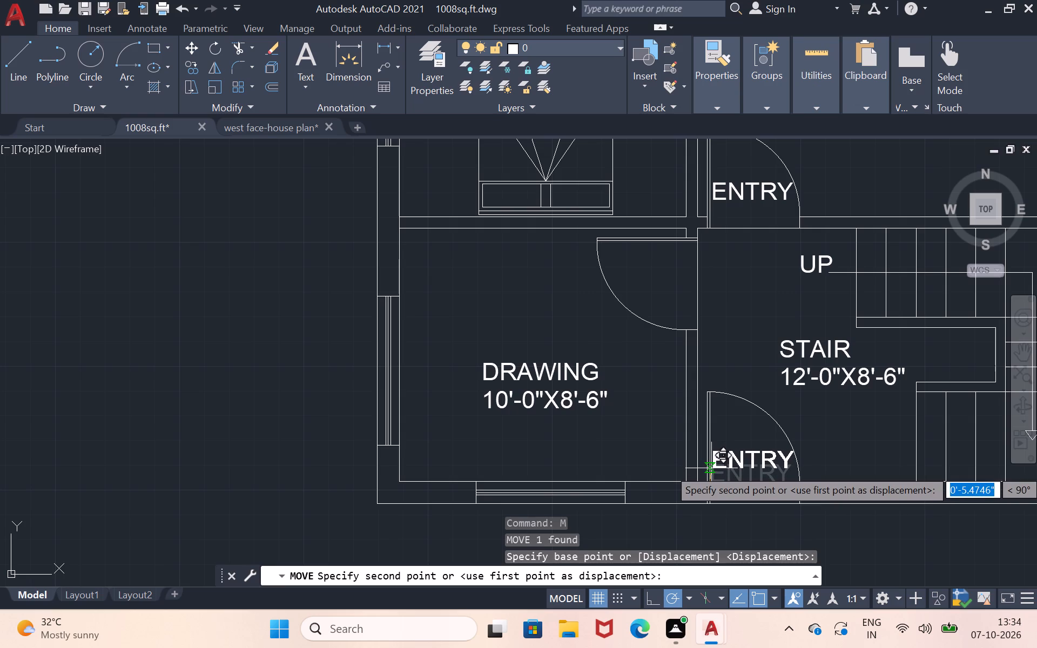
click(711, 468)
In the west face-house plan, examine and measure the entrance steps outside the outer ENTRY door.
scroll(768, 407, down, 3)
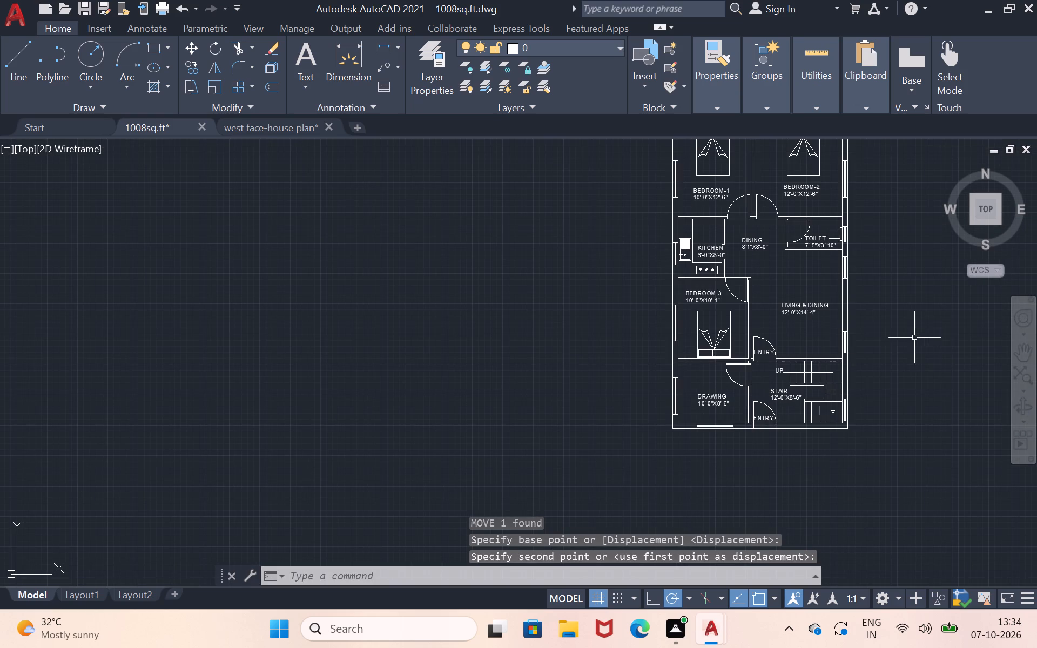
click(1016, 358)
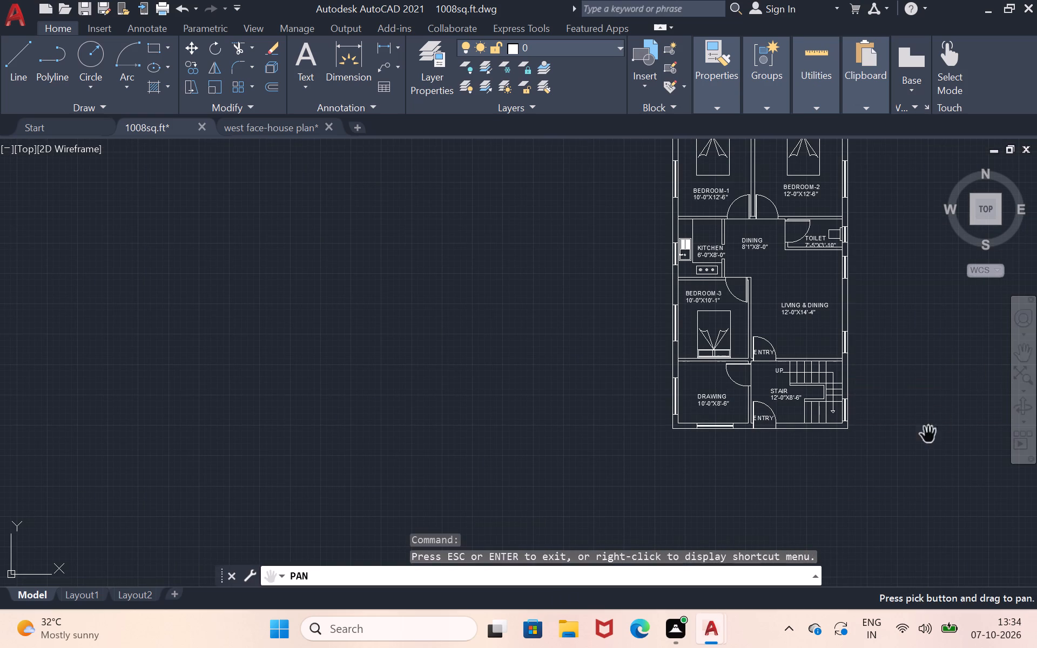
drag(926, 435, 910, 365)
scroll(864, 373, up, 2)
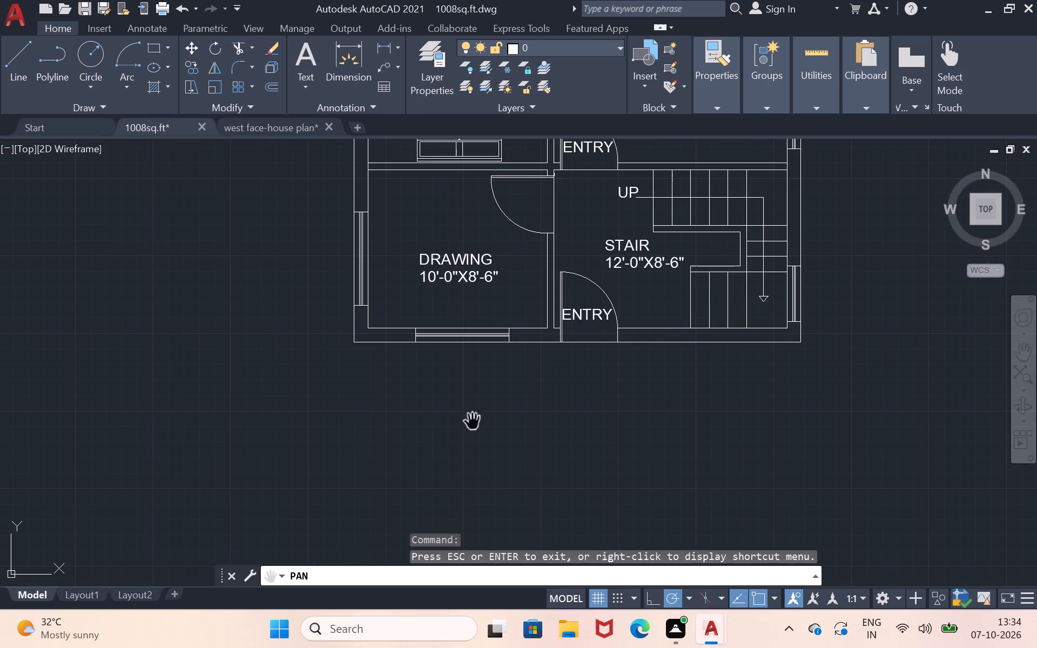
scroll(491, 394, up, 2)
click(17, 69)
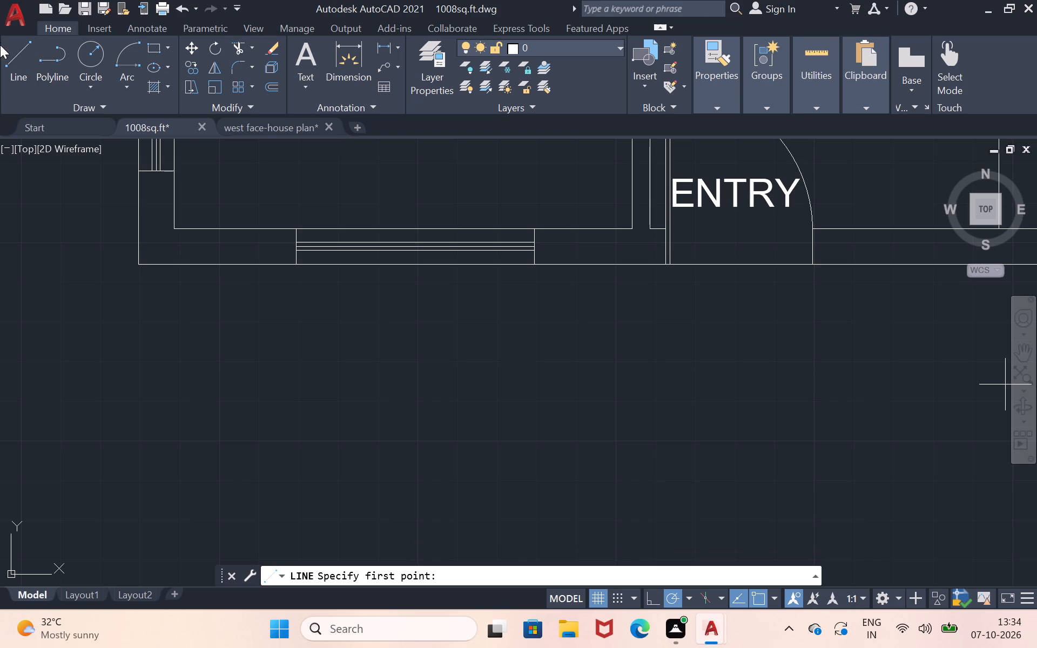
click(265, 119)
scroll(716, 267, down, 5)
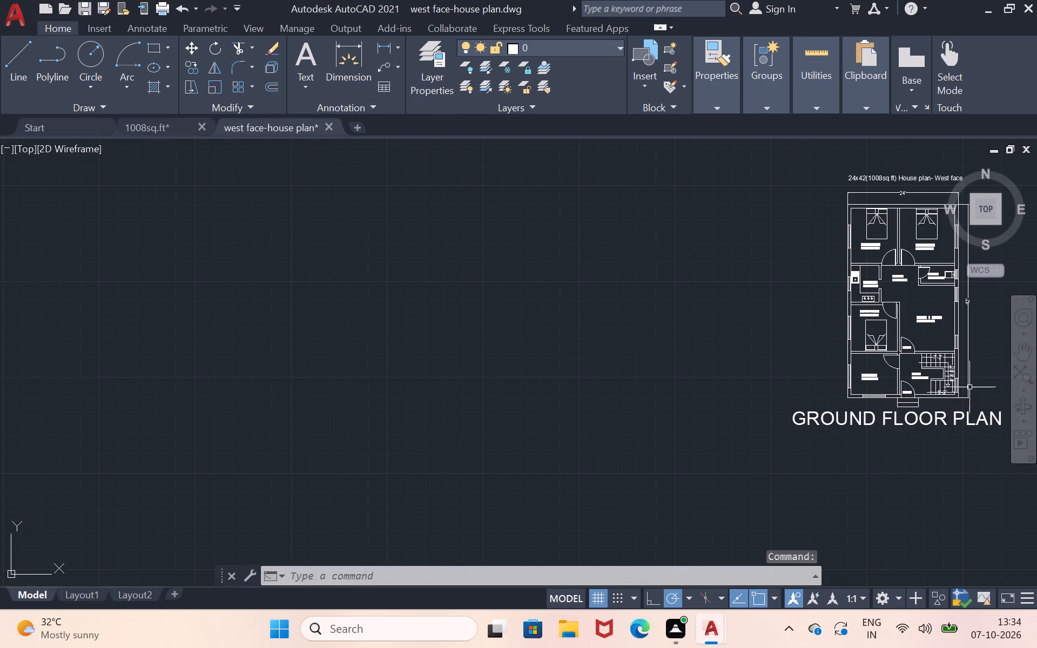
scroll(964, 394, up, 3)
scroll(817, 443, up, 2)
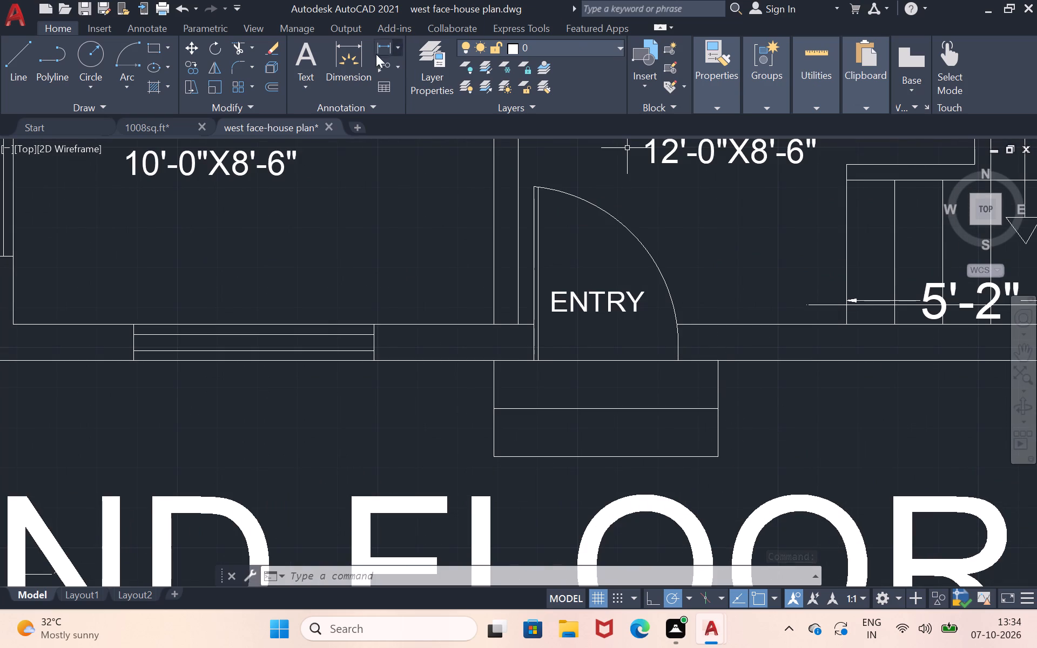
click(807, 49)
click(796, 125)
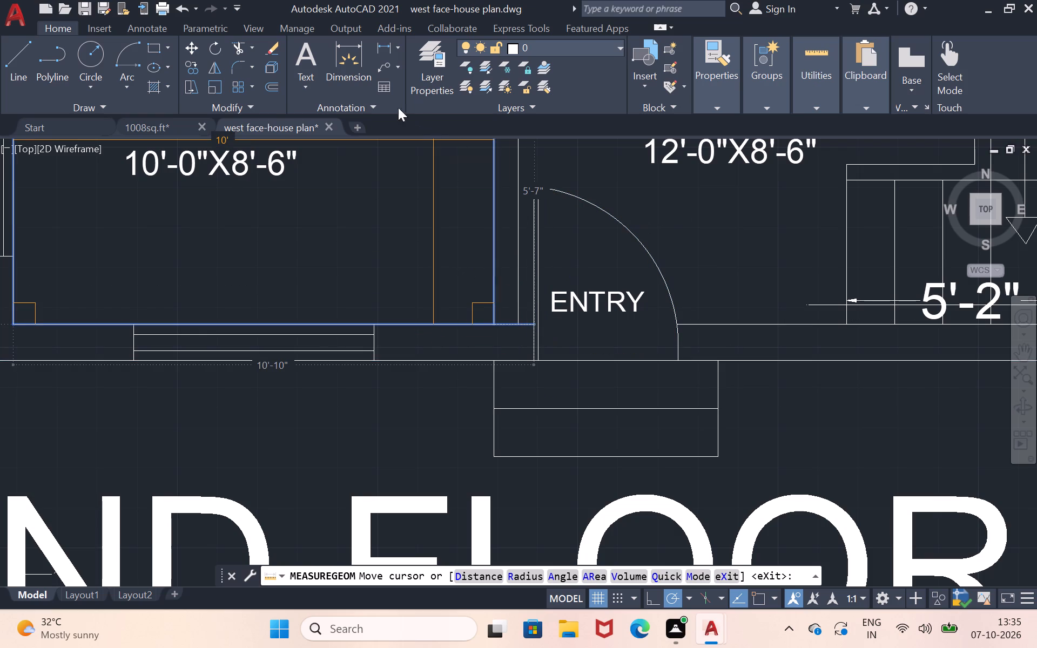
Close the west face-house plan drawing and save its changes.
click(332, 126)
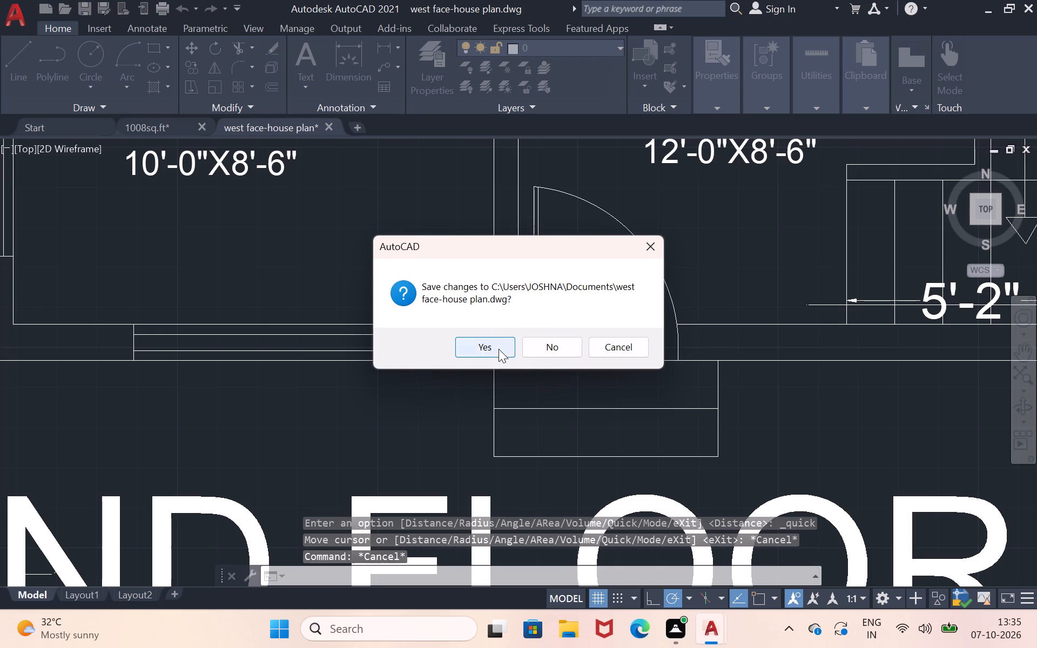
click(492, 352)
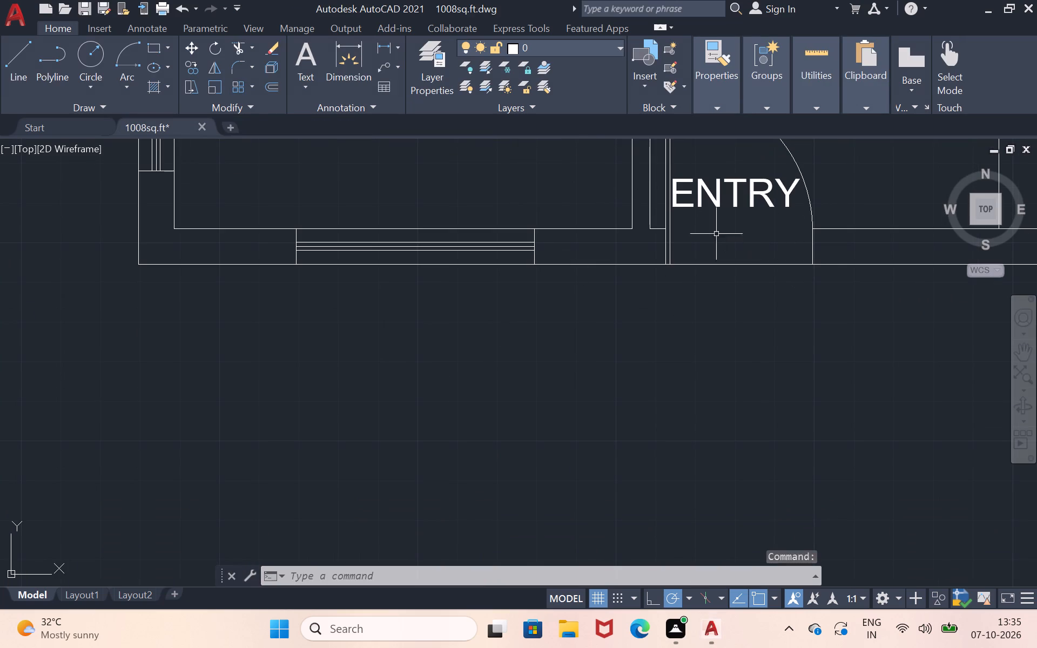
Draw lines from the outer door's hinge-side corner on the outer wall face, 6" along the wall toward DRAWING and 1' straight outward.
click(28, 78)
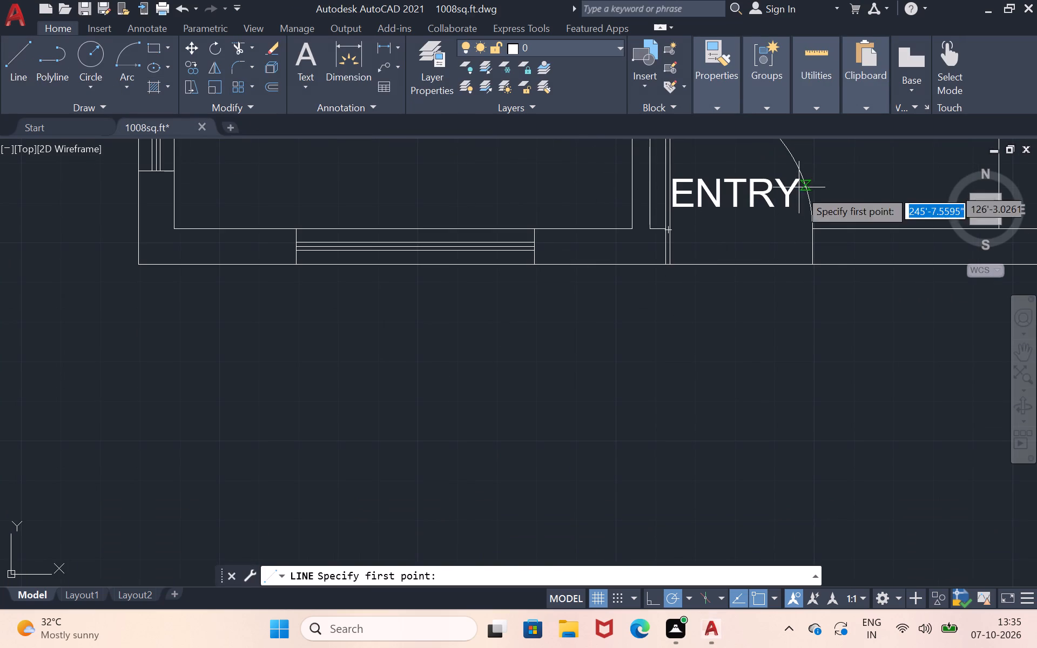
click(664, 262)
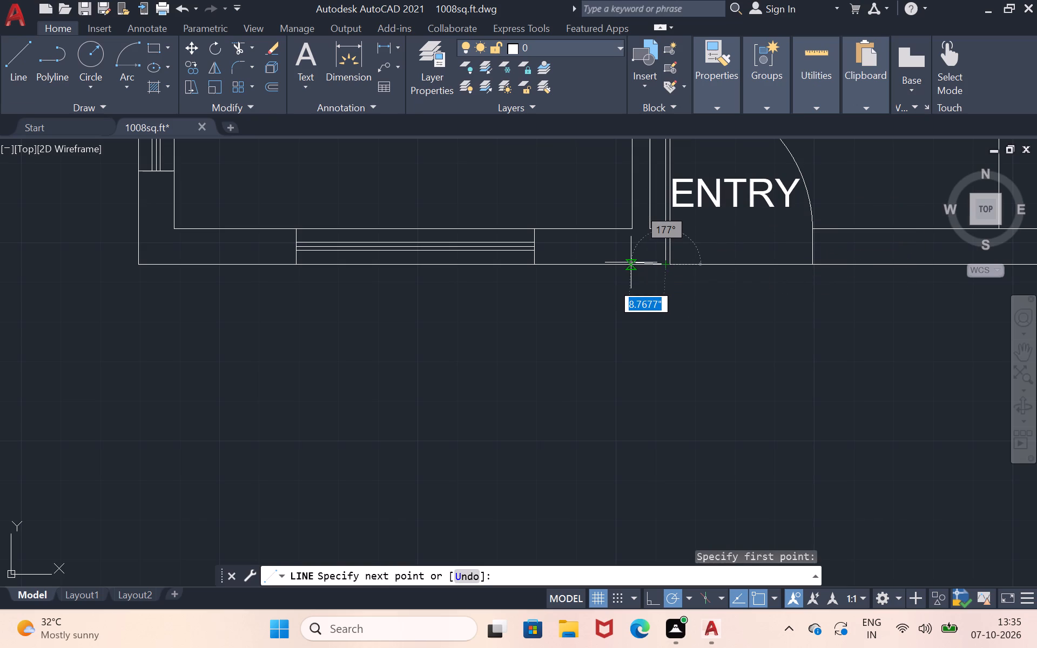
text(4")
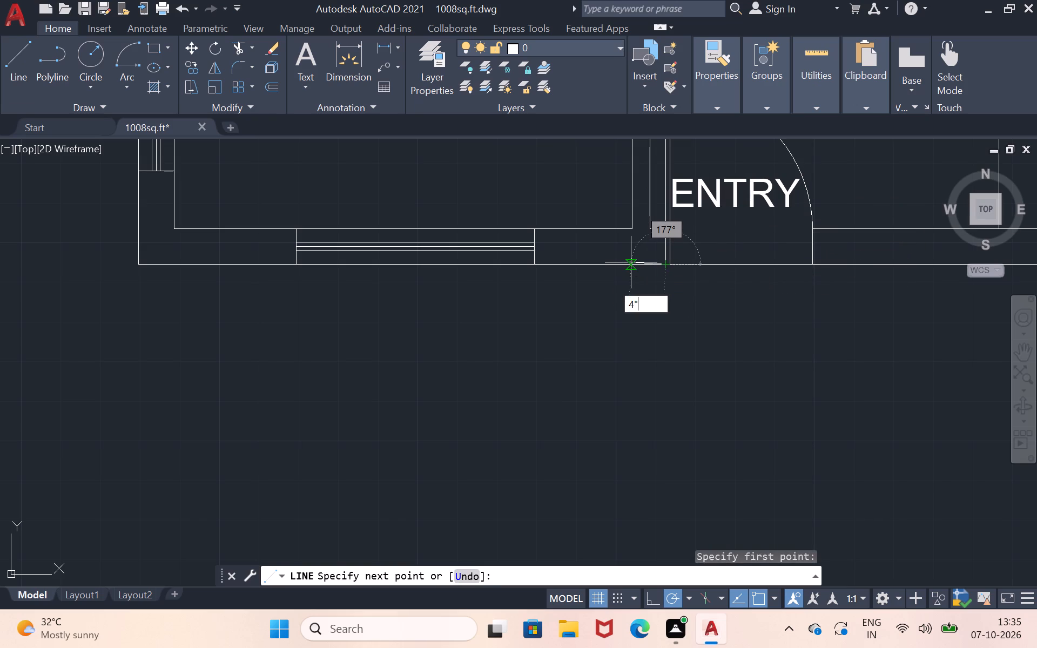
key(Return)
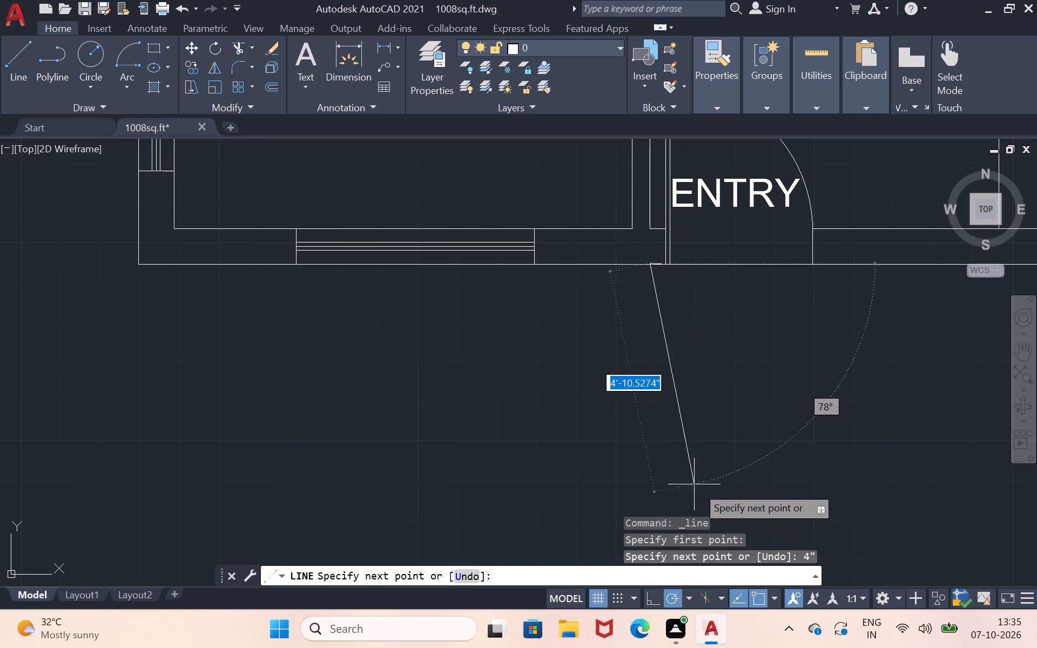
key(ctrl+z)
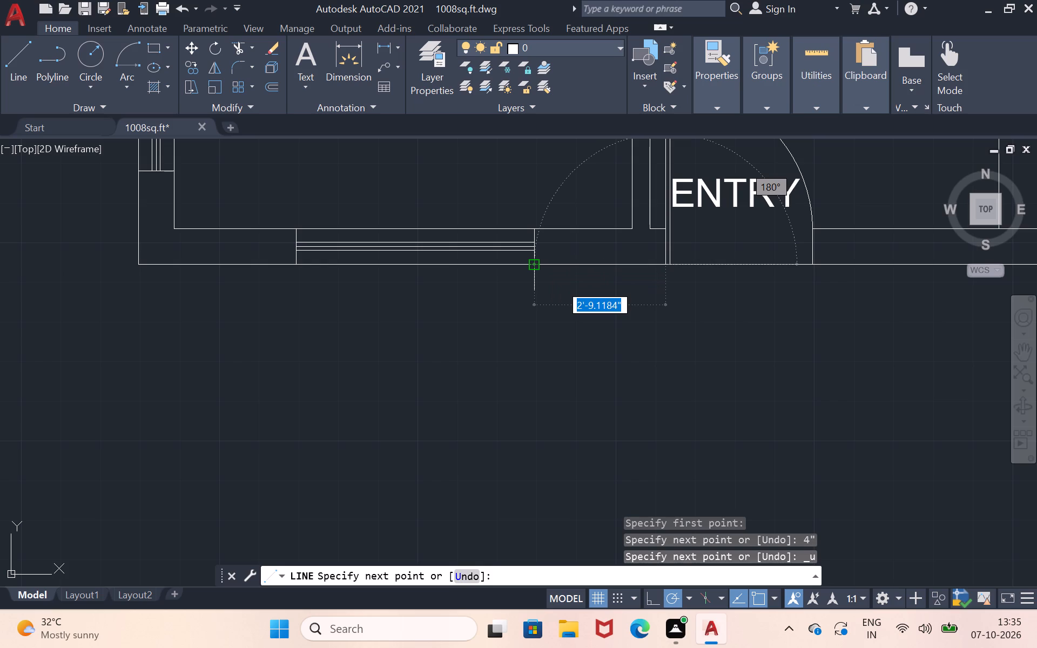
key(6)
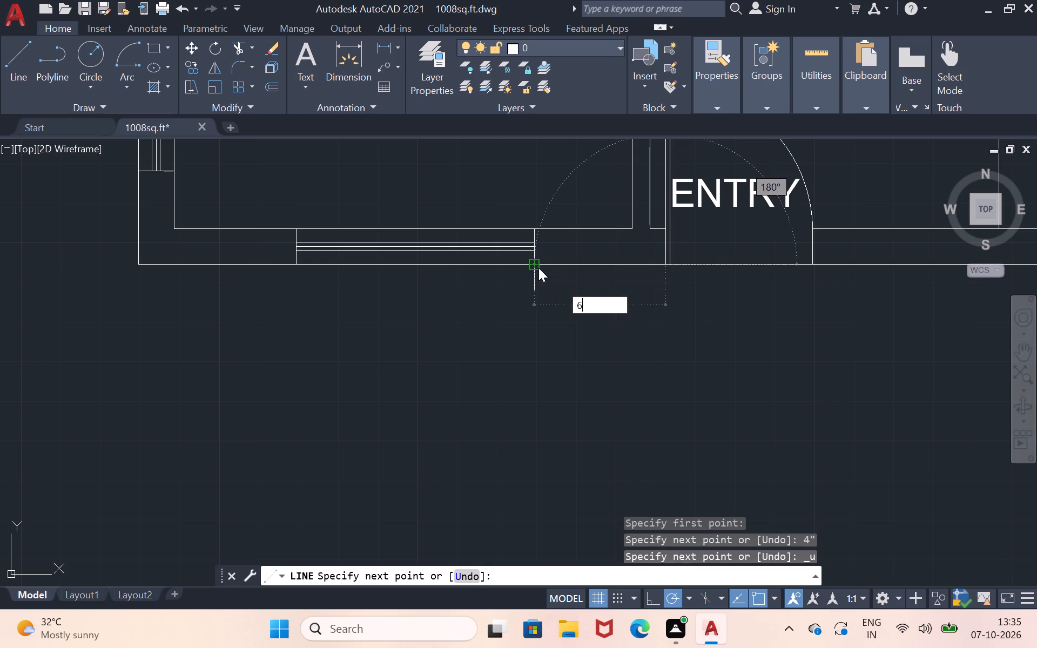
key(BackSpace)
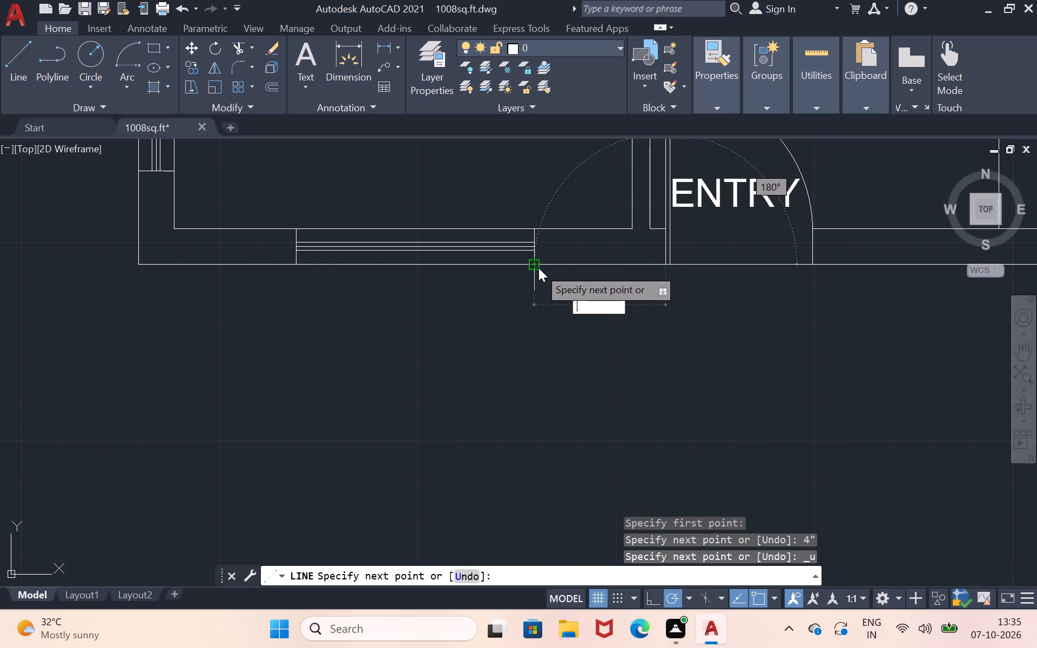
key(6)
key(shift+quotedbl)
key(Return)
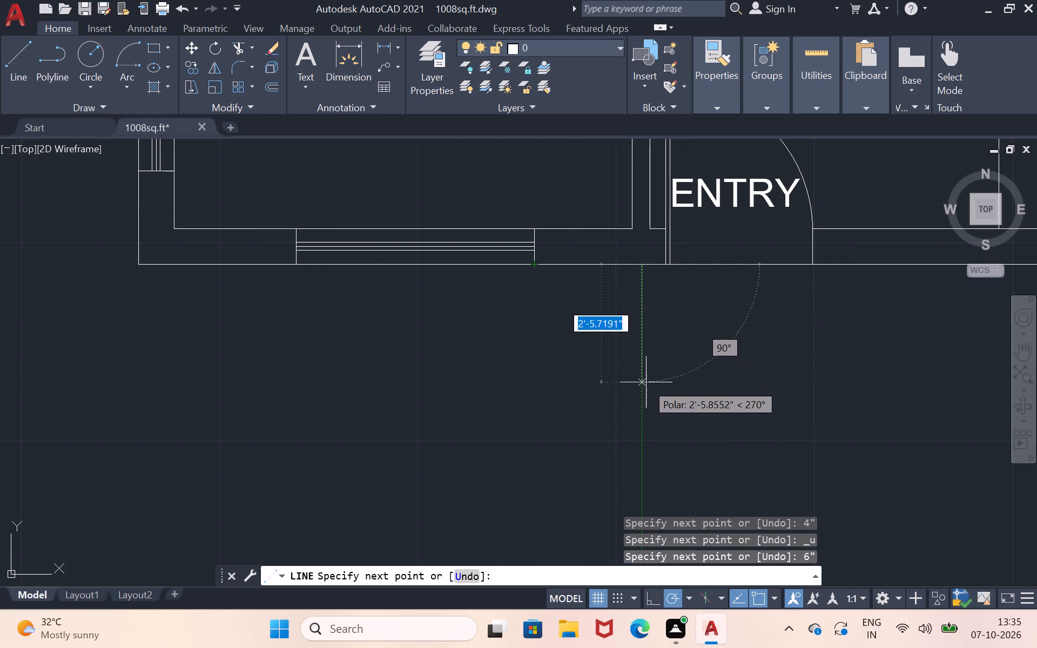
text(1')
key(Return)
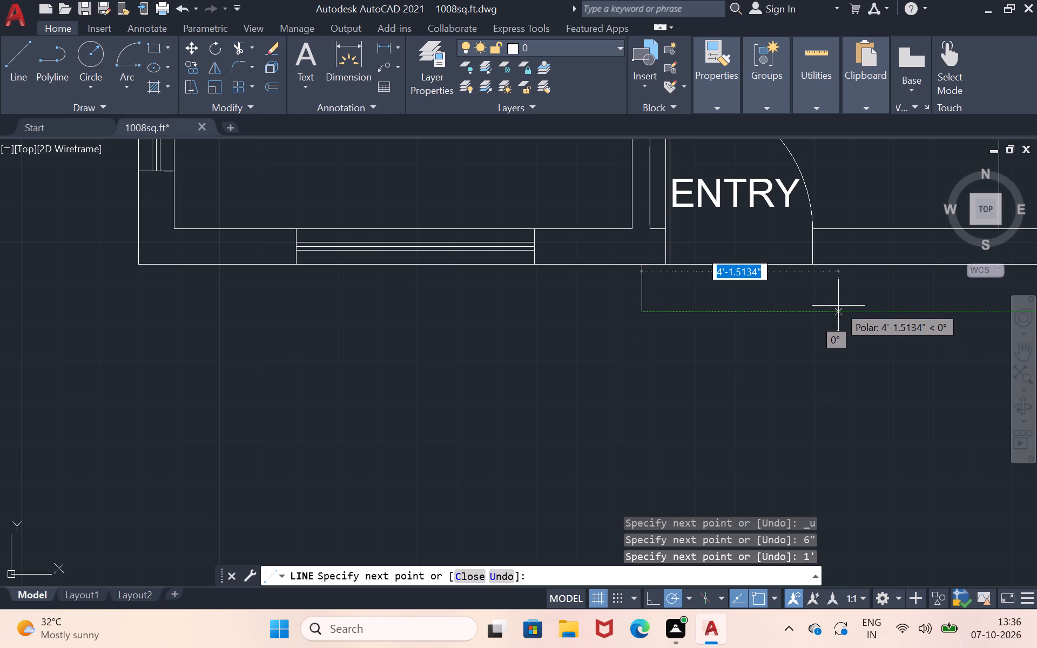
key(Return)
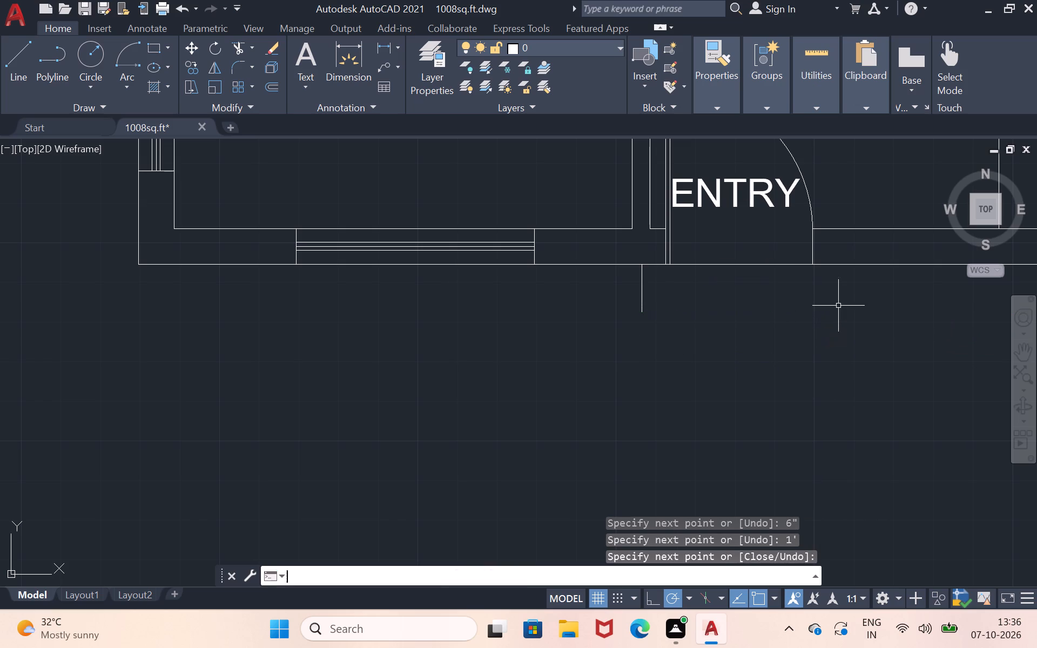
Complete the first entrance step: from the outer door's latch-side corner draw 6" along the wall, 1' outward, and across to the existing line's end.
click(21, 65)
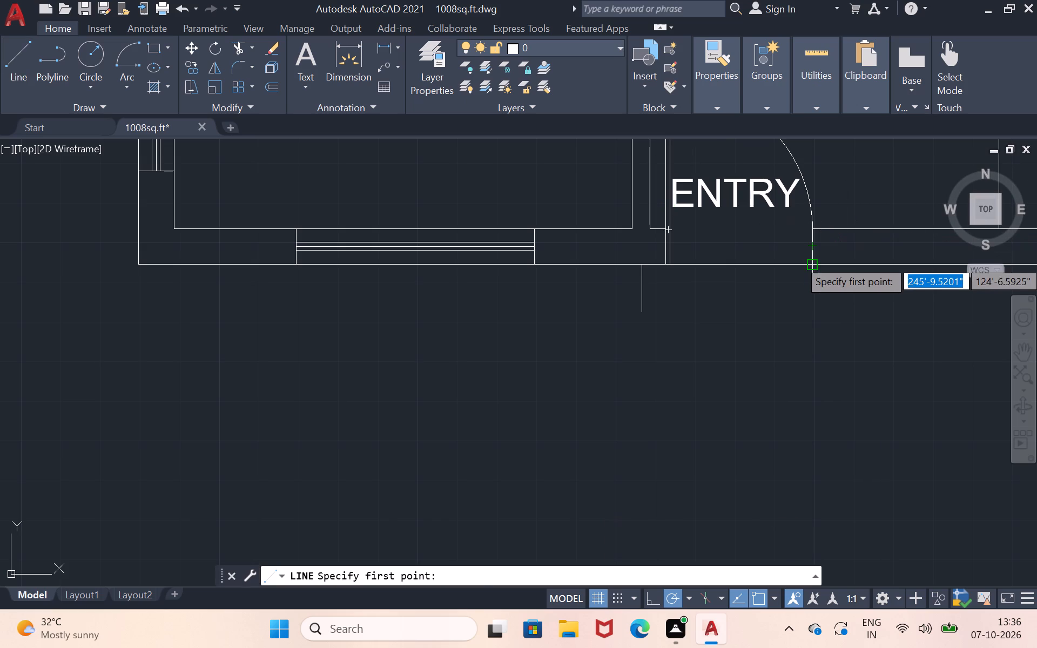
click(809, 263)
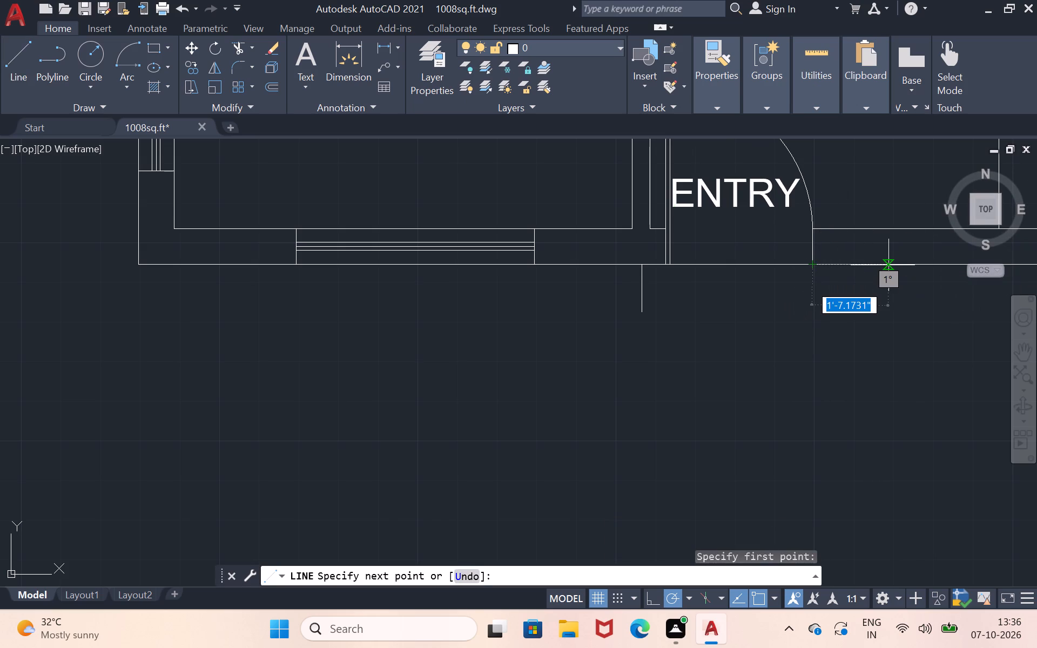
scroll(888, 265, down, 2)
scroll(936, 275, down, 1)
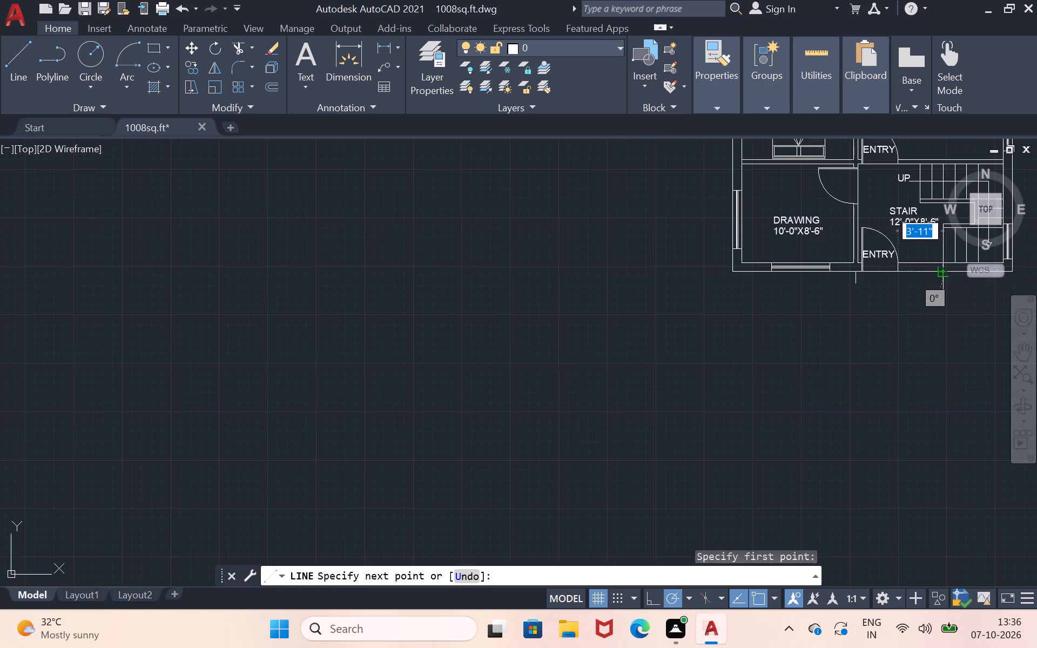
key(6)
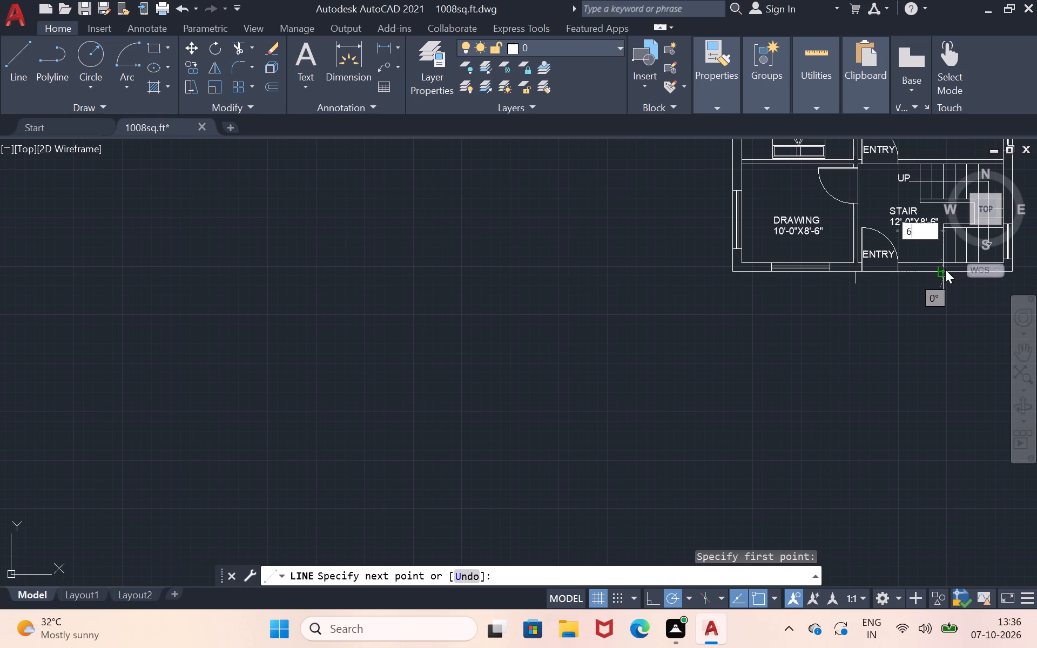
key(shift+quotedbl)
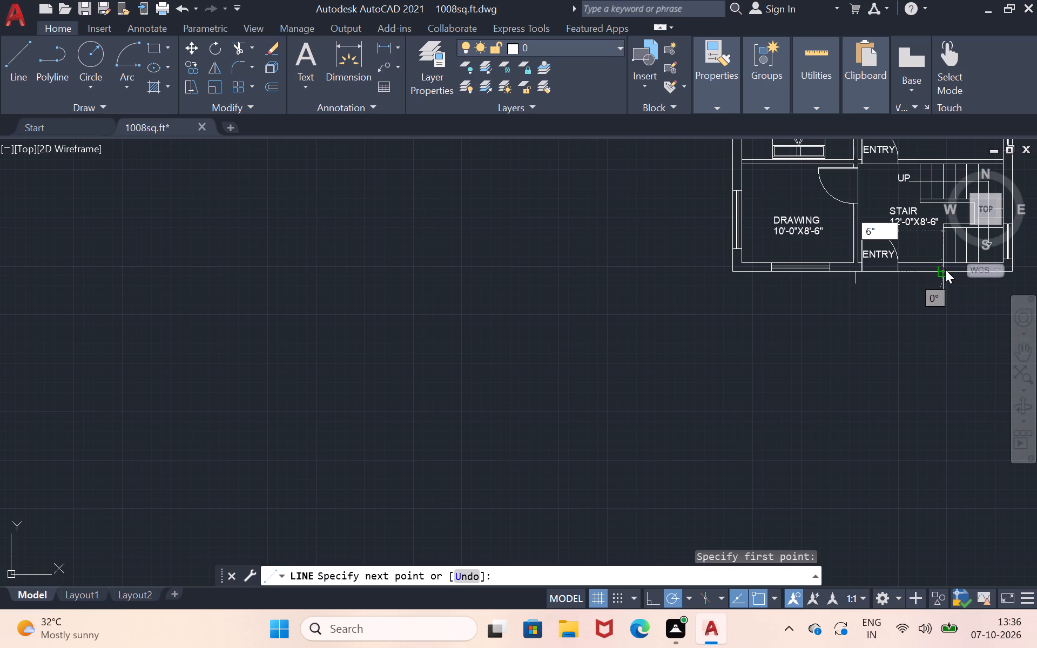
key(Return)
scroll(945, 269, up, 3)
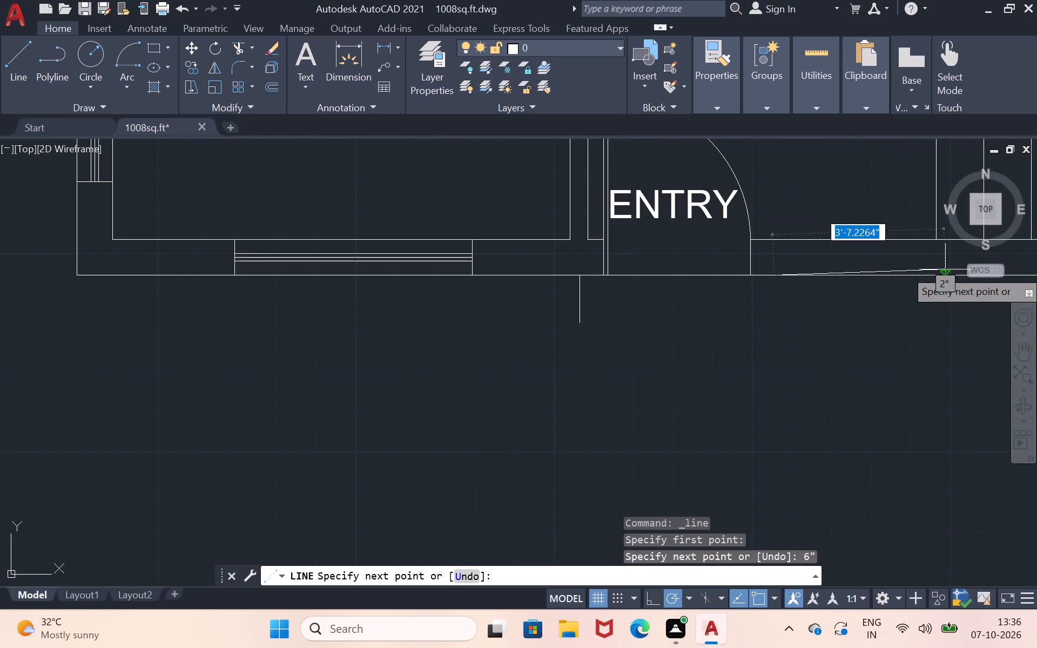
scroll(924, 272, up, 1)
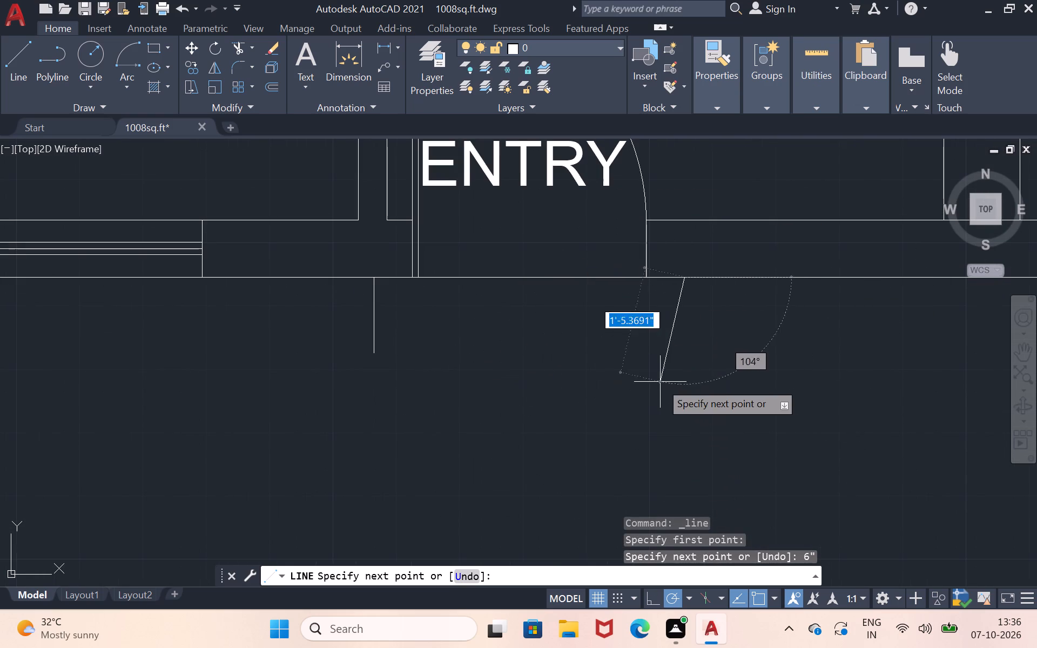
text(1')
key(Return)
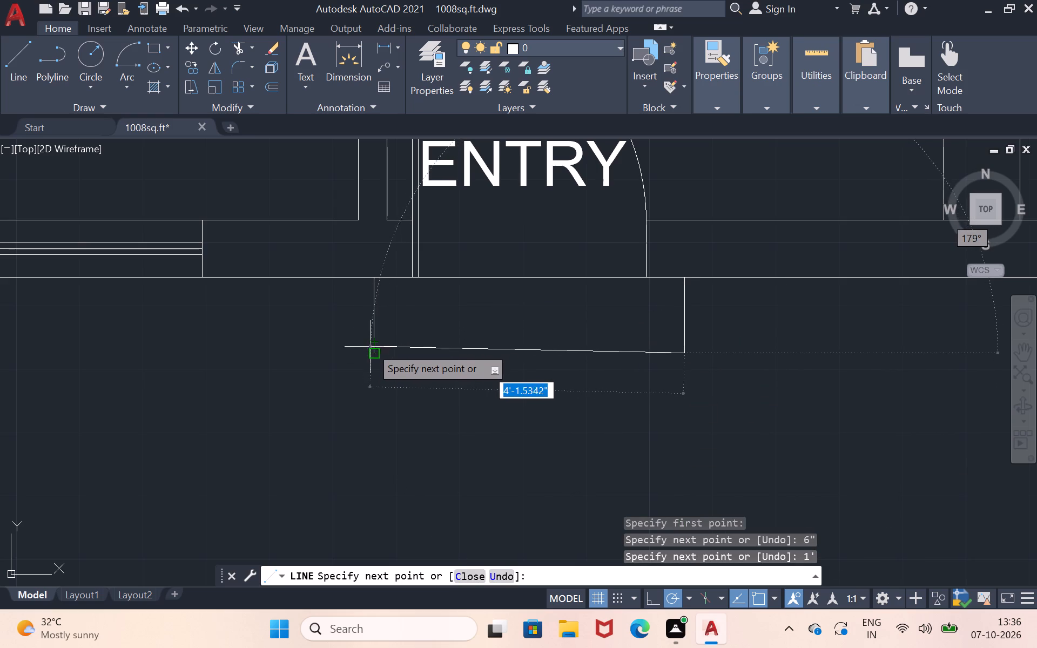
scroll(698, 228, up, 3)
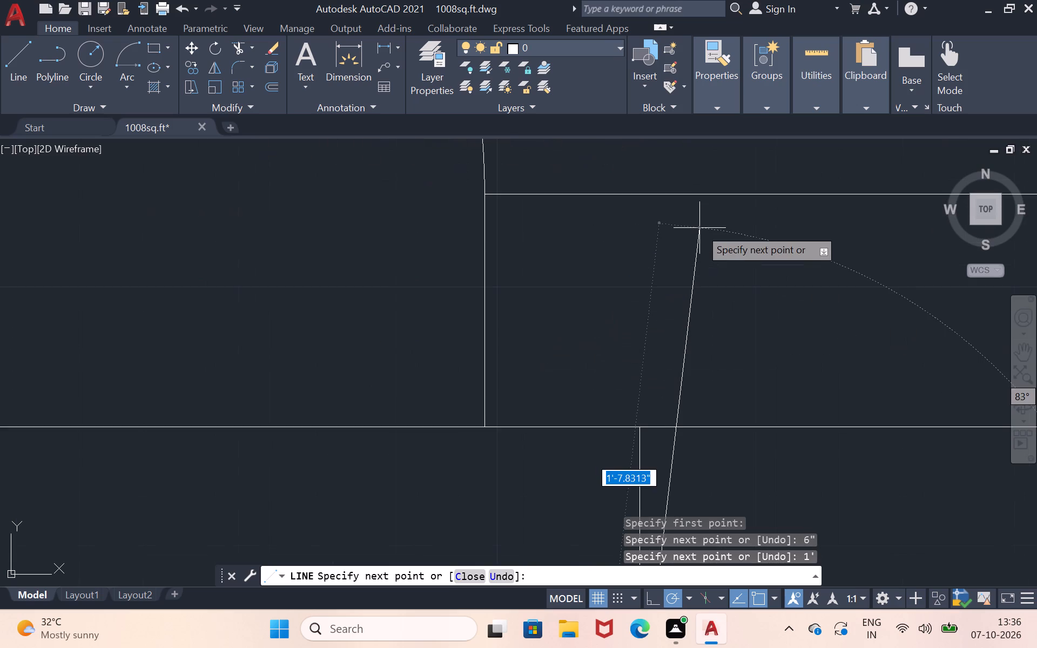
scroll(625, 417, up, 2)
scroll(631, 415, down, 7)
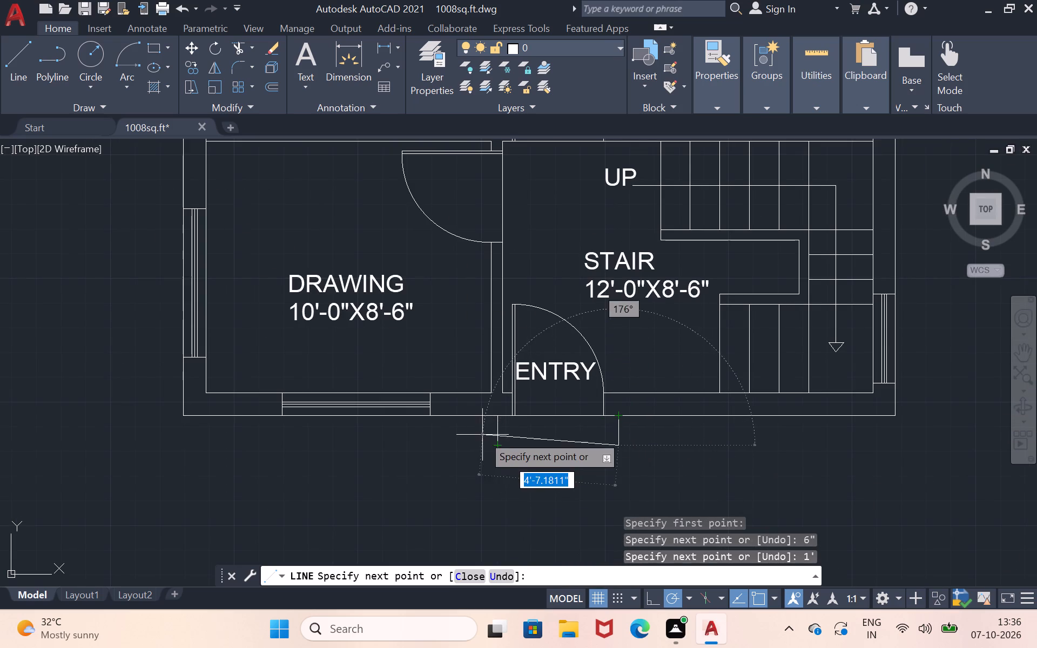
click(495, 444)
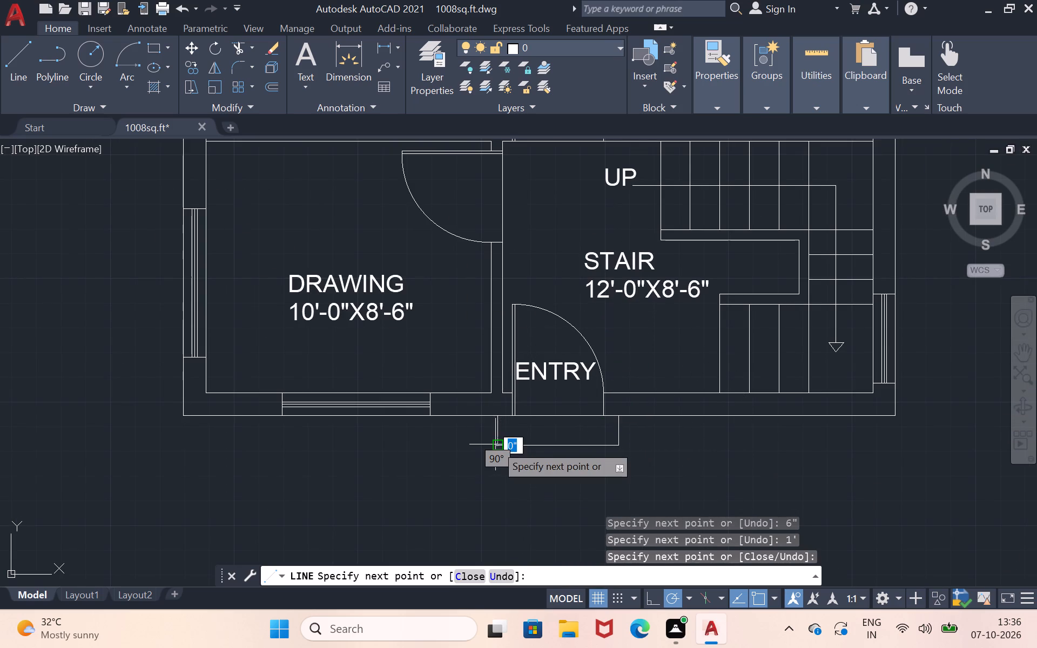
key(Return)
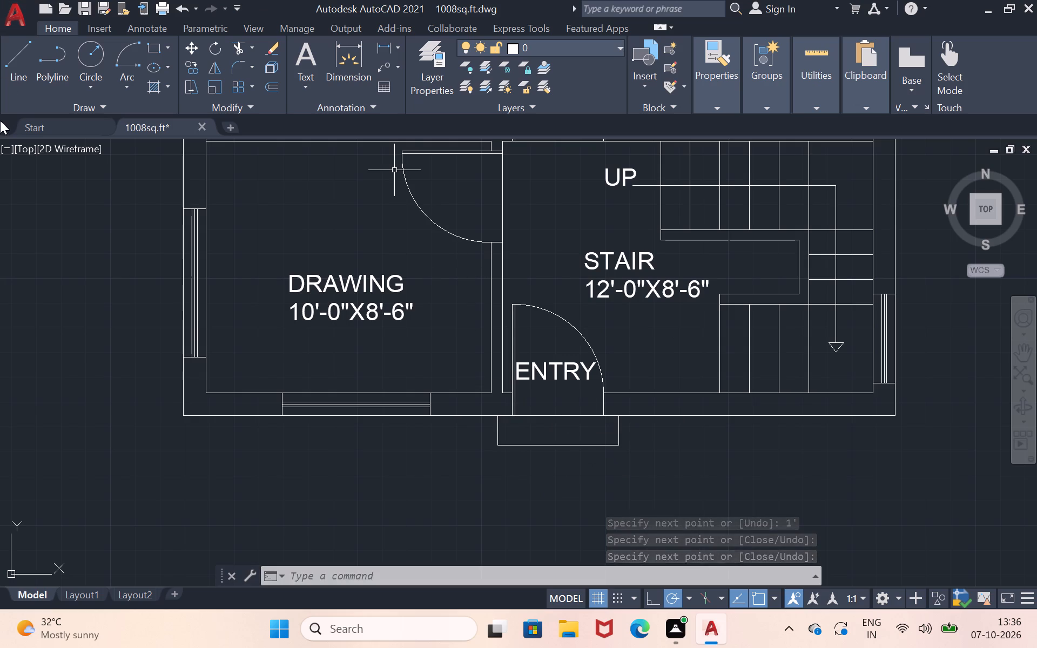
Draw a second entrance step of the same width, with 1' side lines continuing outward from the first step and a closing front line.
scroll(527, 460, up, 2)
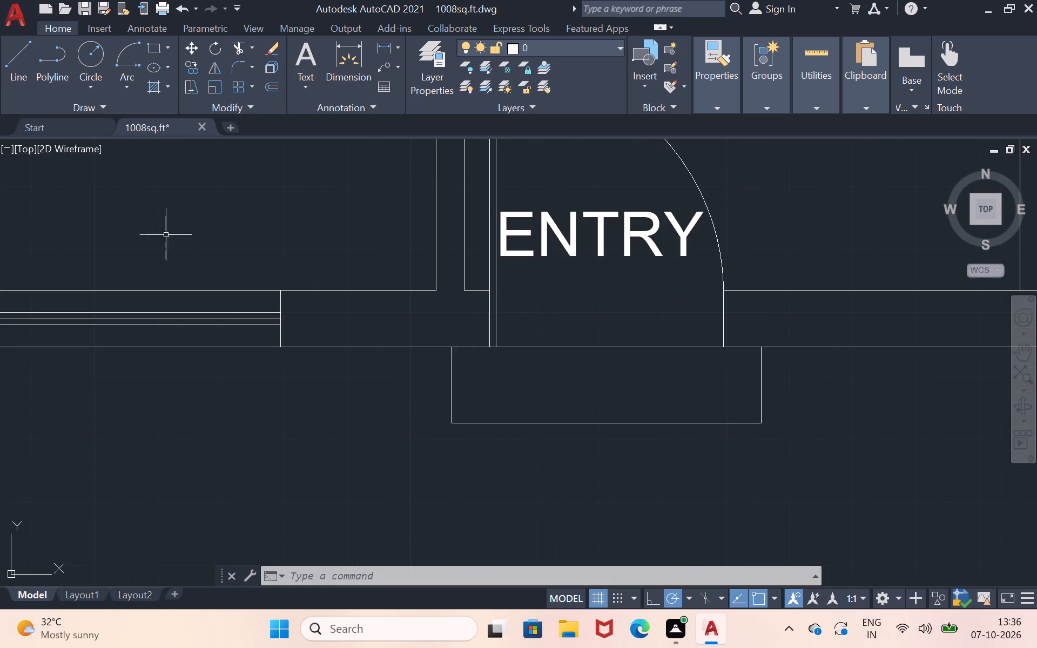
click(4, 84)
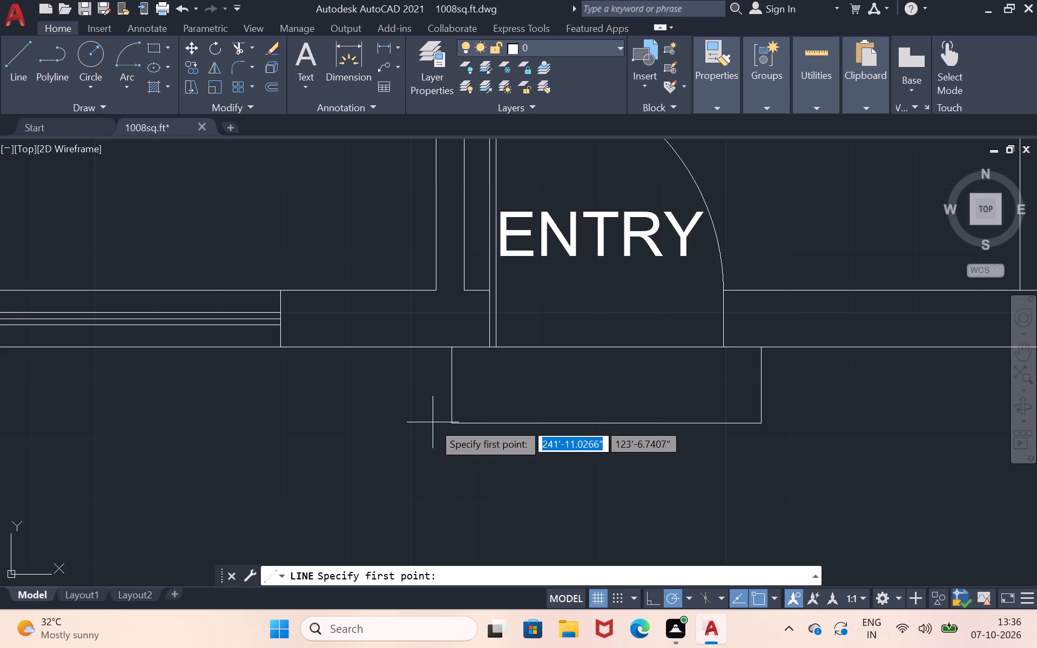
click(451, 425)
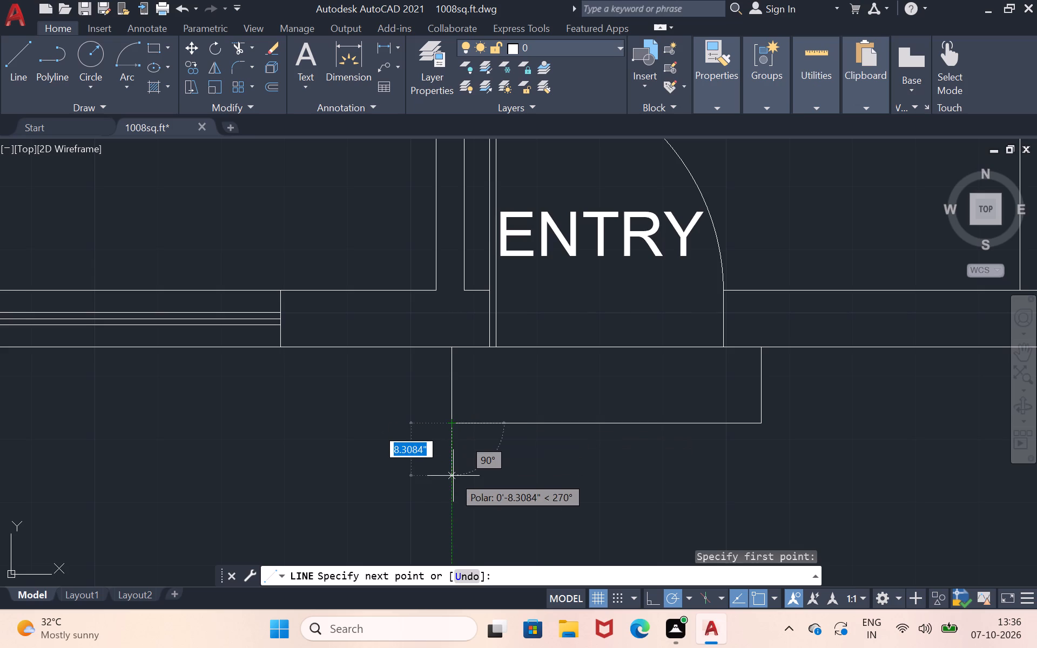
key(1)
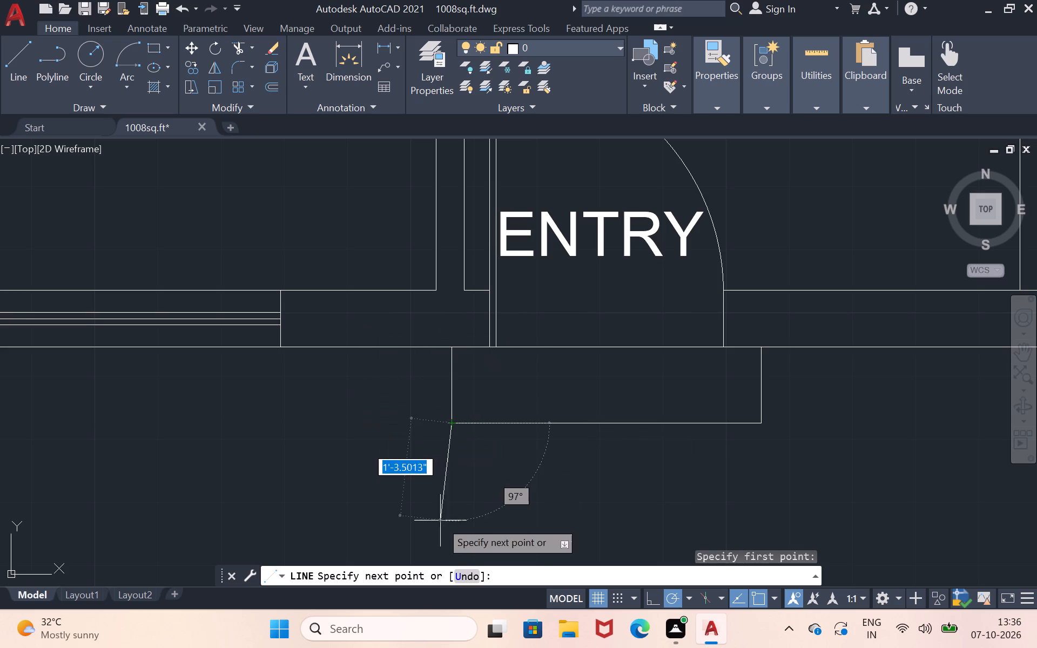
key(apostrophe)
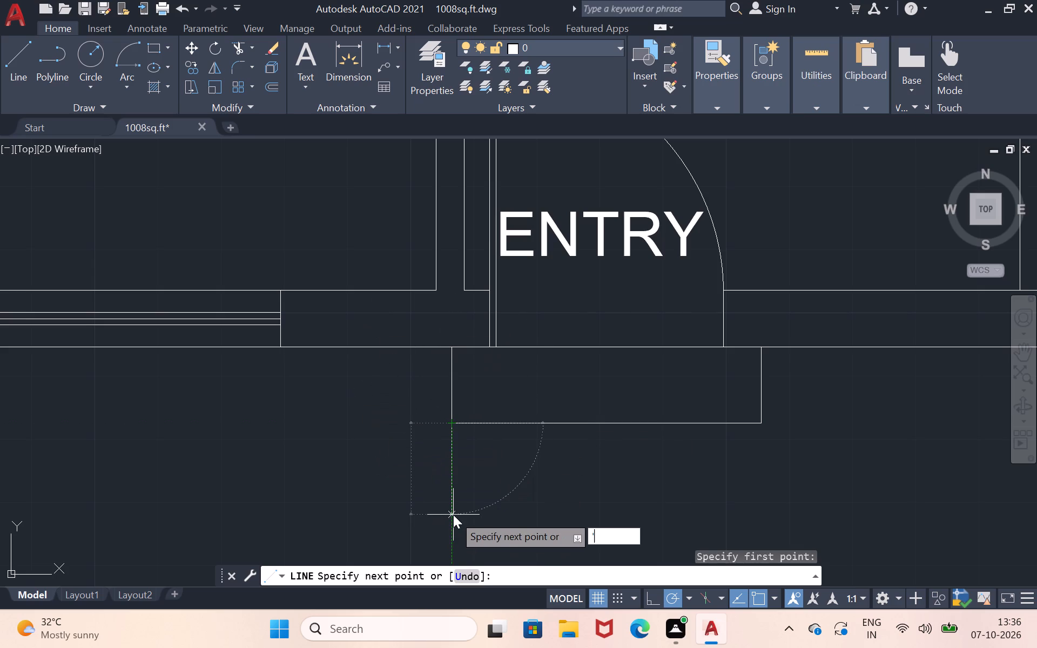
key(BackSpace)
text(1')
key(Return)
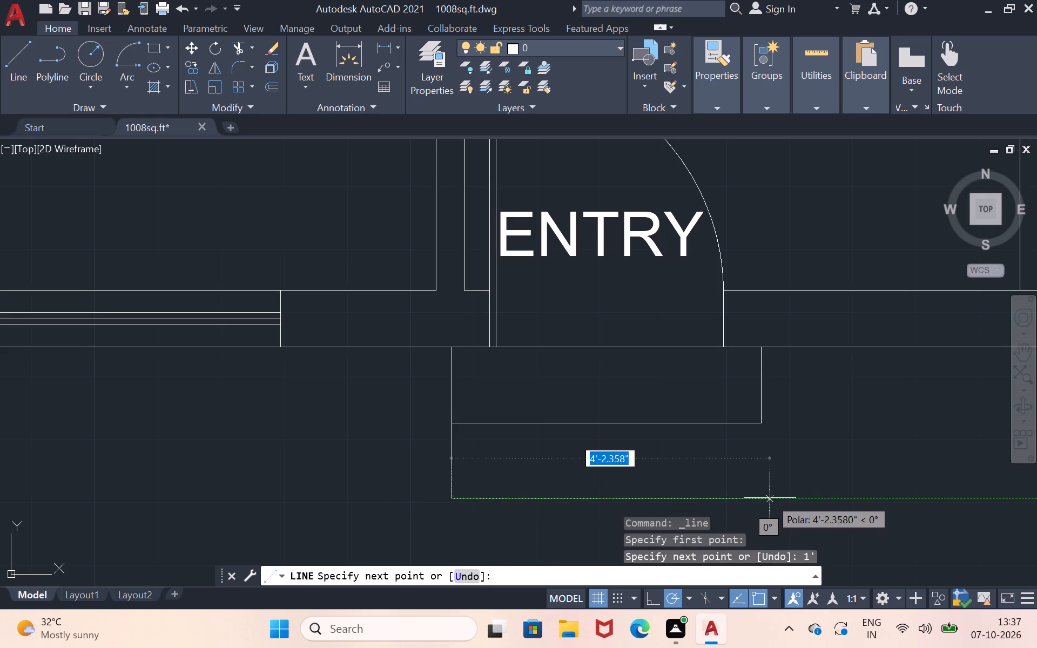
key(Return)
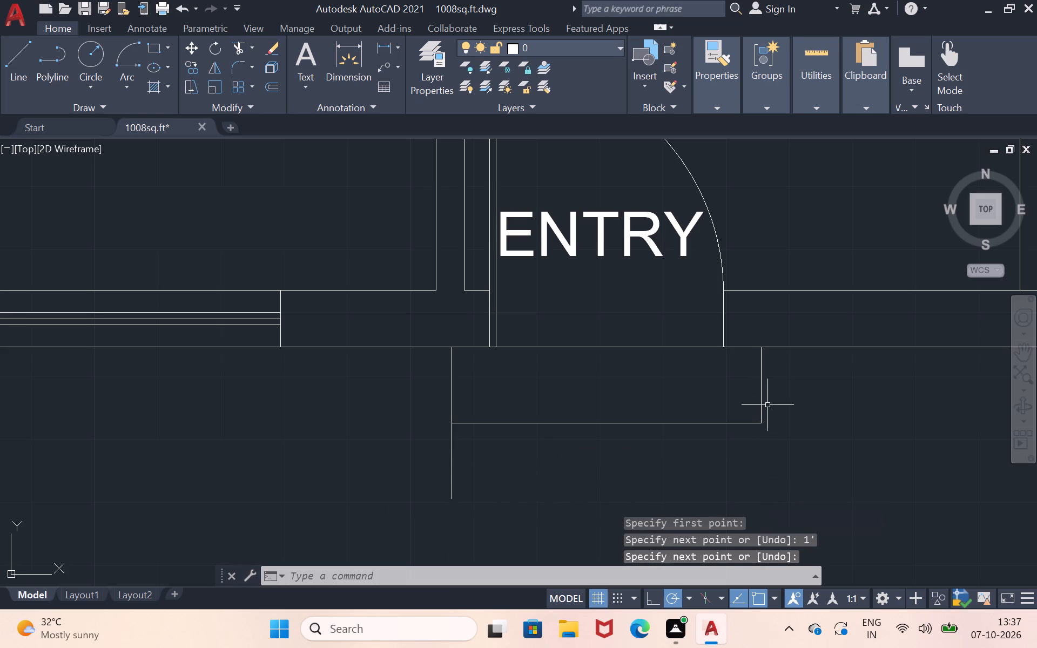
key(Return)
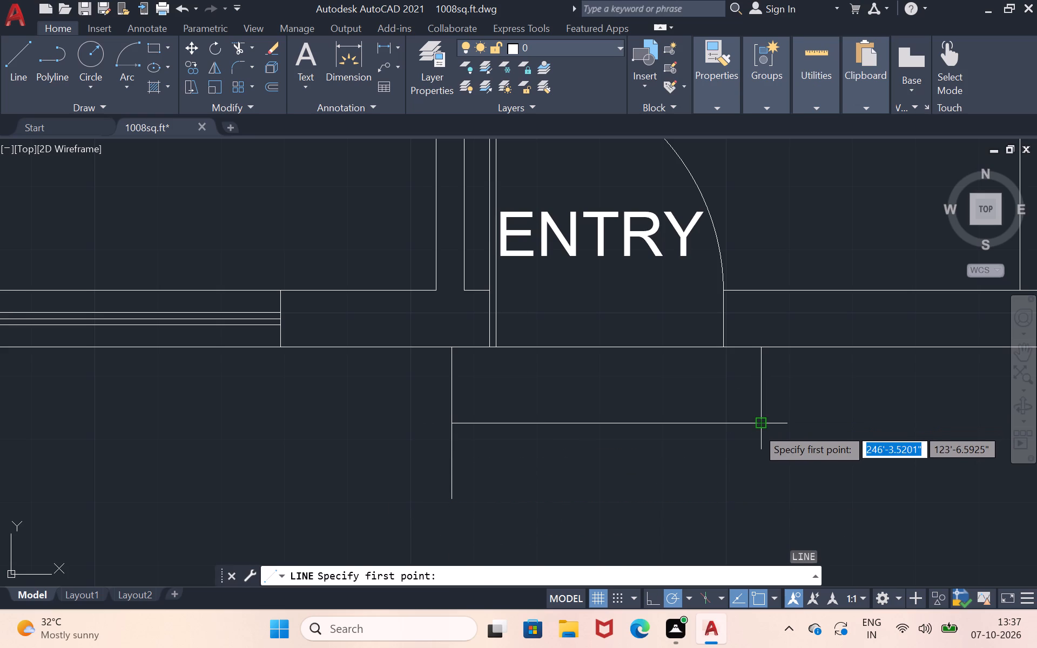
click(757, 428)
text(1')
key(Return)
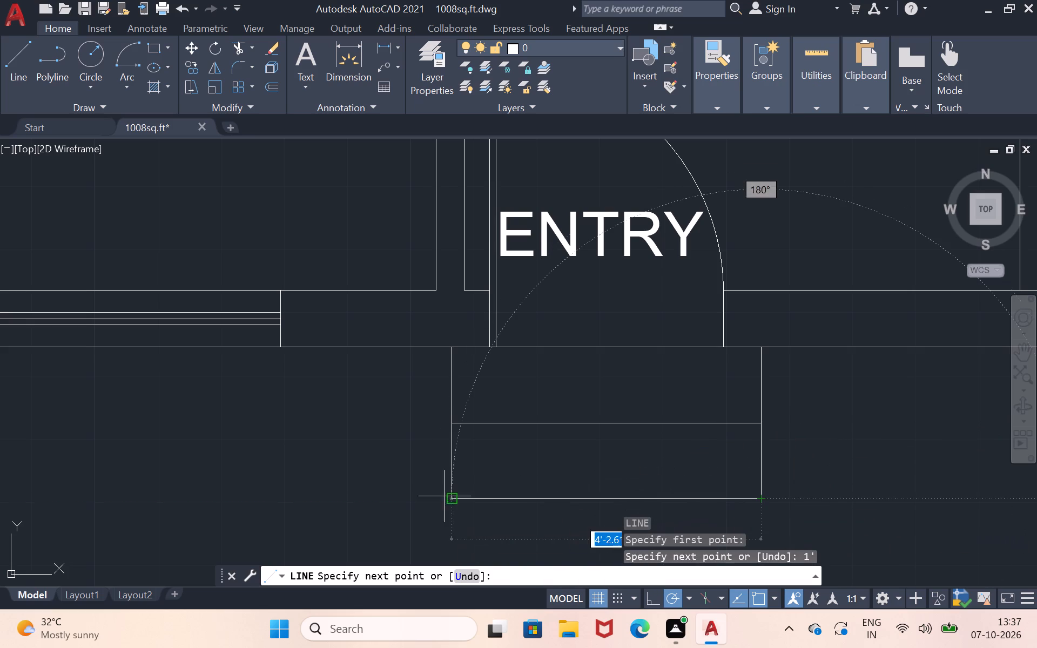
click(456, 502)
key(Return)
Move the GROUND FLOOR PLAN title from beside the plan to just below the entrance steps.
scroll(480, 504, down, 2)
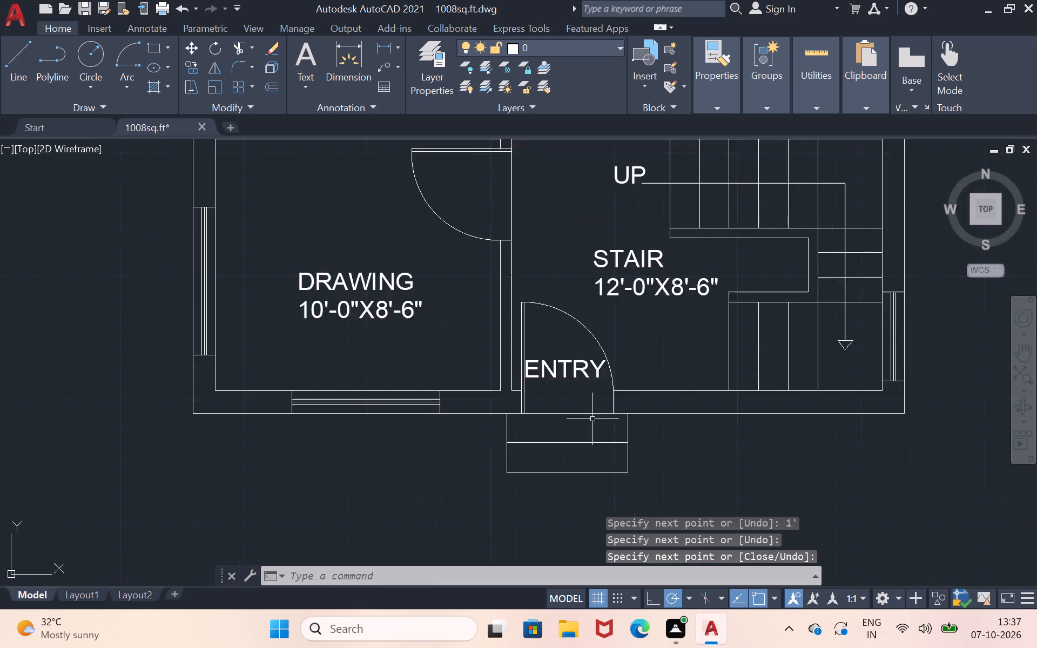
scroll(597, 417, down, 1)
scroll(832, 407, down, 2)
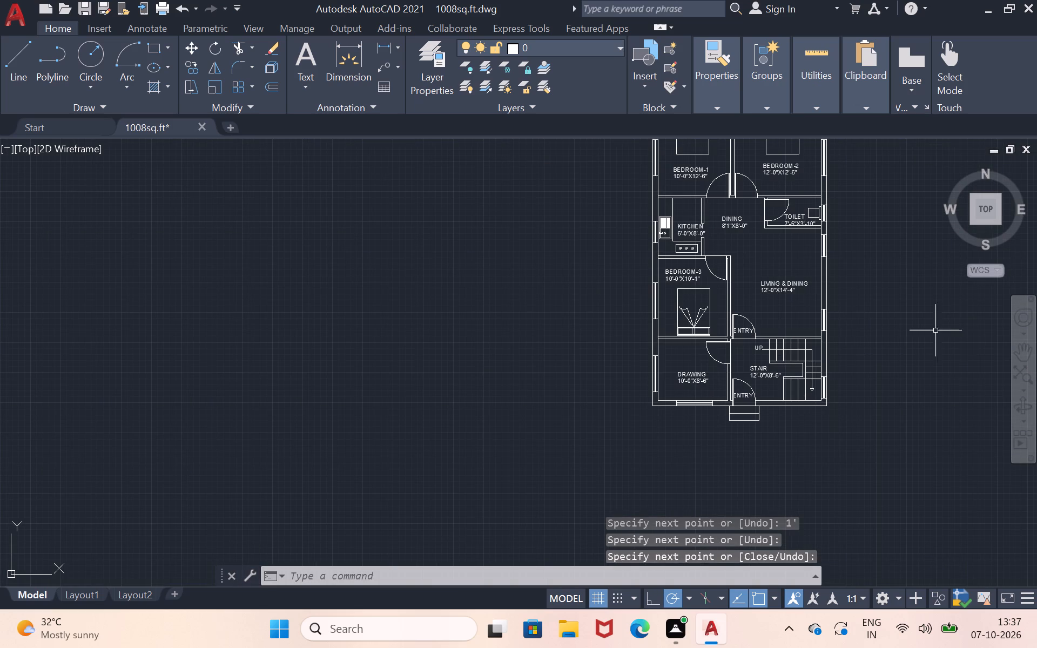
click(1028, 347)
drag(928, 343, 863, 424)
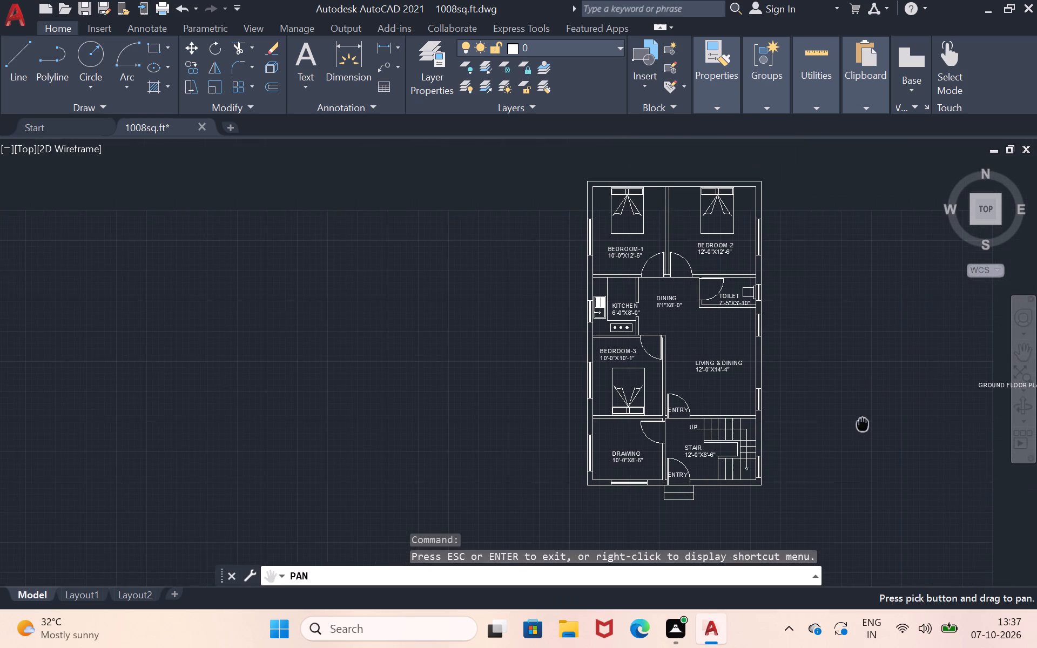
drag(863, 424, 861, 425)
scroll(836, 397, up, 1)
drag(827, 449, 786, 414)
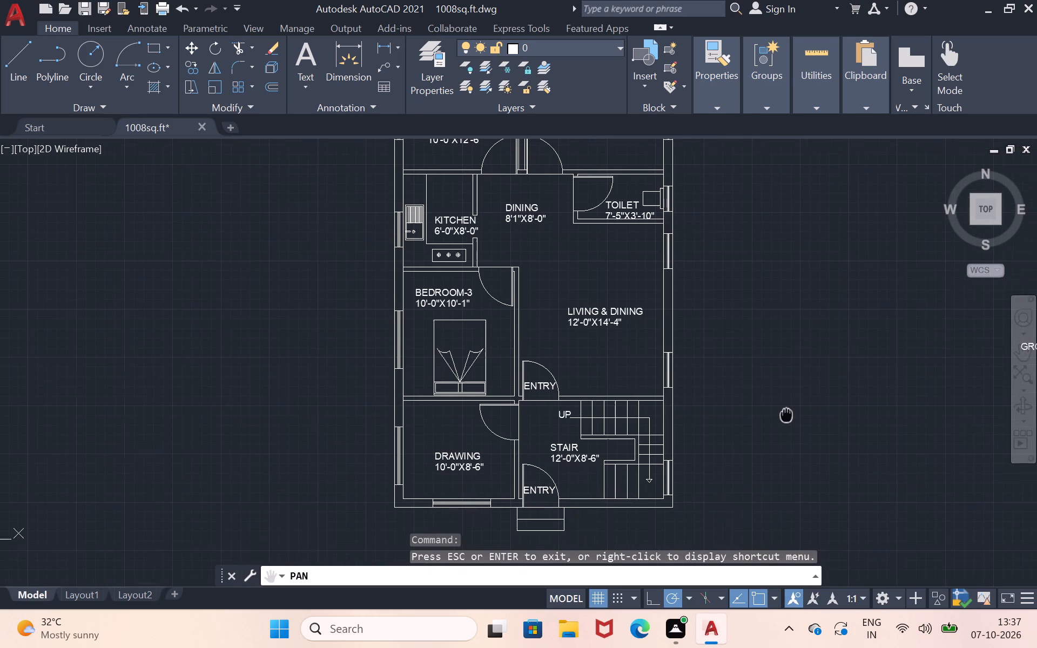
drag(786, 414, 786, 414)
scroll(786, 414, down, 2)
scroll(792, 404, up, 1)
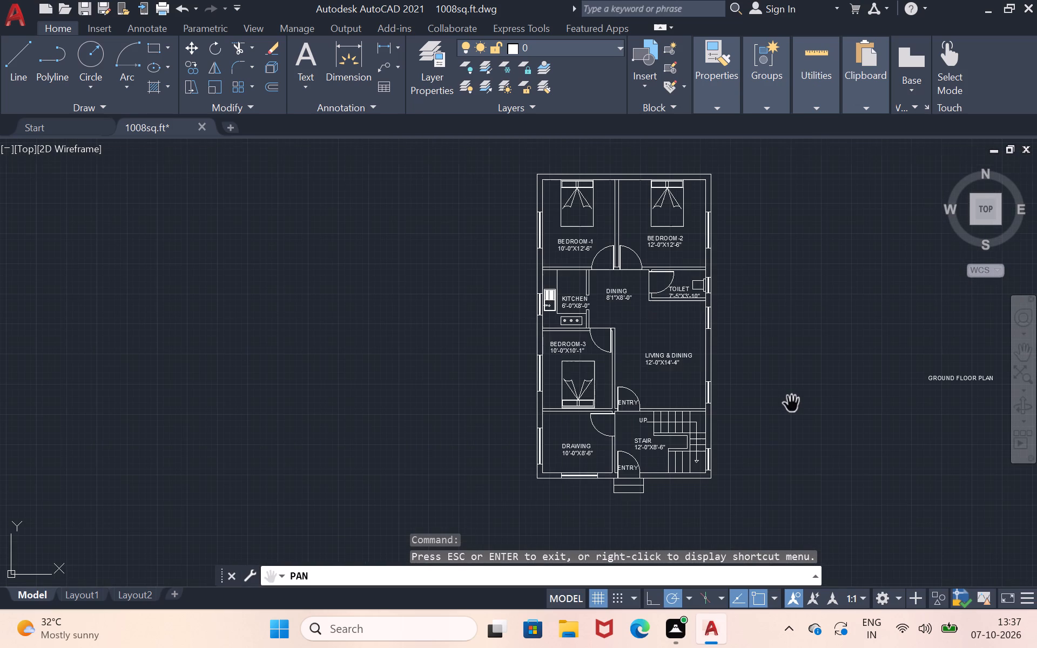
click(771, 411)
drag(908, 390, 865, 383)
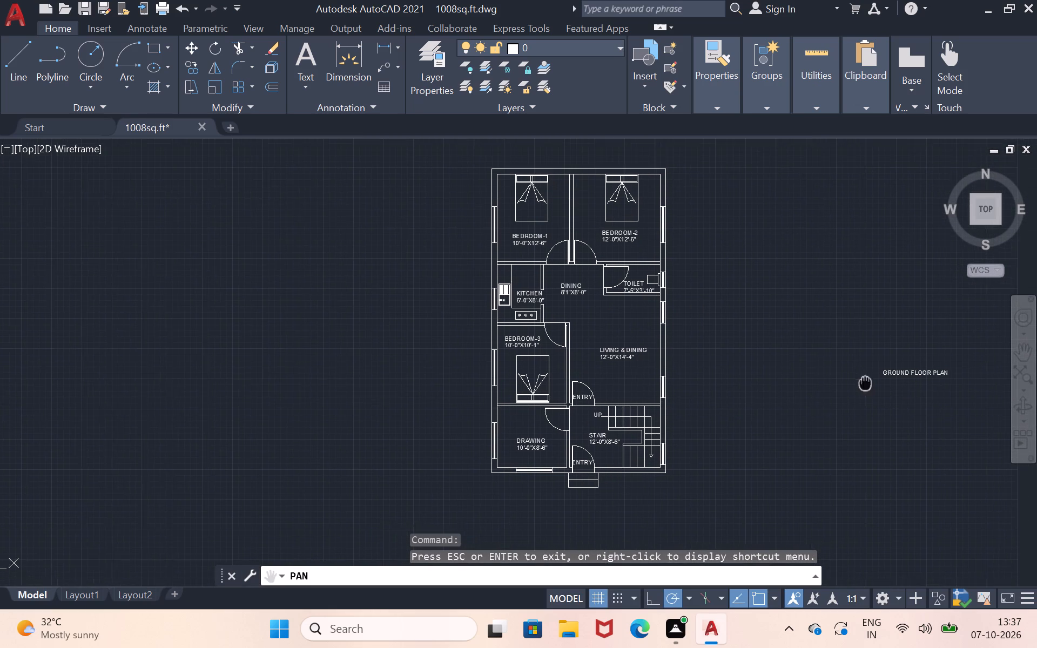
drag(865, 383, 863, 382)
key(Return)
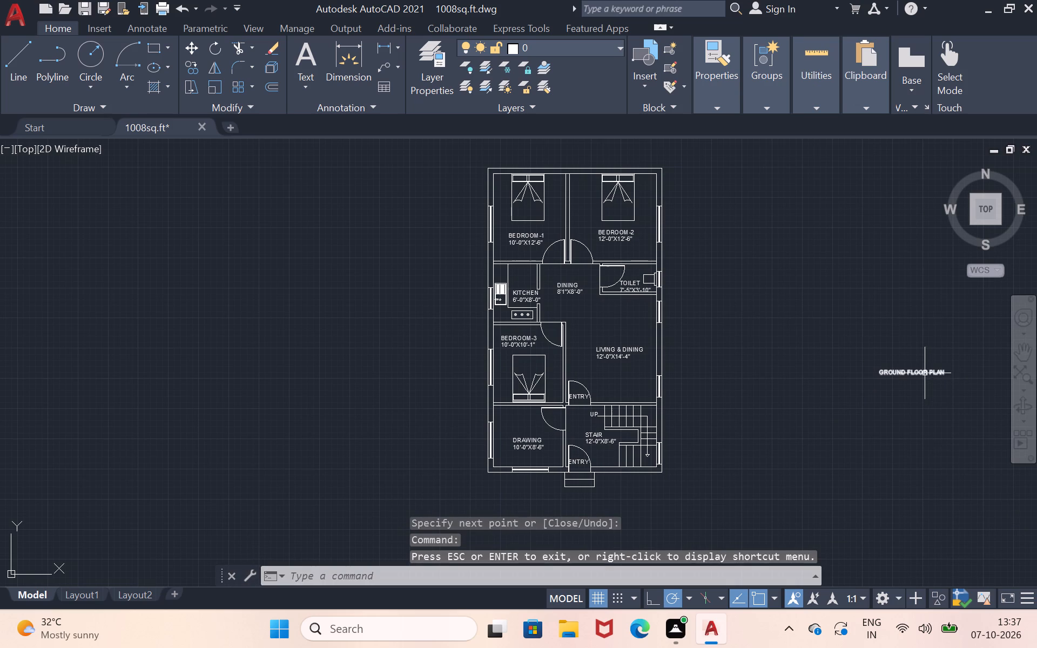
click(925, 373)
key(m)
key(Return)
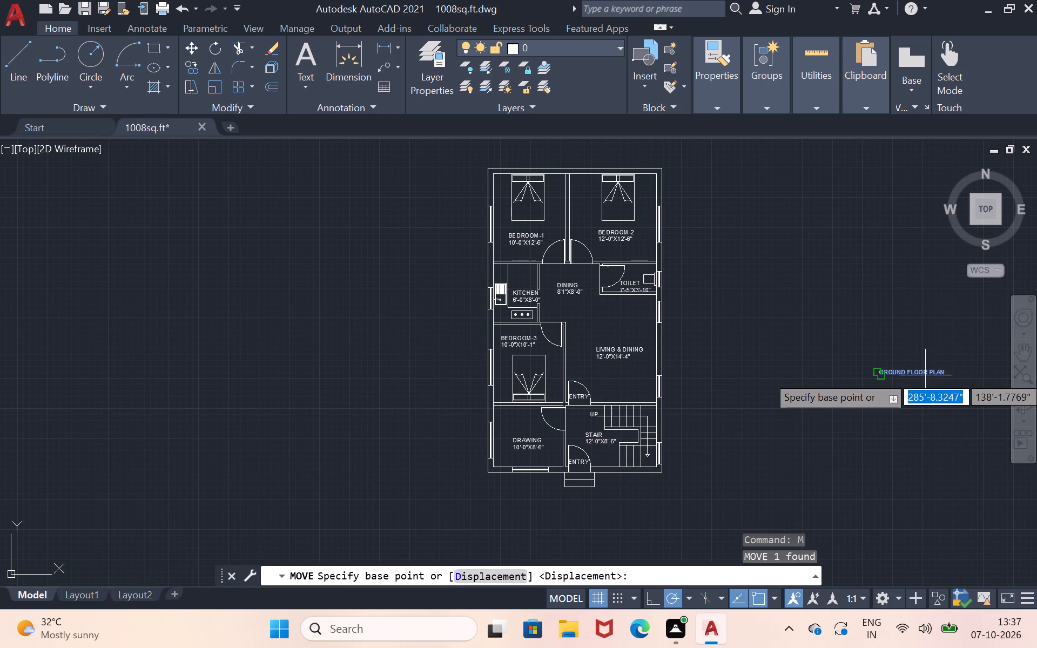
drag(925, 375, 540, 514)
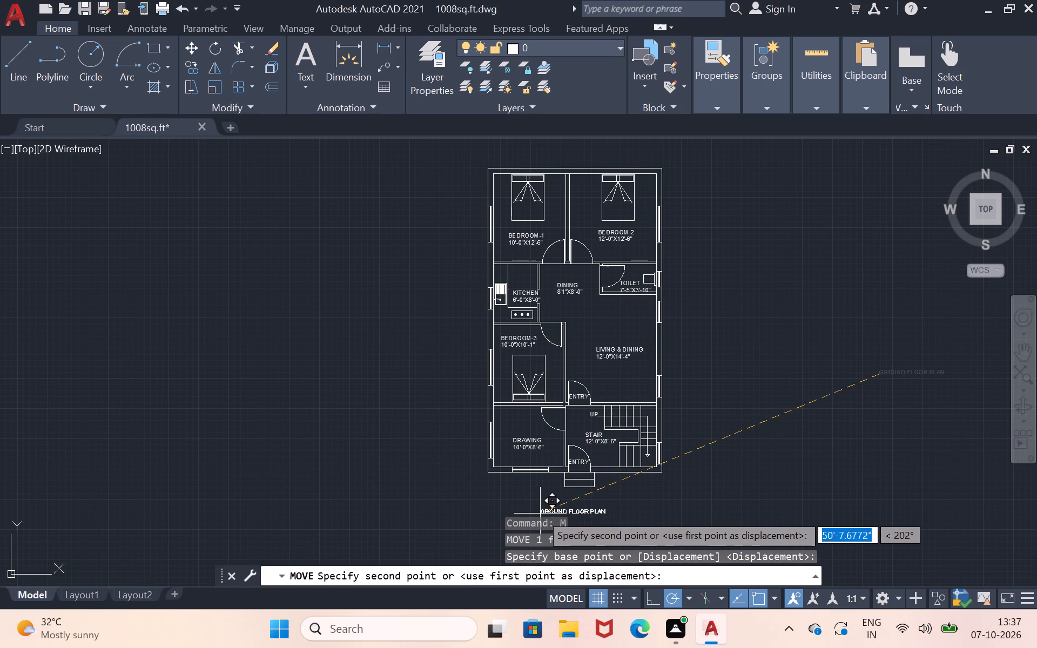
click(542, 512)
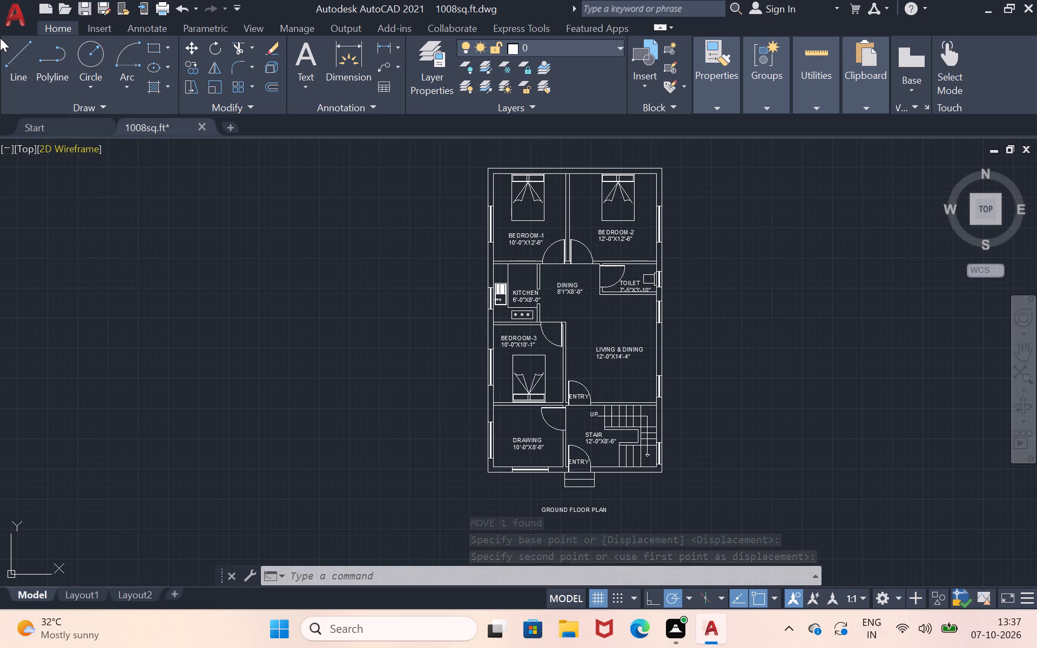
Exit AutoCAD and save the changes to 1008sq.ft.dwg.
click(1025, 0)
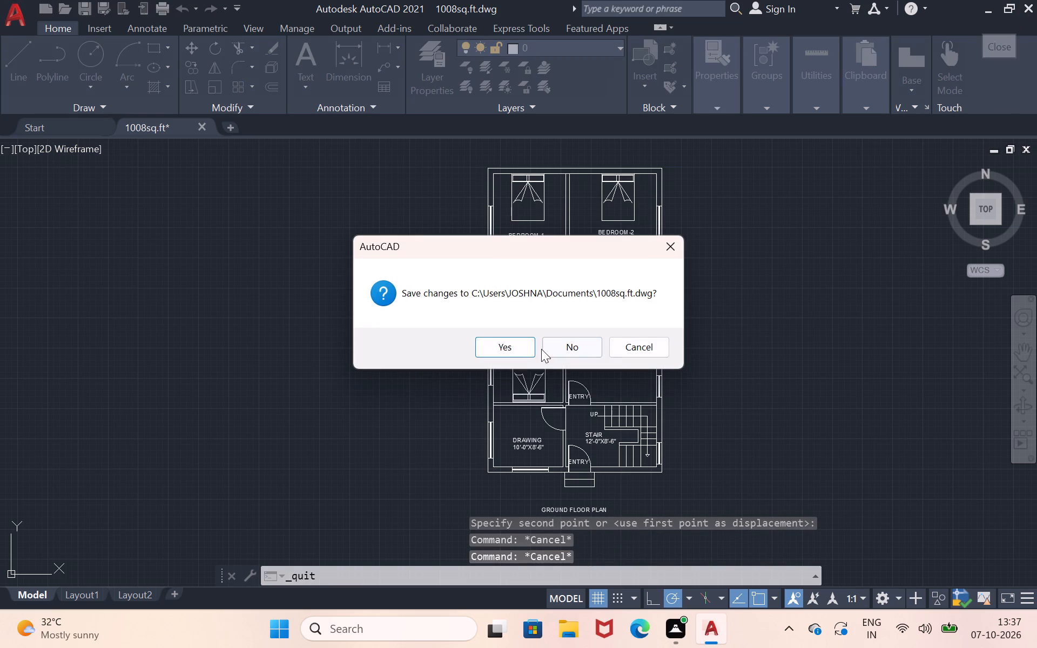
click(516, 349)
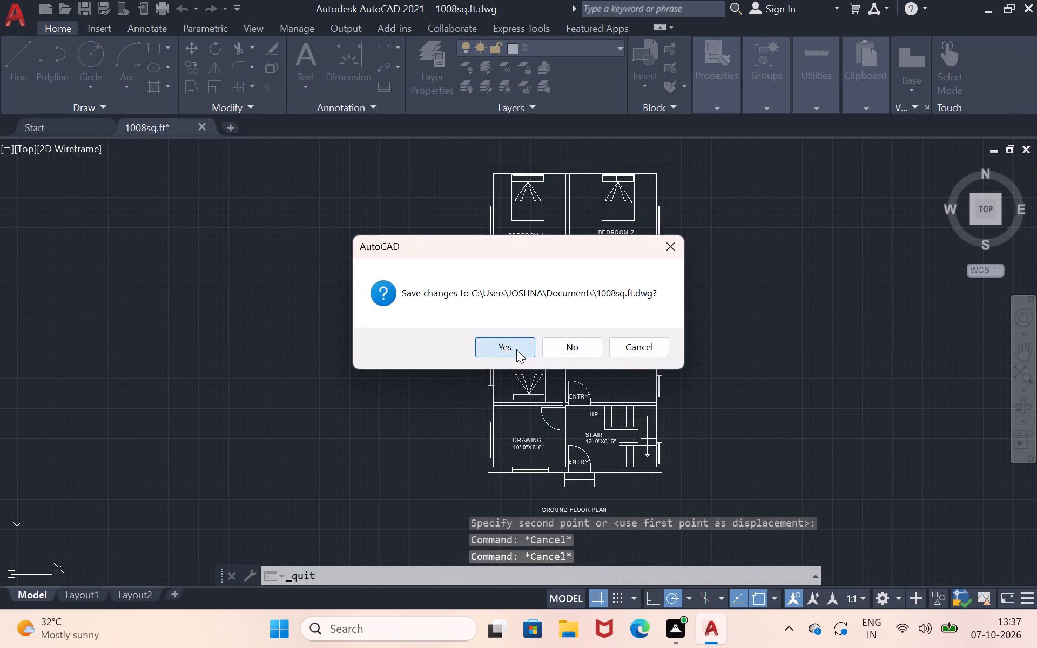